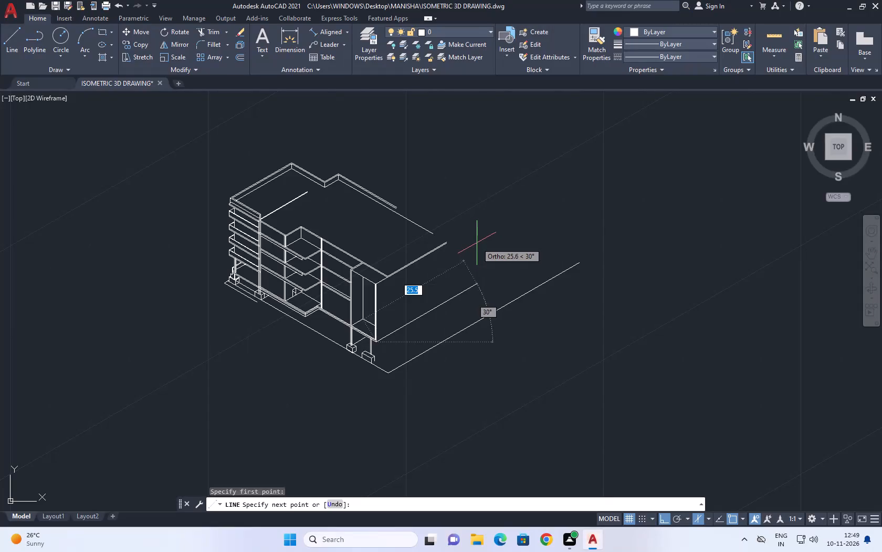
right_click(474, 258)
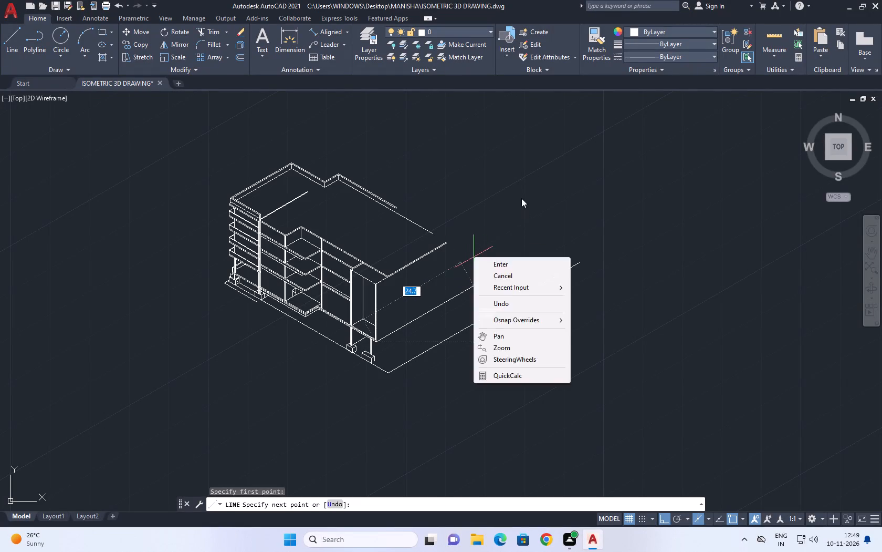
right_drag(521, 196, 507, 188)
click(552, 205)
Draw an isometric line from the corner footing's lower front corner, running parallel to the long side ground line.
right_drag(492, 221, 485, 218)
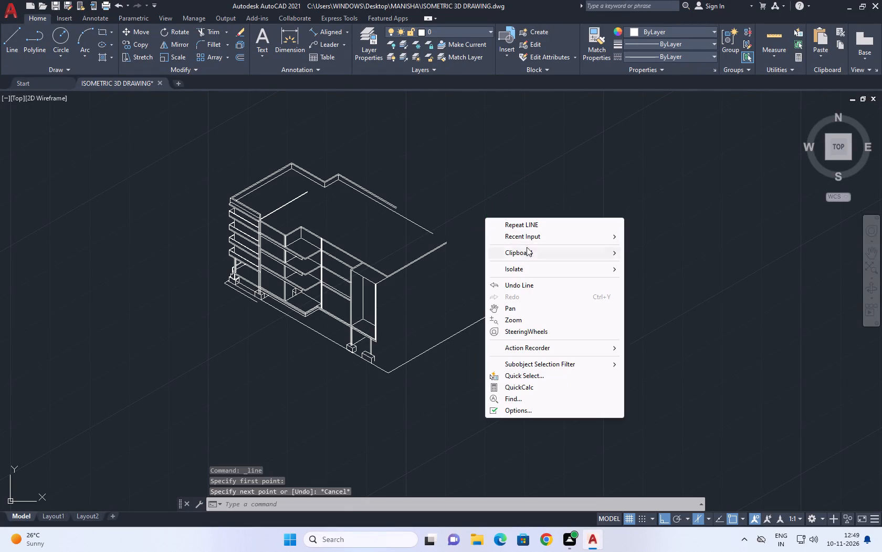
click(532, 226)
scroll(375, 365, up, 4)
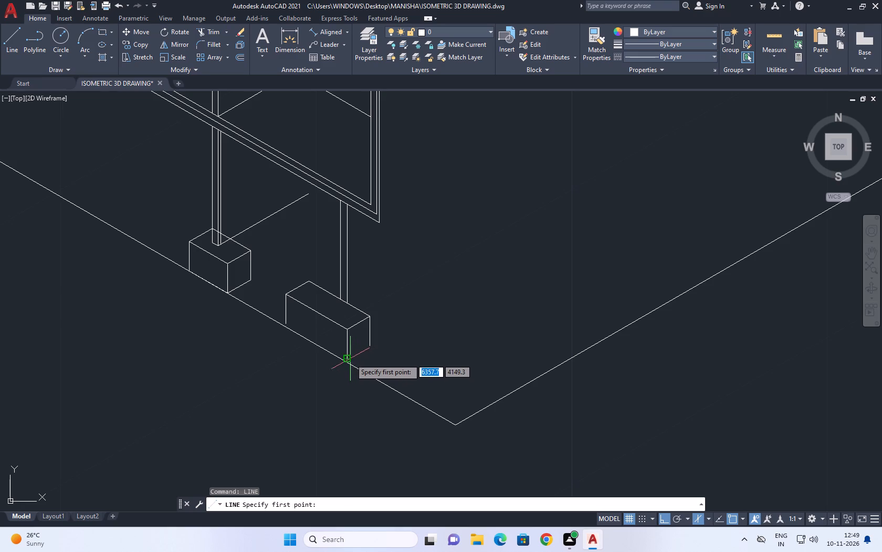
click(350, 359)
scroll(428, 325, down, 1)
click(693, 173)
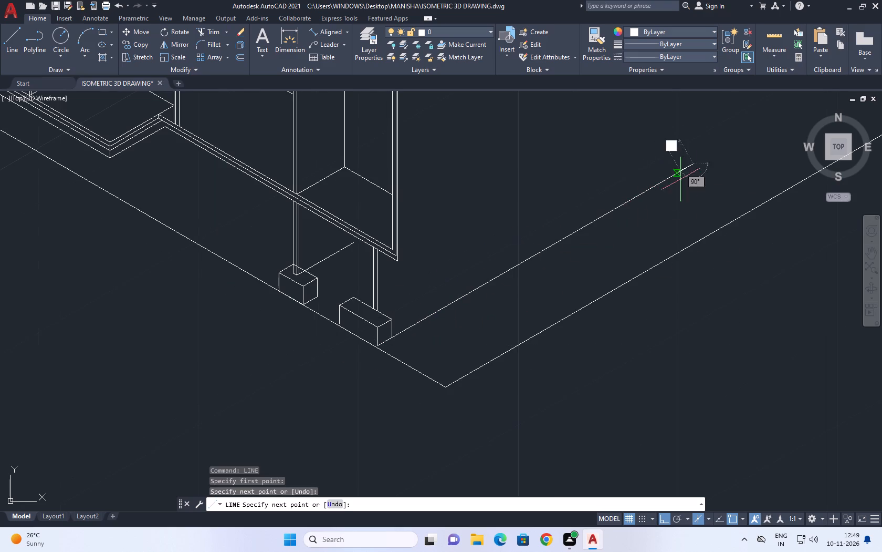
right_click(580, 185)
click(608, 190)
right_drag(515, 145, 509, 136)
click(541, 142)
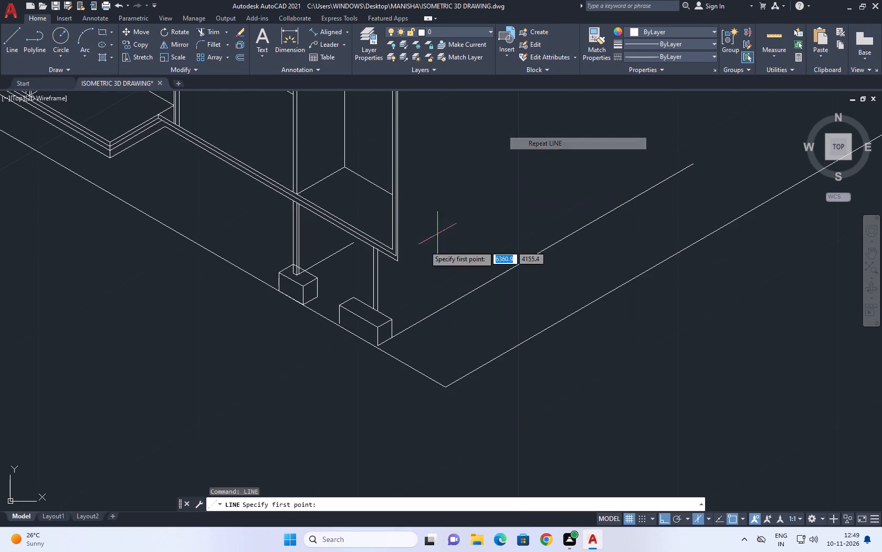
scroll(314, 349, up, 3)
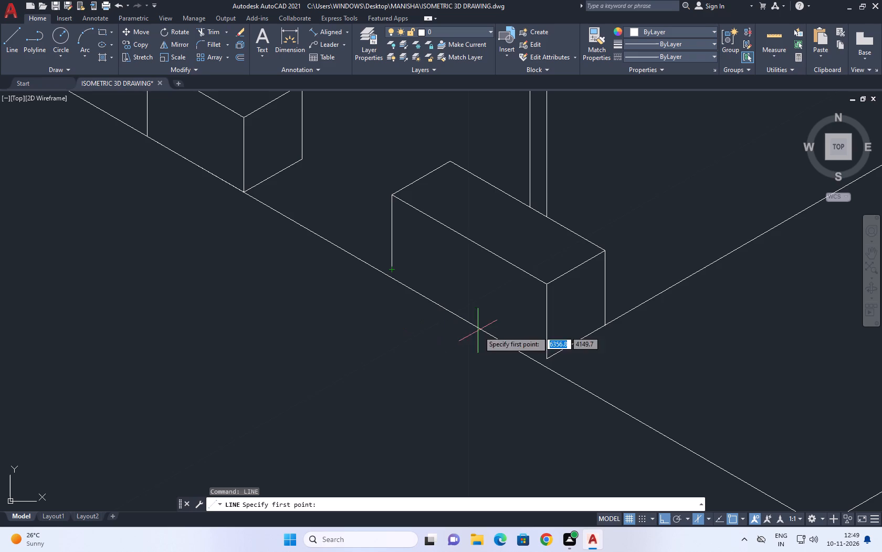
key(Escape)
Move the corner footing box about 0.1 units straight down from its lower front corner to the front ground line.
middle_drag(537, 267, 566, 383)
scroll(570, 395, down, 2)
middle_drag(573, 347, 574, 335)
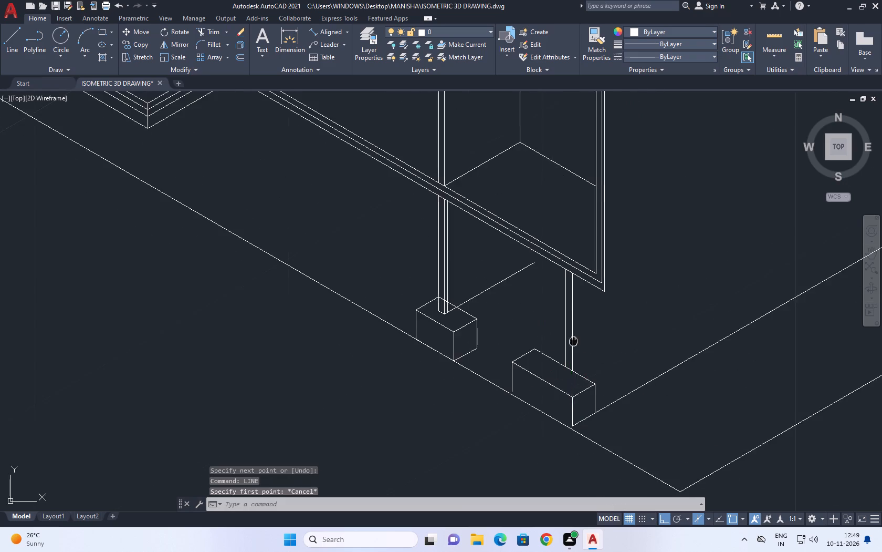
middle_drag(574, 335, 581, 298)
click(517, 279)
click(673, 435)
middle_drag(547, 342, 547, 342)
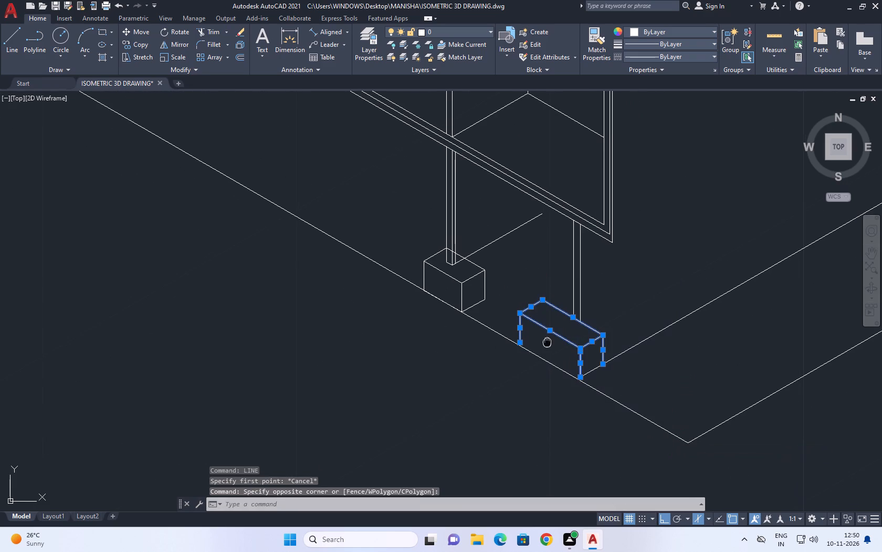
middle_drag(547, 342, 554, 347)
key(m)
scroll(555, 349, up, 1)
key(space)
scroll(592, 422, up, 4)
scroll(652, 334, up, 3)
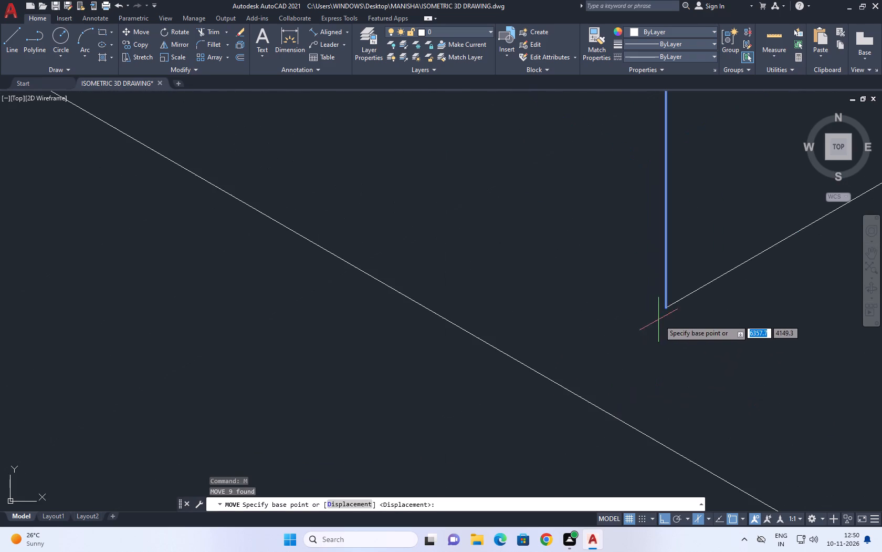
click(667, 306)
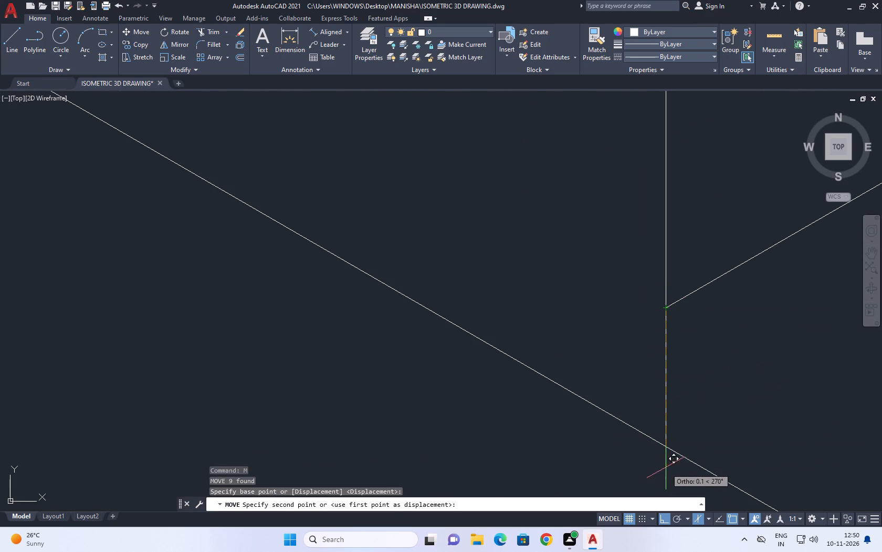
click(666, 467)
Move the corner footing box slightly upward so its lower front corner sits on the front ground line.
scroll(597, 332, down, 3)
scroll(641, 344, down, 3)
middle_drag(676, 302, 632, 333)
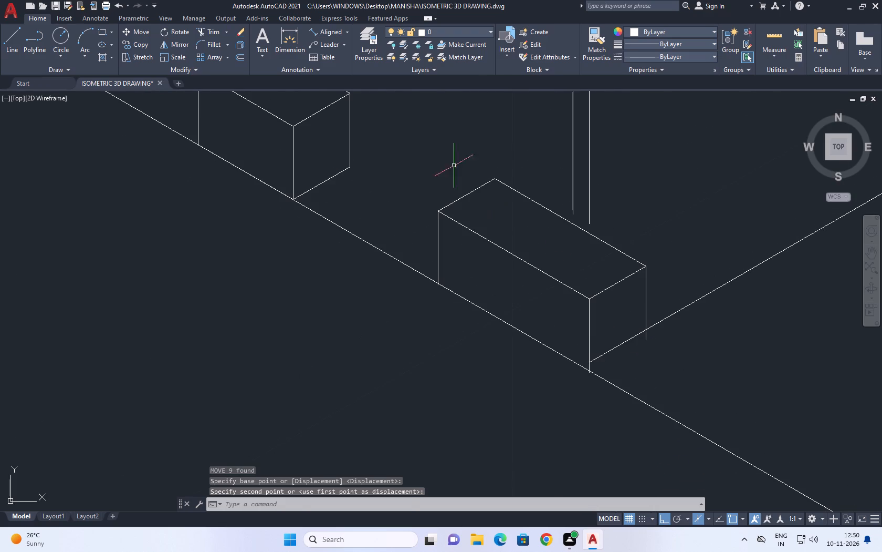
drag(414, 140, 421, 158)
click(748, 459)
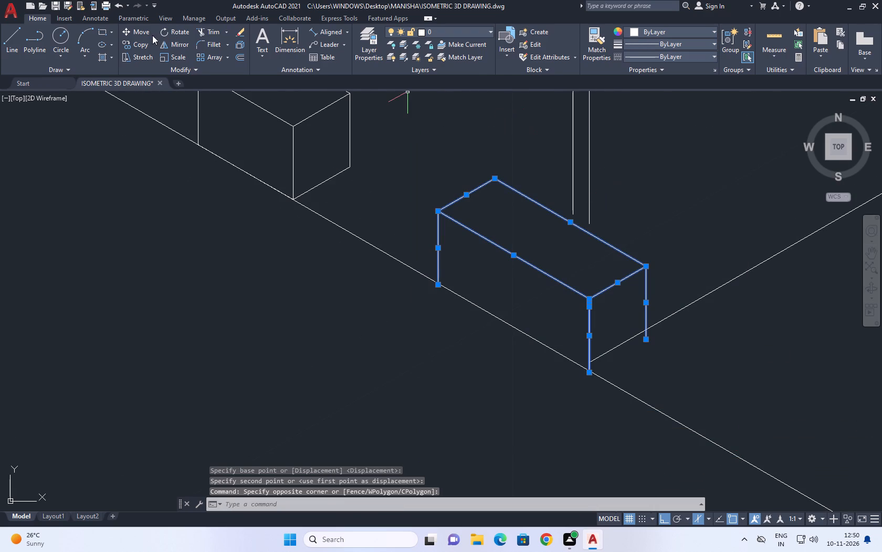
click(133, 34)
scroll(590, 373, up, 3)
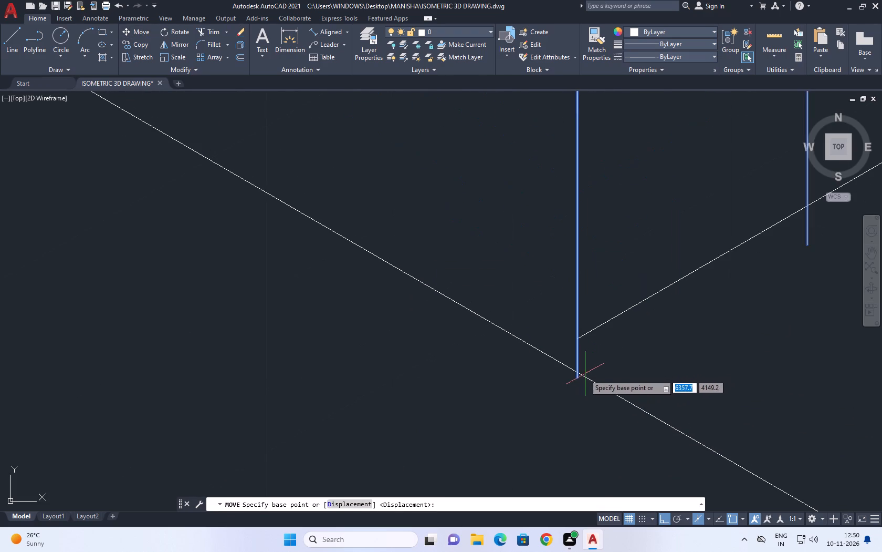
click(580, 379)
click(580, 370)
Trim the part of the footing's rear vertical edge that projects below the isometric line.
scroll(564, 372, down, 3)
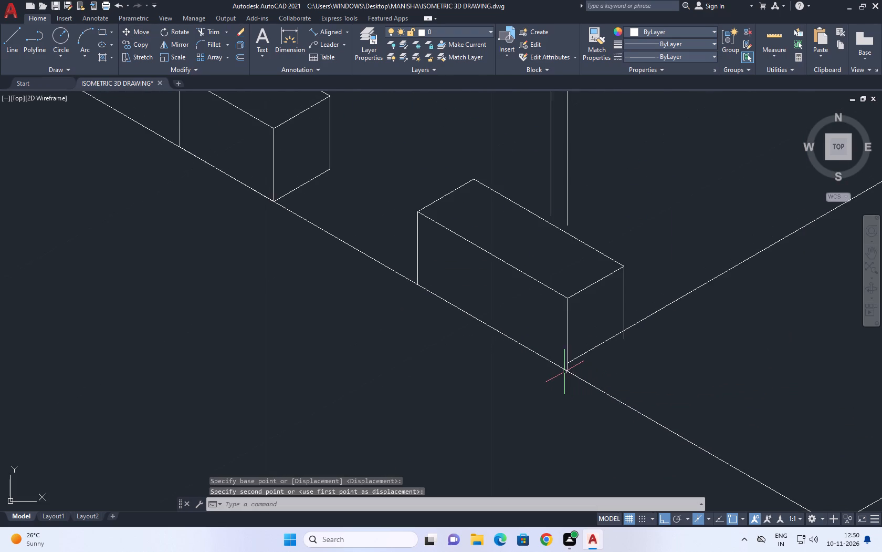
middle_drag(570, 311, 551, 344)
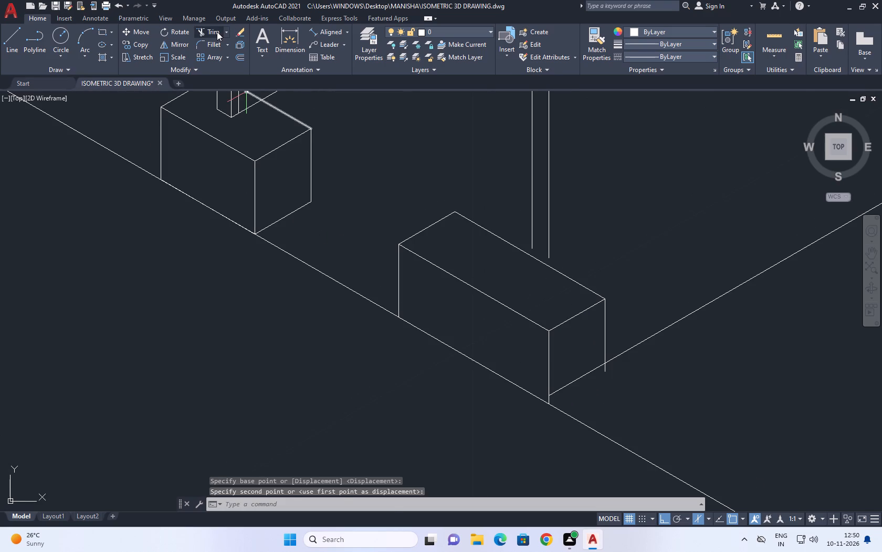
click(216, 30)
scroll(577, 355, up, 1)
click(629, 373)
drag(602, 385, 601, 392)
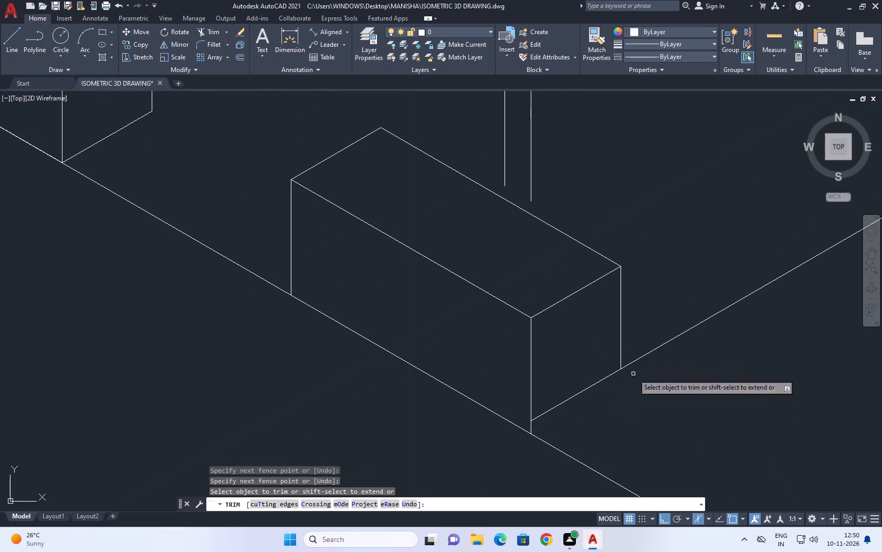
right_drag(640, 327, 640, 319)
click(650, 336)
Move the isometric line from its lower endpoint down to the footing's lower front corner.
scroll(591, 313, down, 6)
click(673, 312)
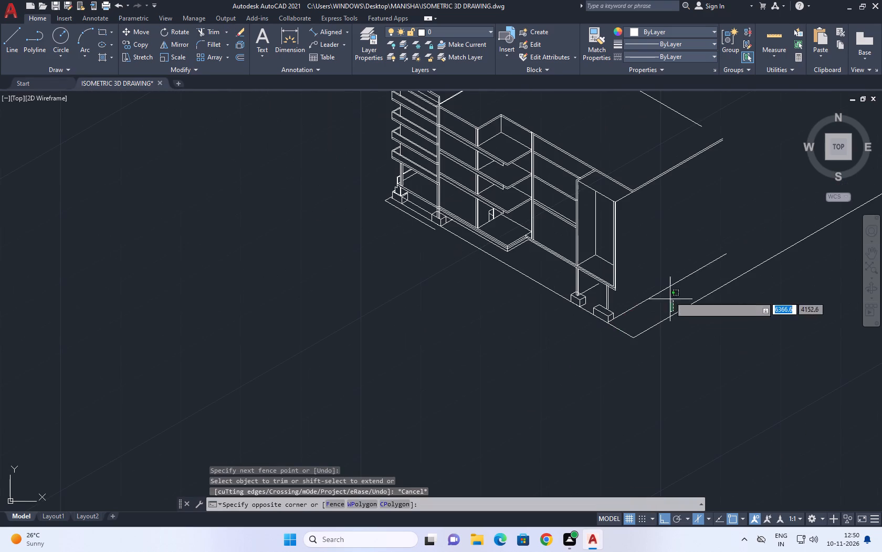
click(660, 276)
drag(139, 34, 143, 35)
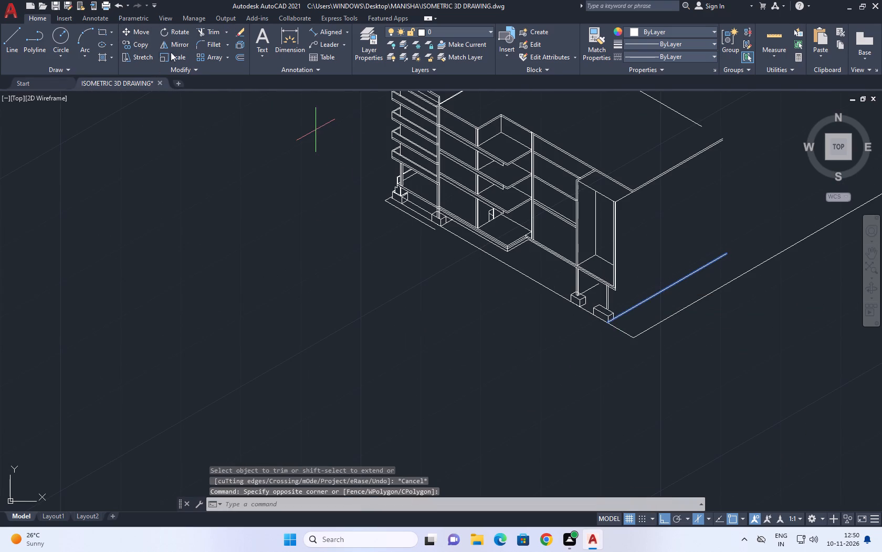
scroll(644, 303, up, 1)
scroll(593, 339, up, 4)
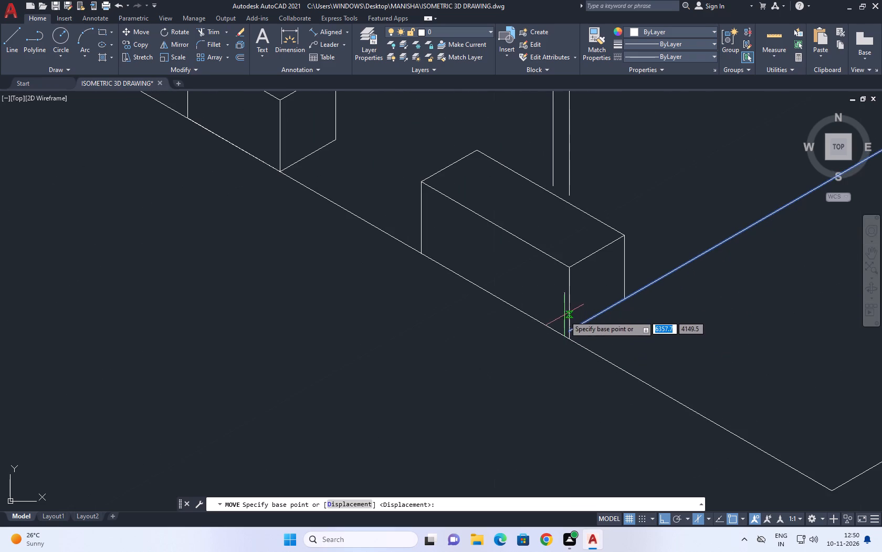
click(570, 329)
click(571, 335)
Extend the footing's rear vertical edge to the isometric line and the two column lines down to the footing top.
scroll(575, 343, down, 2)
middle_drag(599, 292, 600, 303)
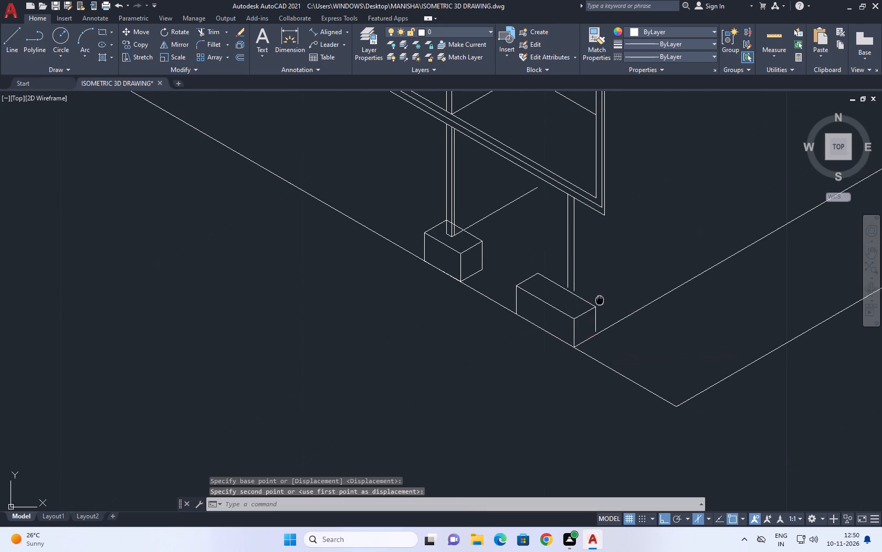
middle_drag(596, 308, 597, 313)
key(e)
key(x)
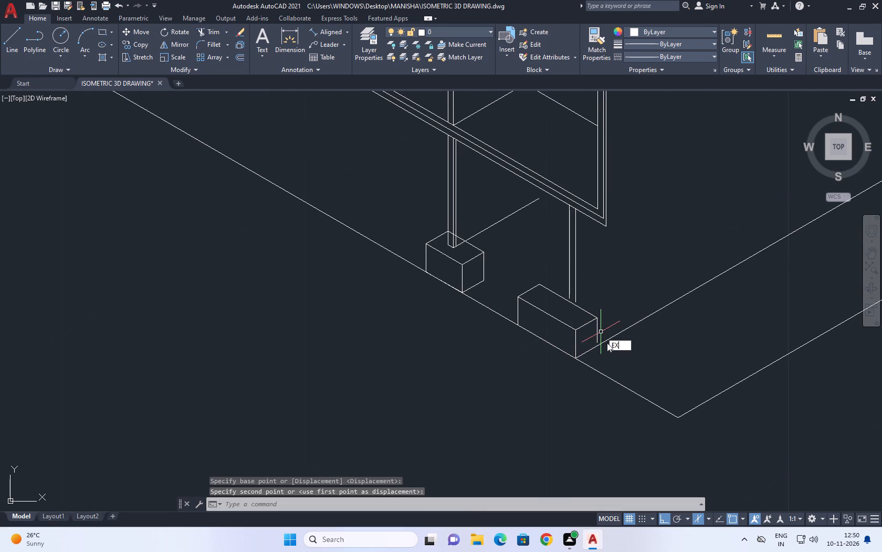
key(space)
click(598, 335)
click(581, 278)
click(543, 257)
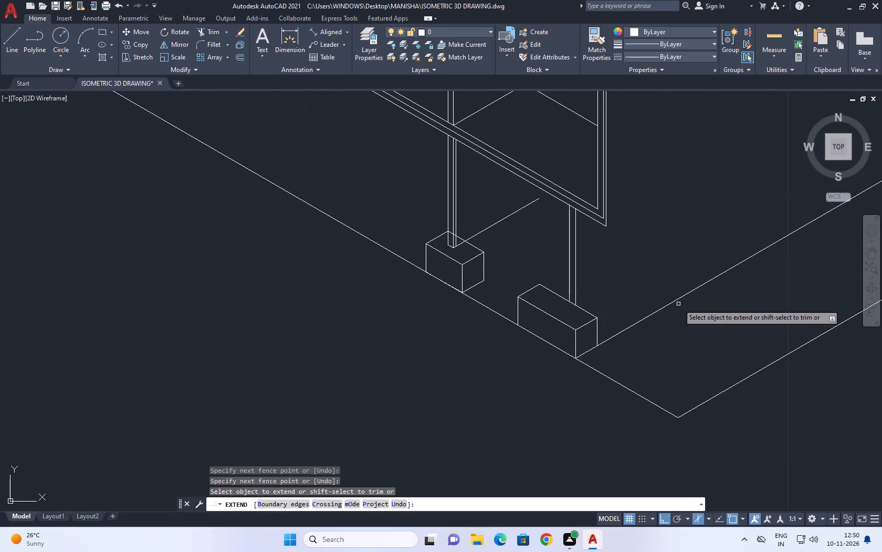
key(space)
Move the corner column together with its footing from the column's top corner to the bottom corner of the floor slab.
scroll(572, 200, down, 2)
middle_drag(530, 203, 549, 254)
scroll(505, 256, up, 2)
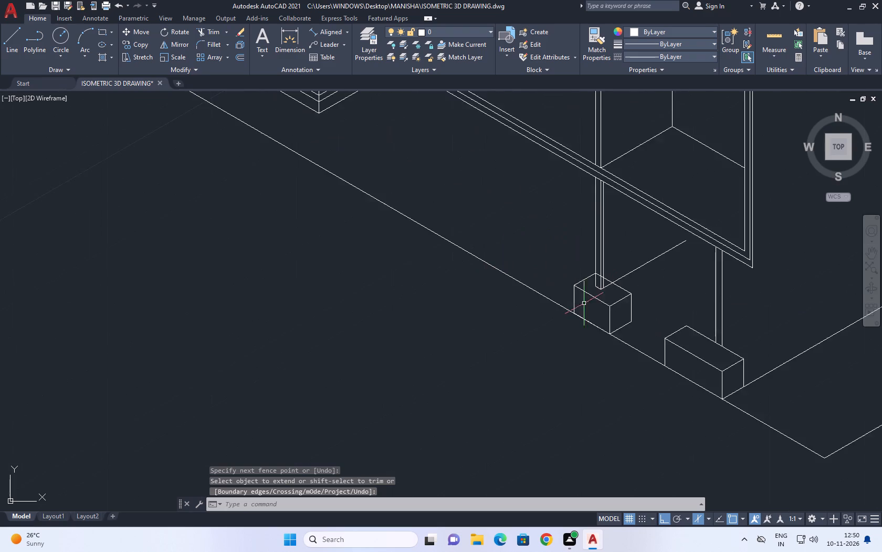
scroll(613, 304, up, 2)
scroll(613, 300, down, 3)
middle_drag(657, 192, 619, 329)
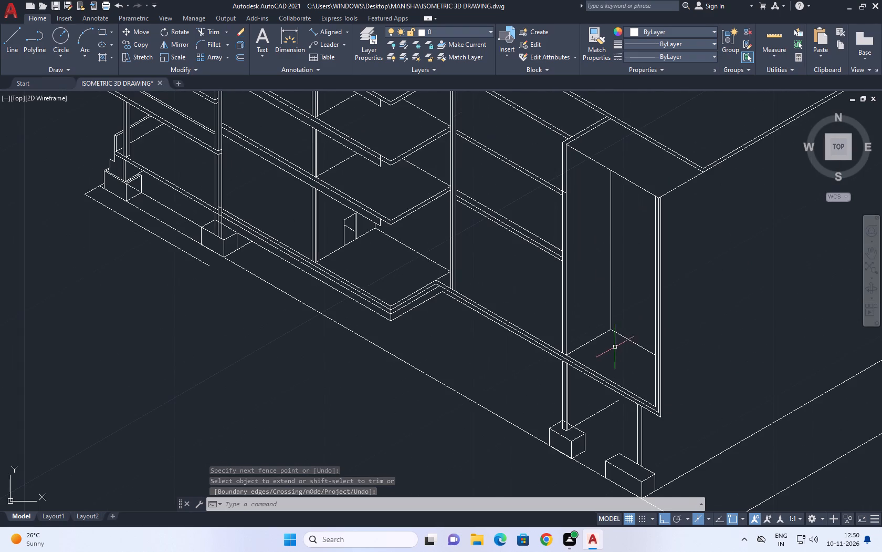
middle_drag(682, 341, 594, 148)
click(513, 165)
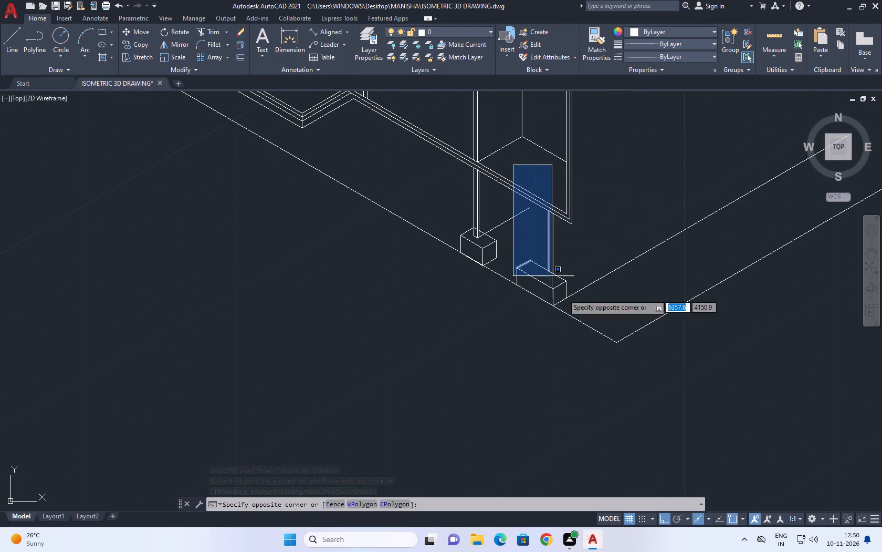
click(597, 349)
drag(138, 29, 143, 27)
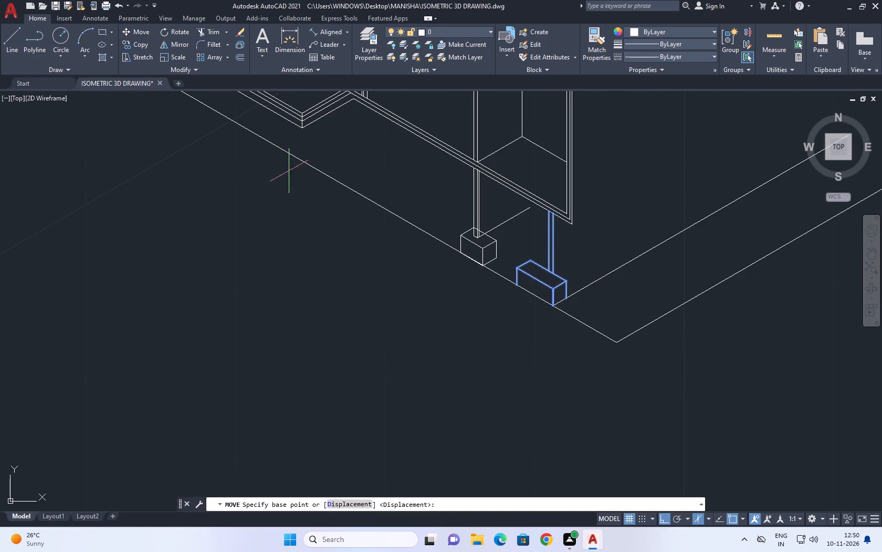
scroll(557, 218, up, 1)
click(550, 212)
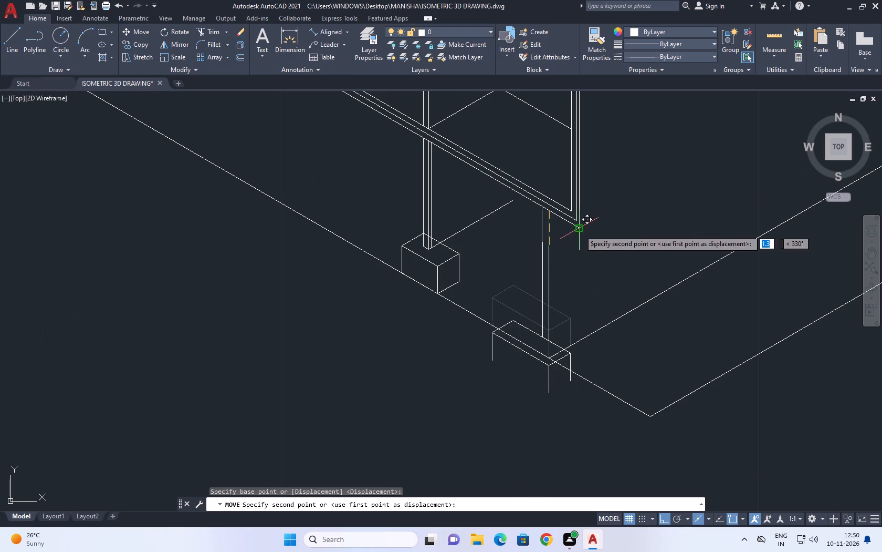
click(580, 230)
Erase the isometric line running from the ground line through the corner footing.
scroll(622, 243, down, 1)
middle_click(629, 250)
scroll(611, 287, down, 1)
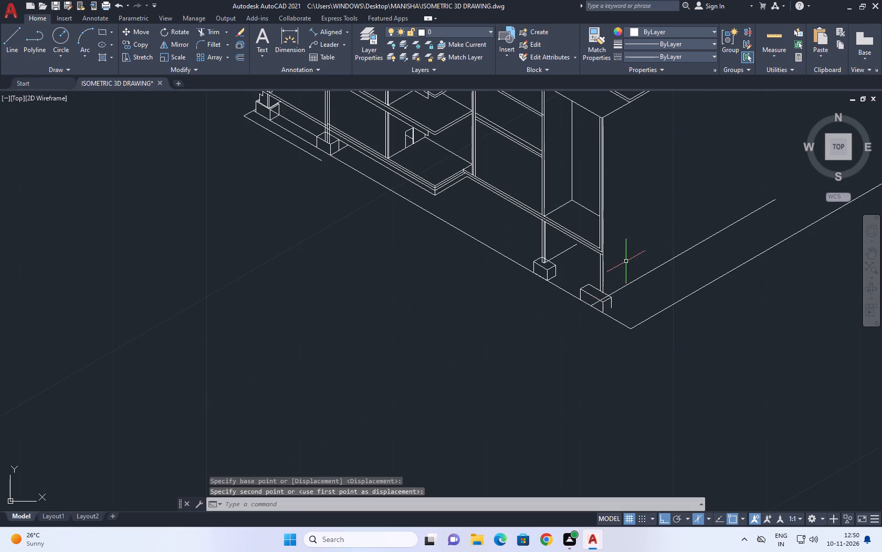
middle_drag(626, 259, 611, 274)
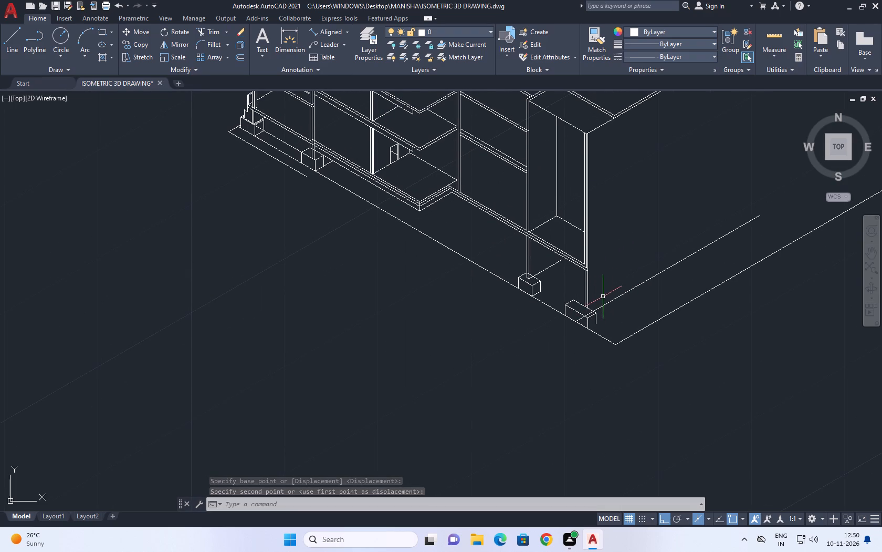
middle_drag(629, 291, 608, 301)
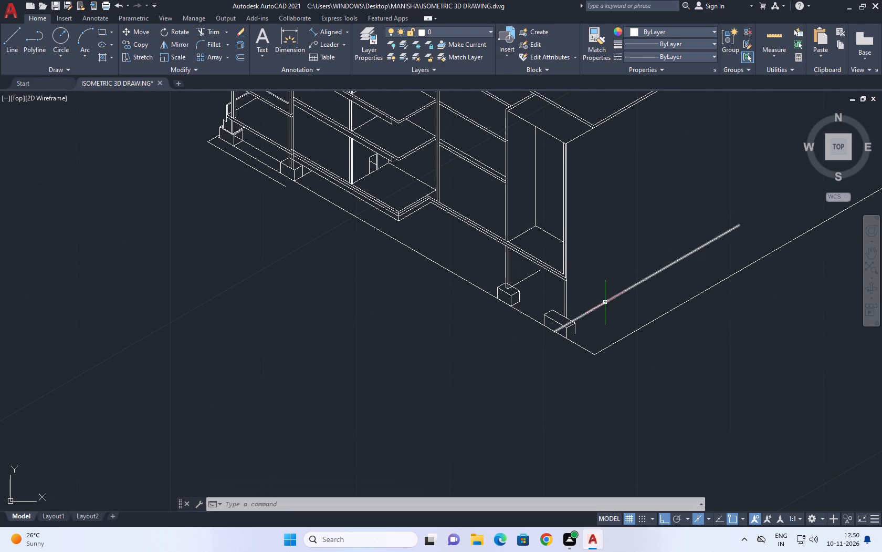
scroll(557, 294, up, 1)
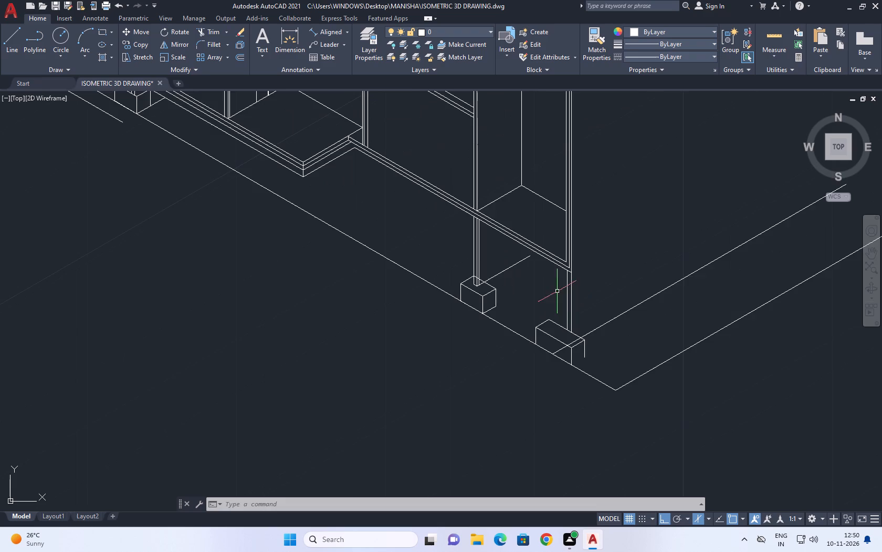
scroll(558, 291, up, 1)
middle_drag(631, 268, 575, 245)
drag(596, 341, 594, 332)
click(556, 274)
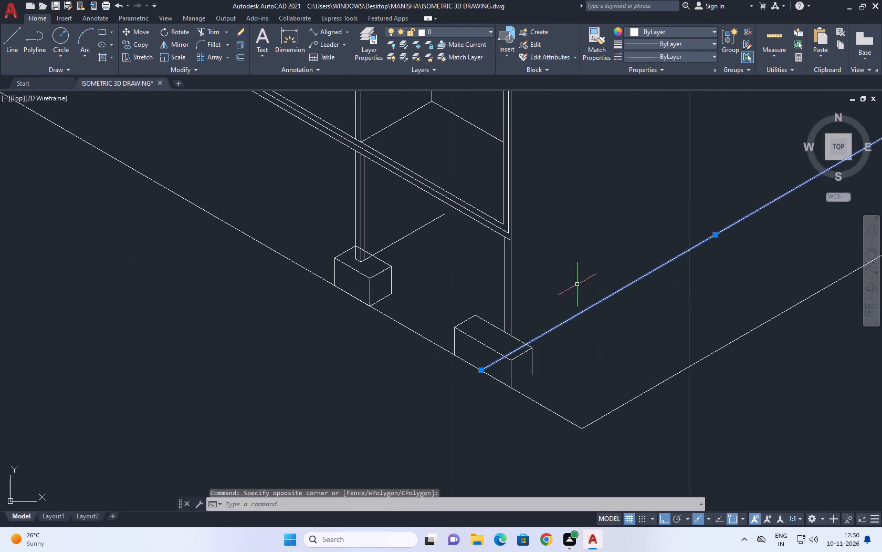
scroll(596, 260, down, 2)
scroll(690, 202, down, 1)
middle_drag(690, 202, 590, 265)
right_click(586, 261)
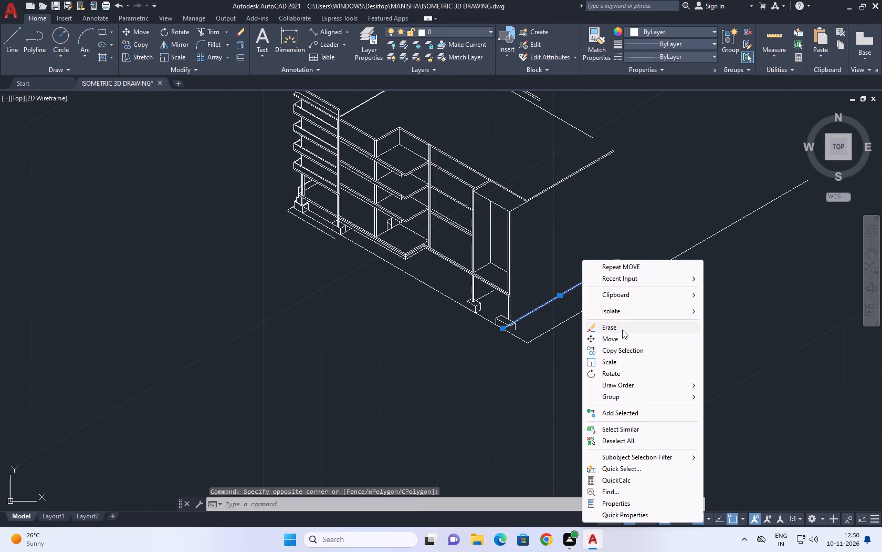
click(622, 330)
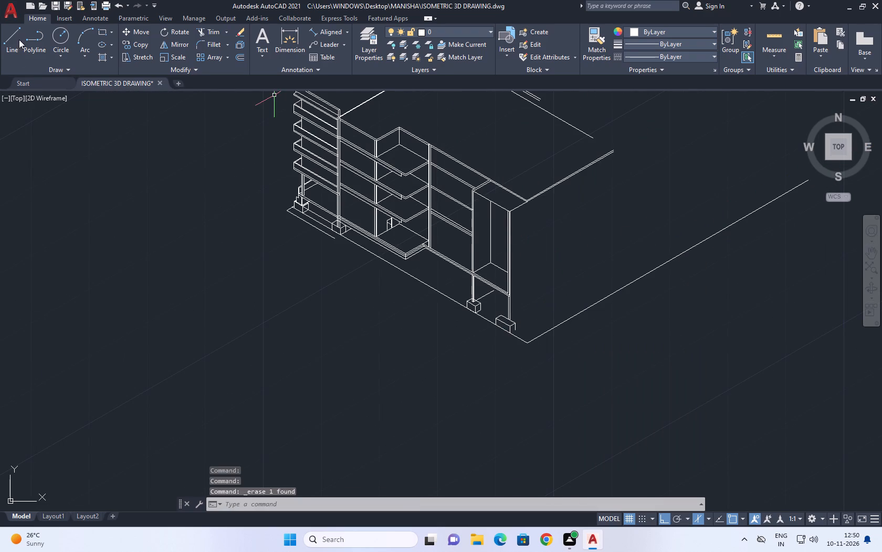
Draw a long side-face line at 30° from the corner footing's lower front corner, parallel to the ground line.
click(19, 39)
scroll(497, 303, up, 1)
scroll(535, 366, up, 1)
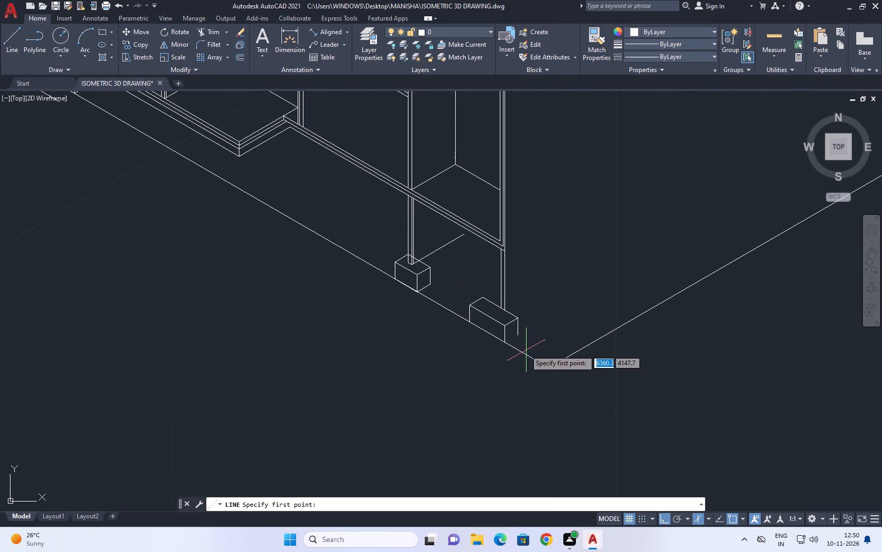
click(506, 344)
scroll(579, 325, down, 1)
scroll(642, 297, down, 1)
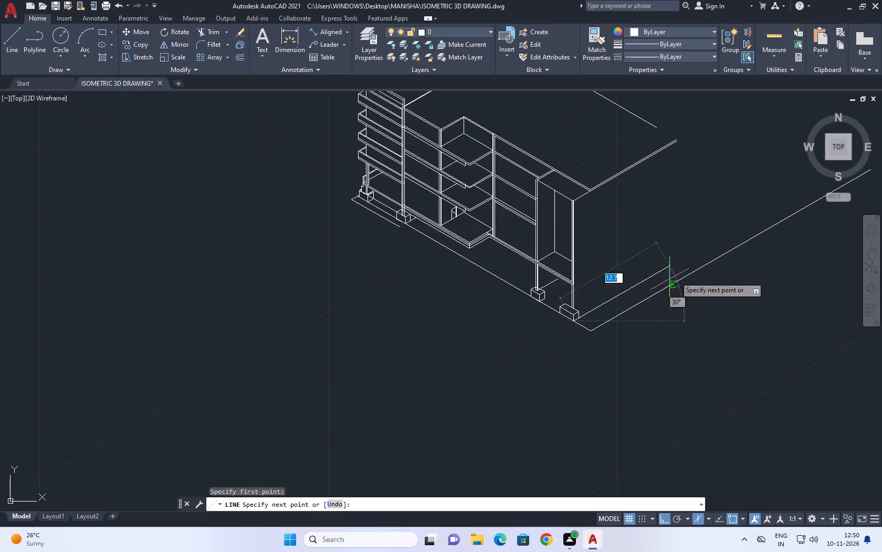
middle_drag(713, 251, 449, 361)
click(680, 238)
right_click(613, 213)
click(647, 230)
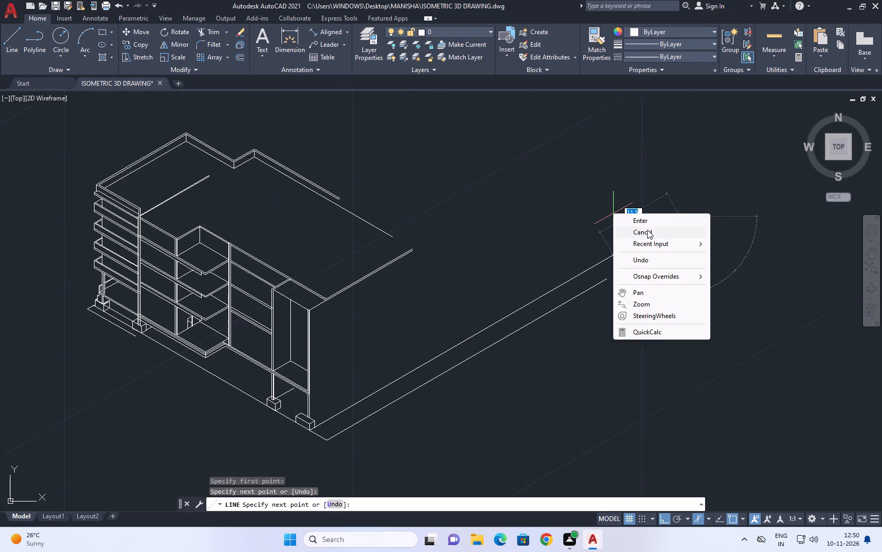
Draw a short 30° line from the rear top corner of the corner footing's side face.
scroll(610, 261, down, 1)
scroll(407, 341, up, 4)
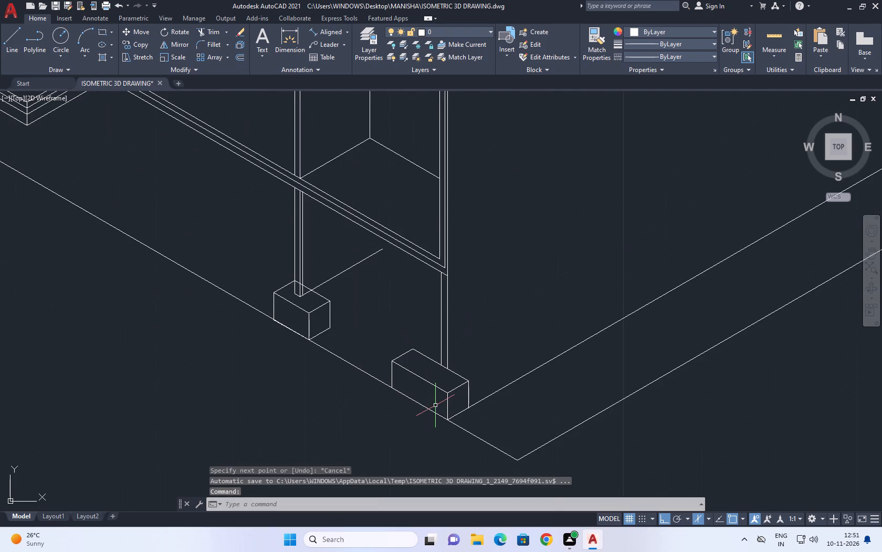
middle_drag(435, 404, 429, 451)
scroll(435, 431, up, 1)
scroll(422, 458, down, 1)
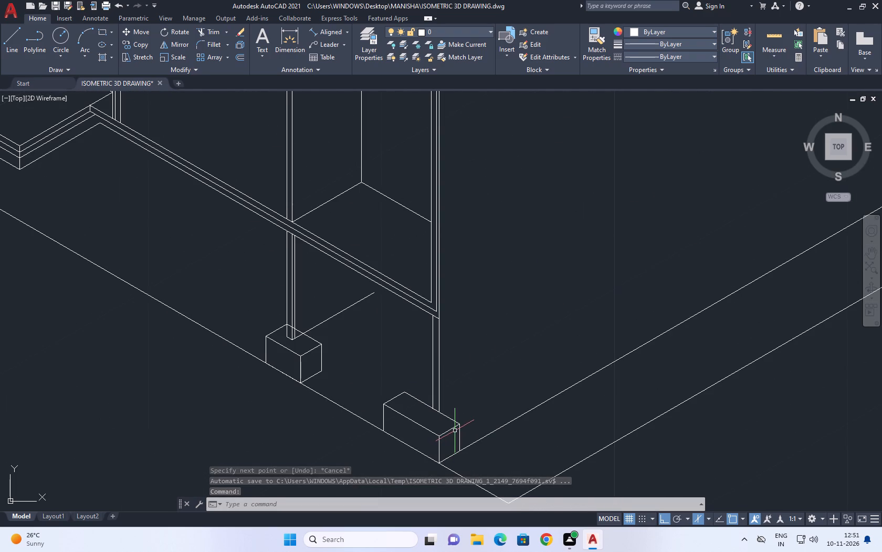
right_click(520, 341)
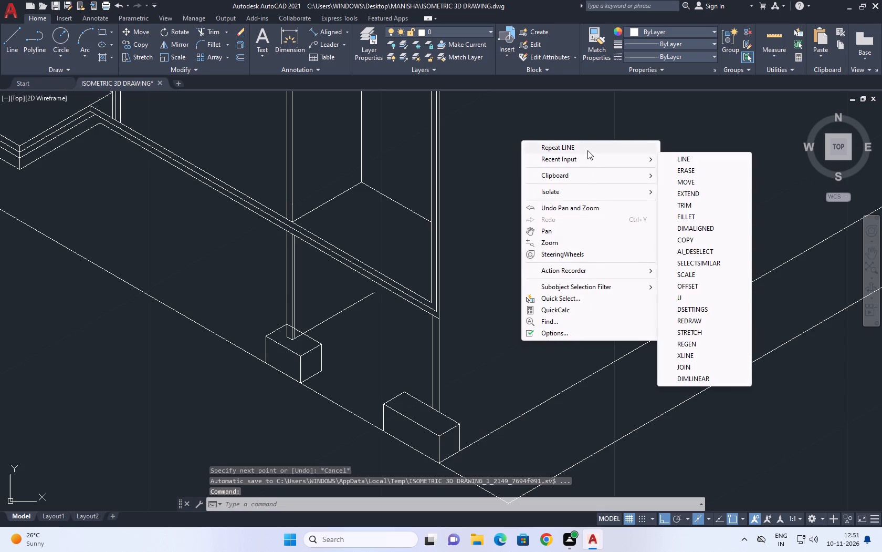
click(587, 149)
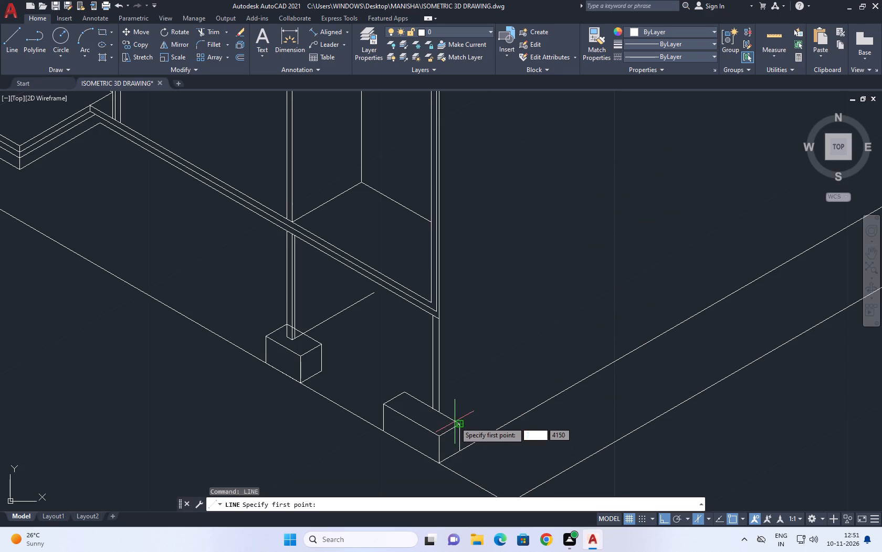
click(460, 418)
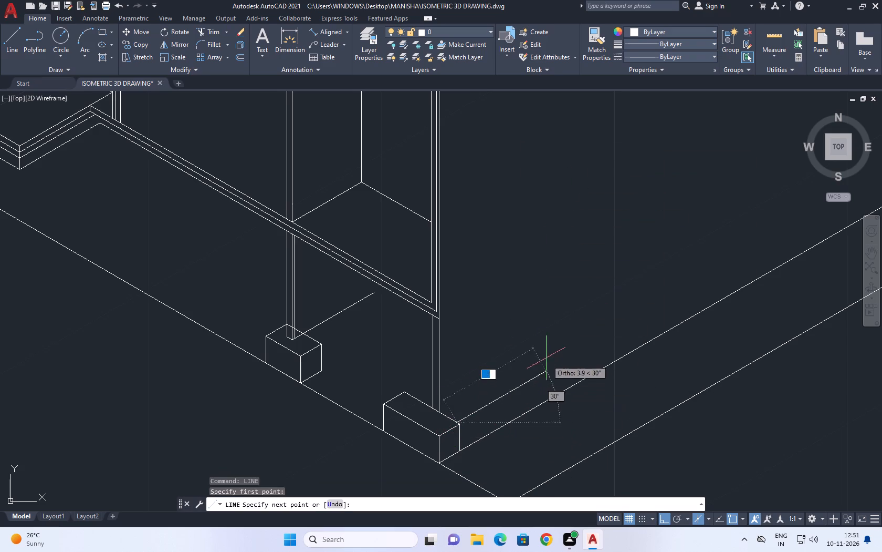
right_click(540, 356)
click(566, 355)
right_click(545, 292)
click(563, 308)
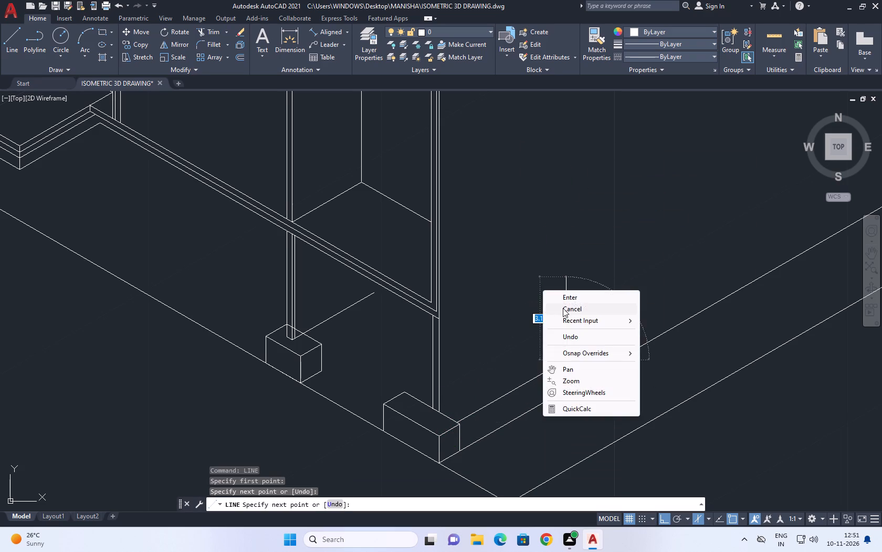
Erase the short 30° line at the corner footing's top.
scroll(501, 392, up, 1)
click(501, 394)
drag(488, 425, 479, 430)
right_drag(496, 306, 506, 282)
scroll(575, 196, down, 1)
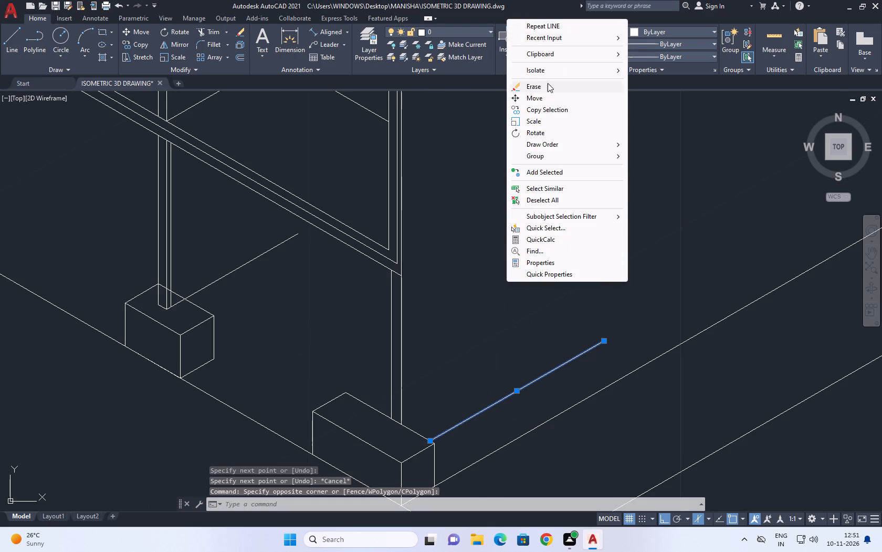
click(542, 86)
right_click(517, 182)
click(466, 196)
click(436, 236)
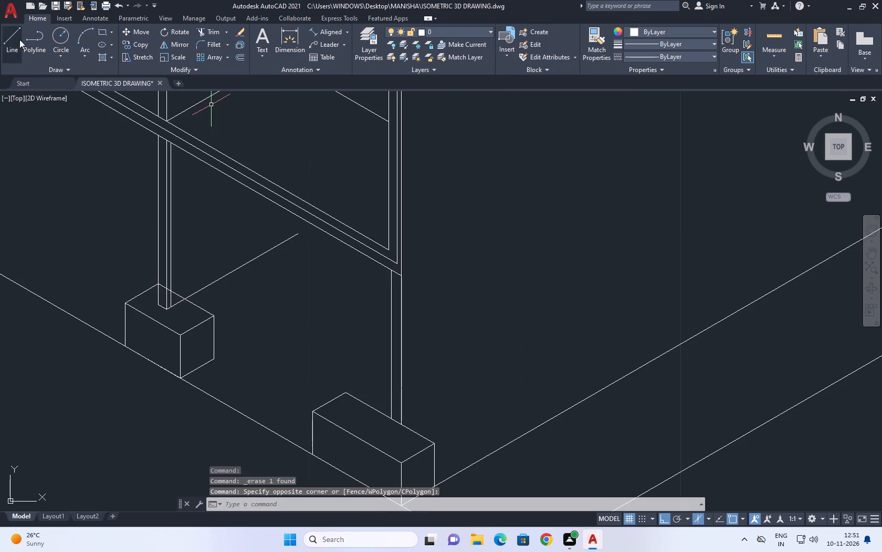
Draw a long 30° line from the rear top corner of the footing's side face, extending past the lower side-face line's end.
drag(5, 42, 6, 47)
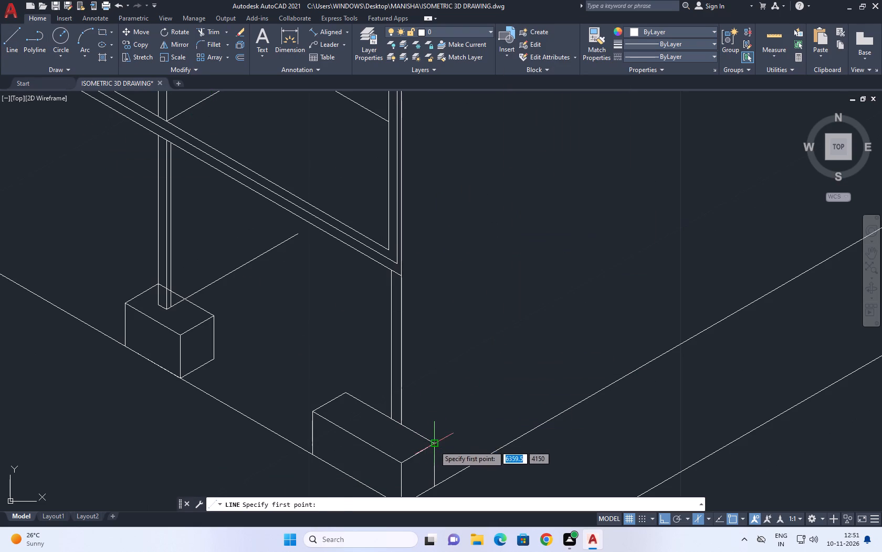
click(434, 445)
scroll(554, 412, down, 3)
scroll(617, 385, down, 1)
middle_drag(705, 308, 443, 353)
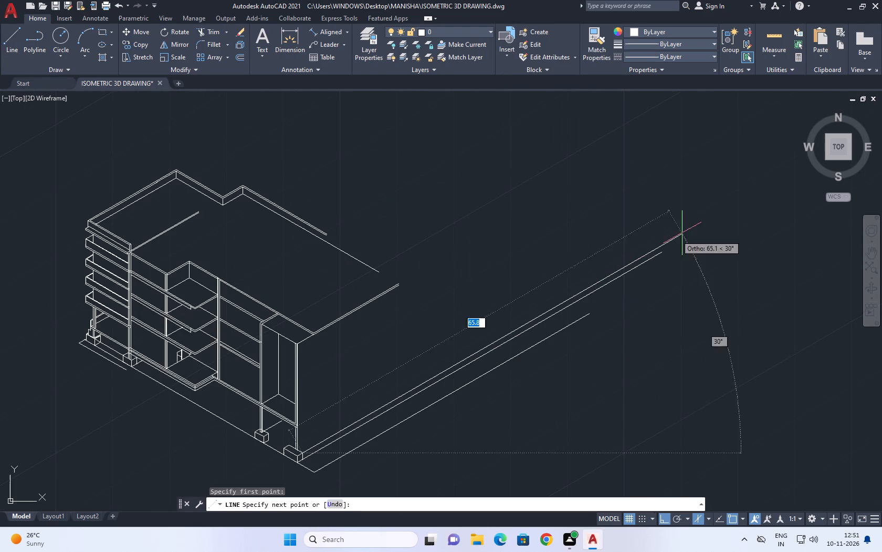
drag(704, 217, 682, 238)
right_click(658, 181)
click(699, 202)
Draw a 30° side-face line from the floor slab's bottom corner at the top of the corner column.
middle_drag(474, 283, 474, 283)
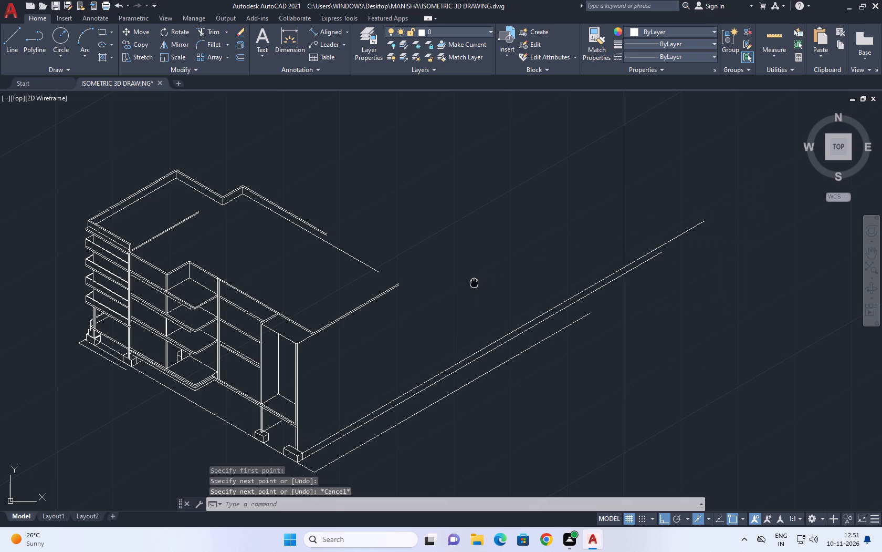
middle_drag(474, 283, 553, 374)
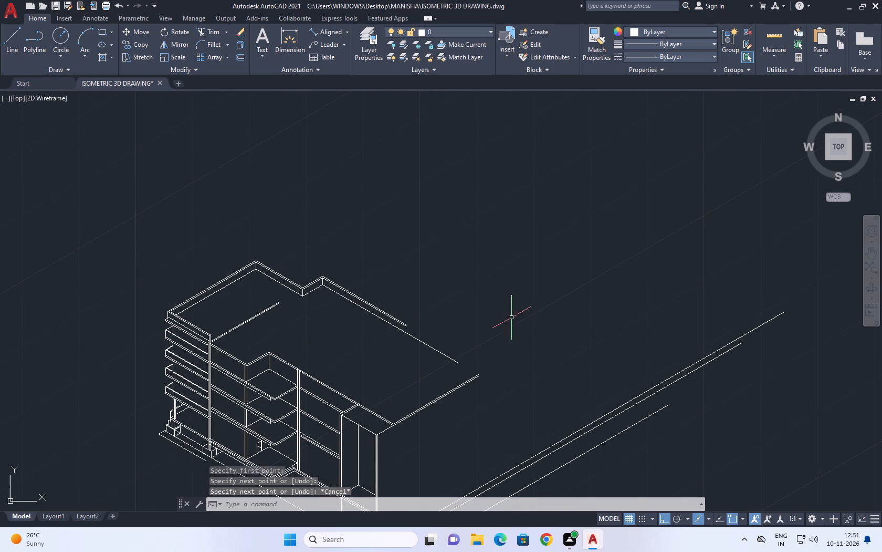
right_click(501, 311)
drag(545, 303, 549, 311)
right_click(541, 300)
click(562, 308)
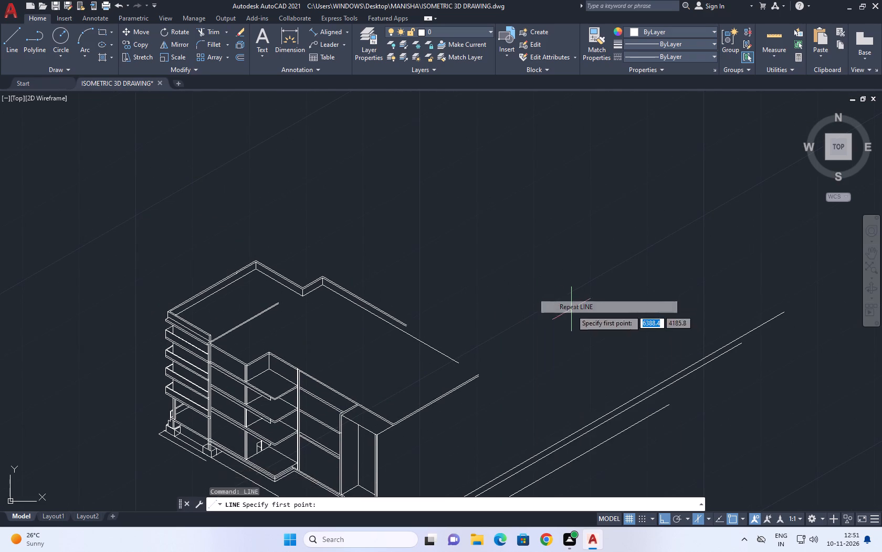
scroll(569, 304, down, 1)
scroll(440, 448, up, 3)
middle_drag(466, 413, 481, 345)
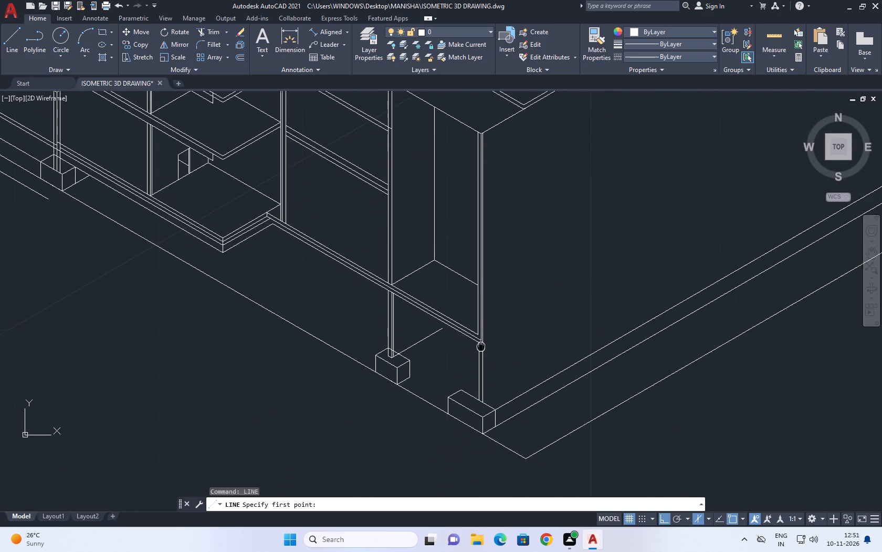
middle_drag(481, 345, 500, 385)
scroll(498, 385, up, 3)
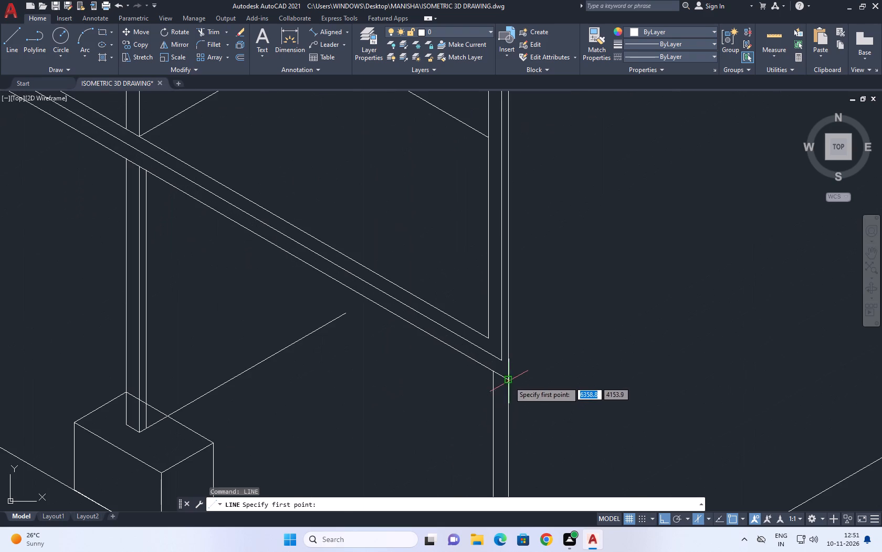
click(509, 381)
scroll(566, 359, down, 4)
middle_drag(692, 280, 464, 401)
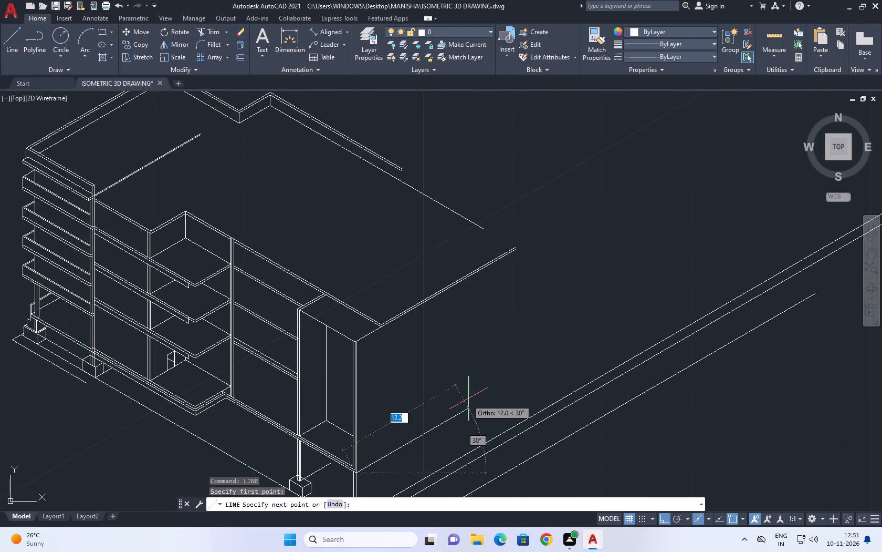
scroll(470, 398, down, 1)
middle_drag(520, 402, 569, 291)
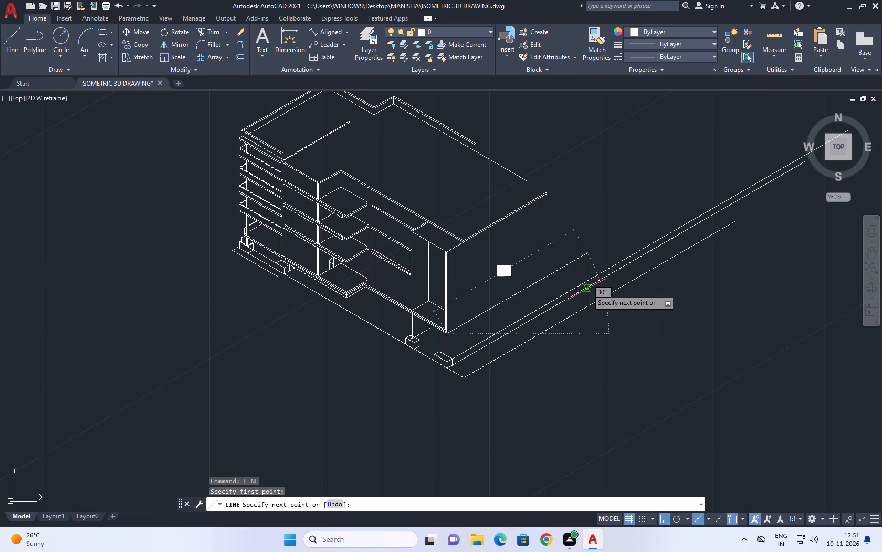
scroll(336, 288, up, 2)
scroll(411, 280, up, 2)
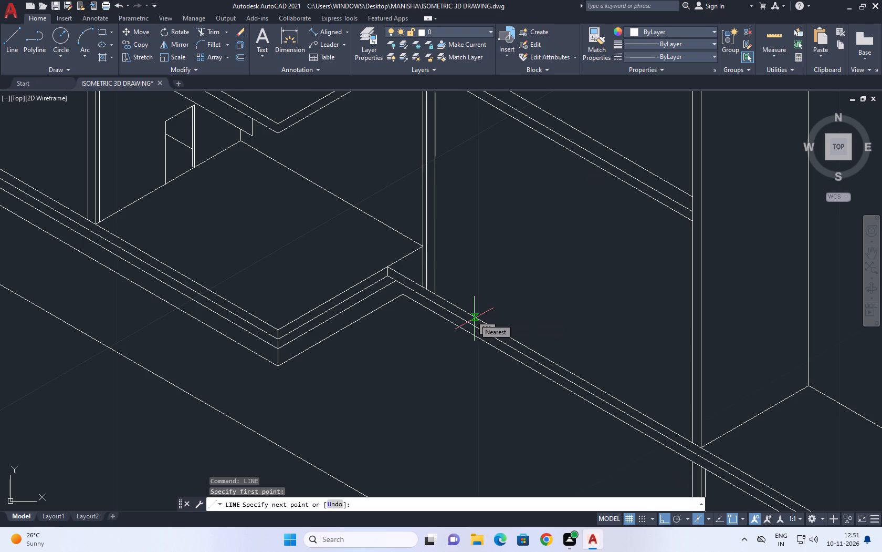
scroll(521, 338, down, 3)
middle_drag(780, 341, 615, 349)
scroll(573, 347, down, 1)
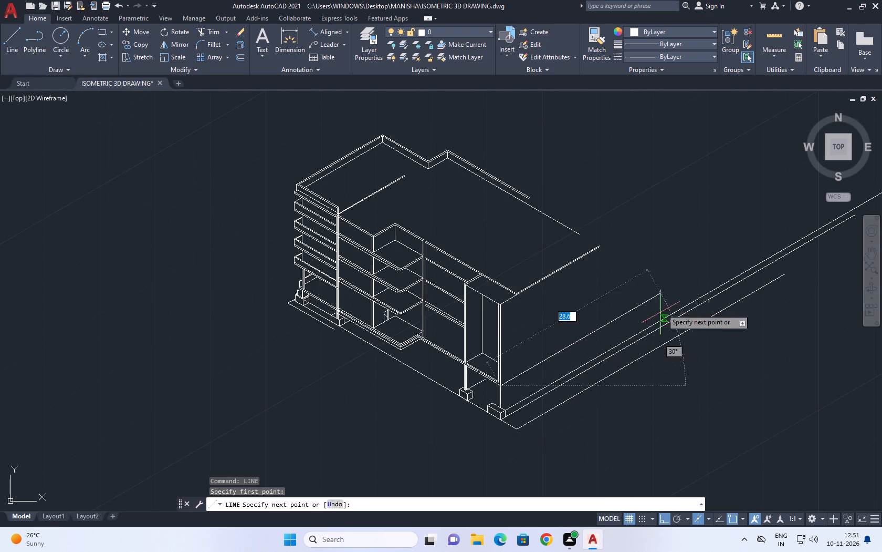
drag(685, 284, 680, 285)
right_drag(657, 241, 654, 235)
click(685, 256)
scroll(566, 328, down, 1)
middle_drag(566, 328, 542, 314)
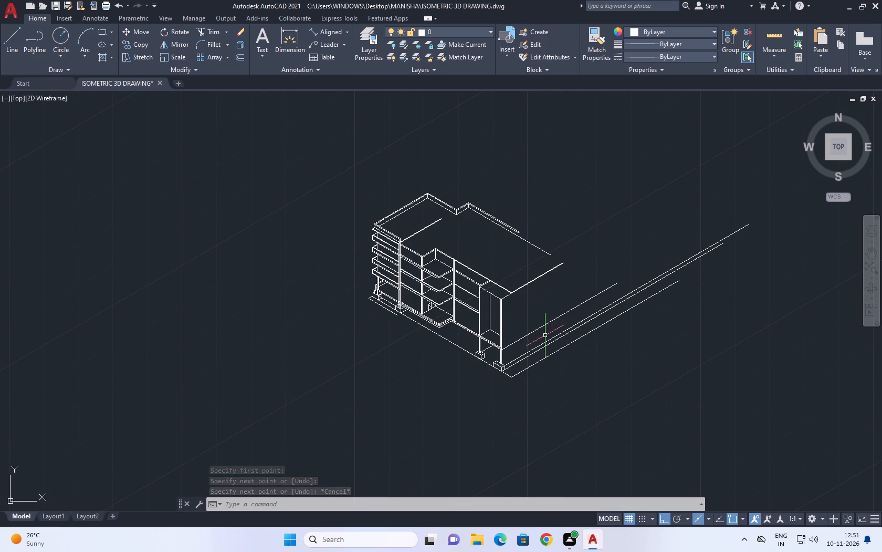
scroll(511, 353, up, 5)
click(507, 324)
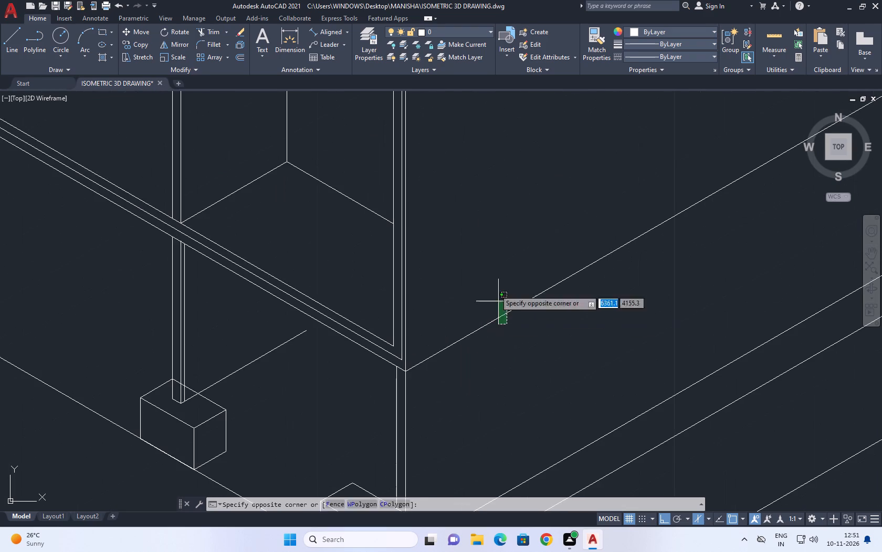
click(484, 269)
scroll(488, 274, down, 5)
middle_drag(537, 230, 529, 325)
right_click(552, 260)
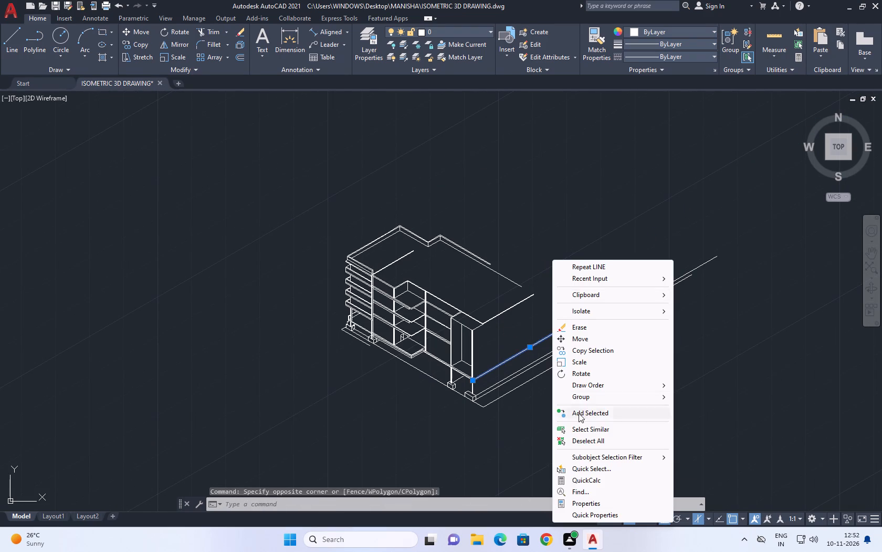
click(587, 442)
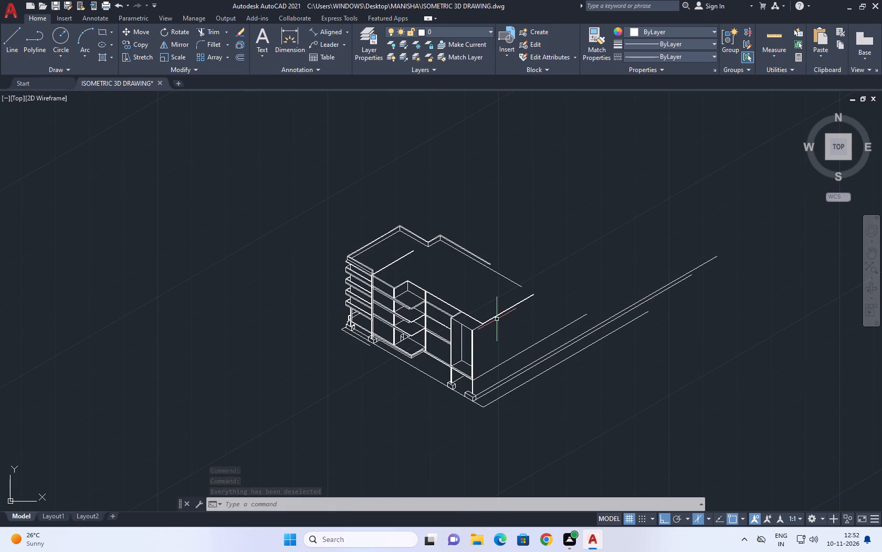
Draw a 2-unit line along the front roof edge from the double roof line's base, with a short vertical down across the edge lines.
middle_drag(395, 382, 421, 369)
scroll(425, 243, up, 1)
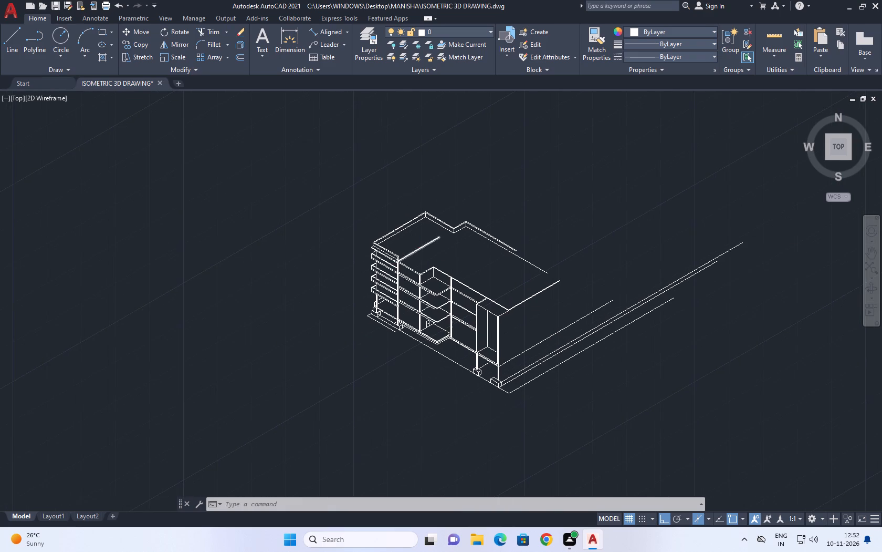
scroll(425, 243, up, 1)
middle_drag(444, 264, 460, 328)
scroll(448, 284, up, 1)
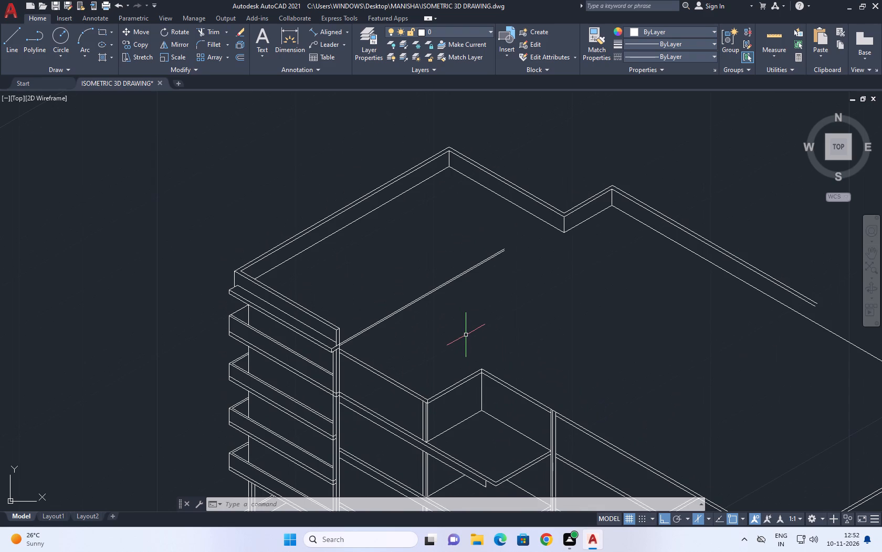
scroll(466, 336, down, 1)
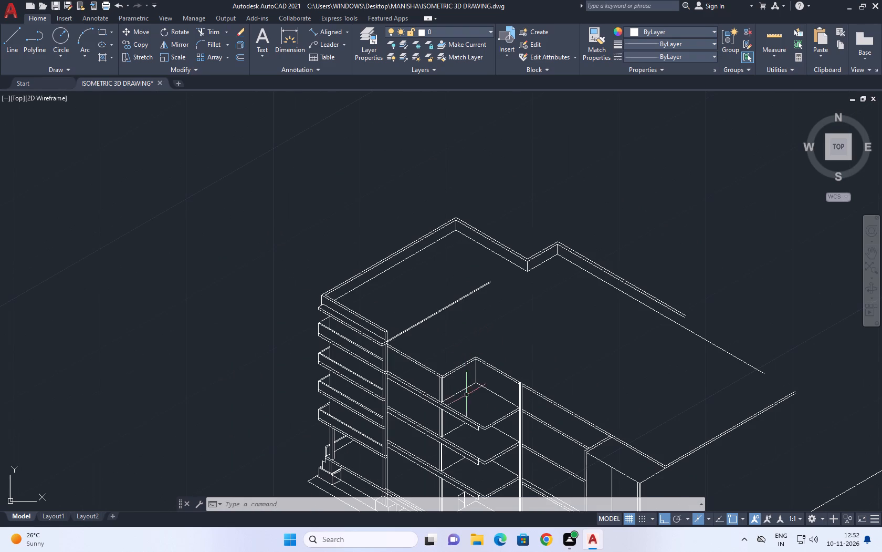
scroll(385, 349, up, 4)
scroll(390, 278, down, 2)
scroll(388, 275, up, 3)
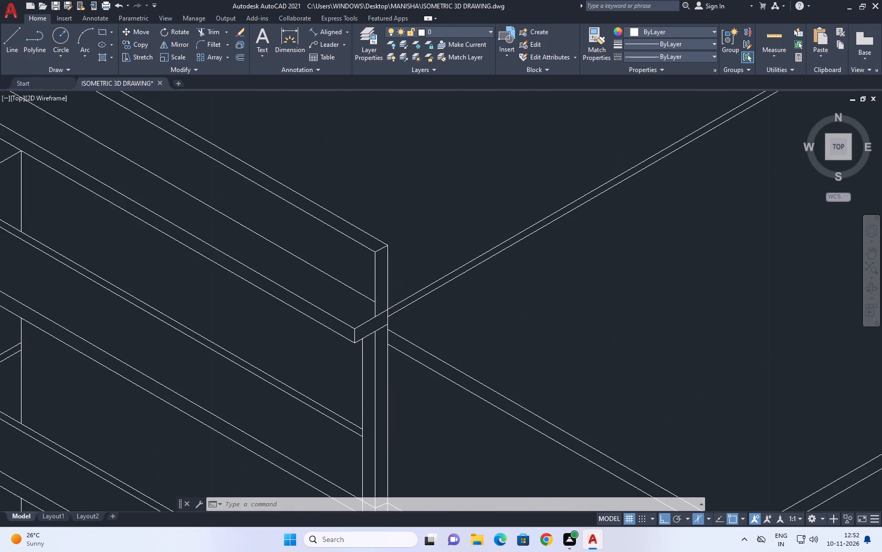
click(9, 42)
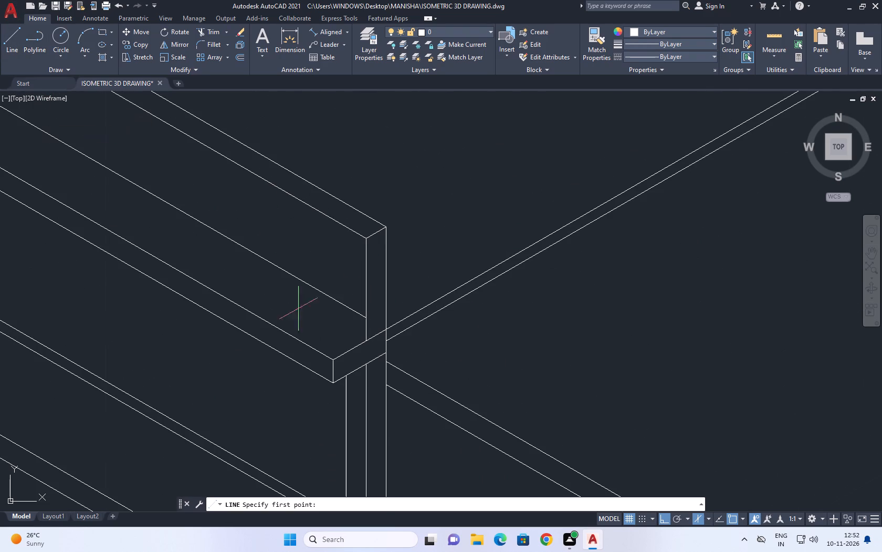
click(383, 341)
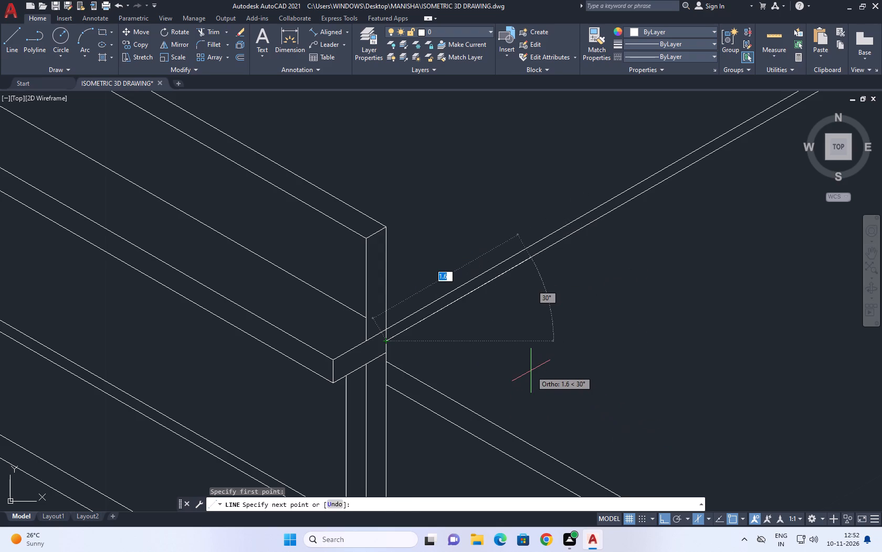
key(F5)
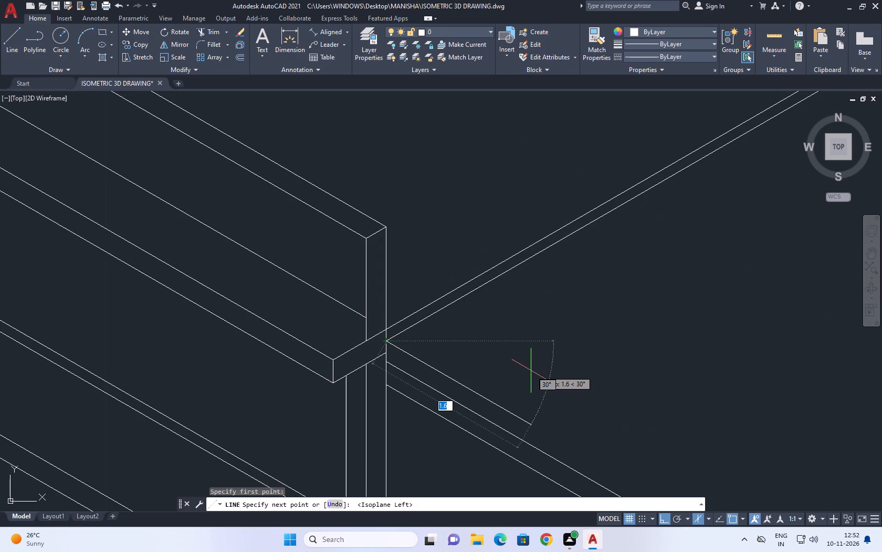
scroll(577, 410, down, 2)
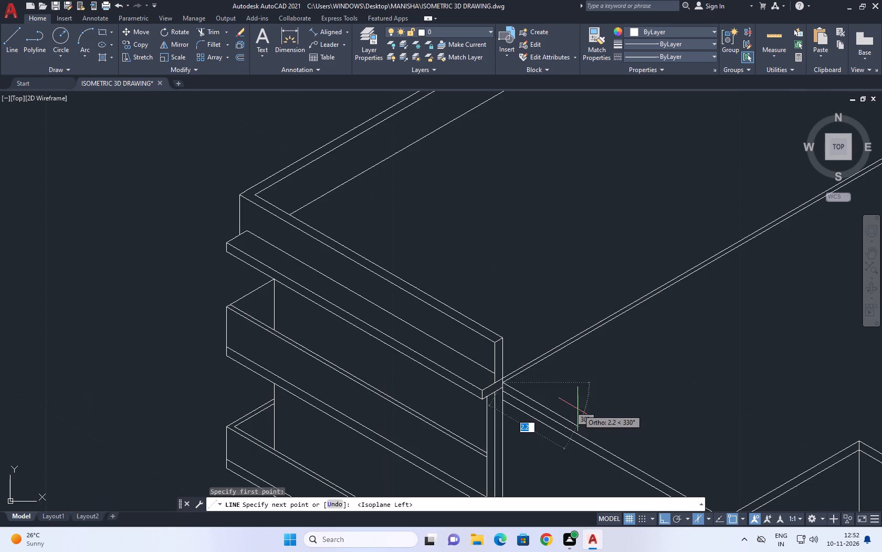
middle_drag(617, 403, 561, 336)
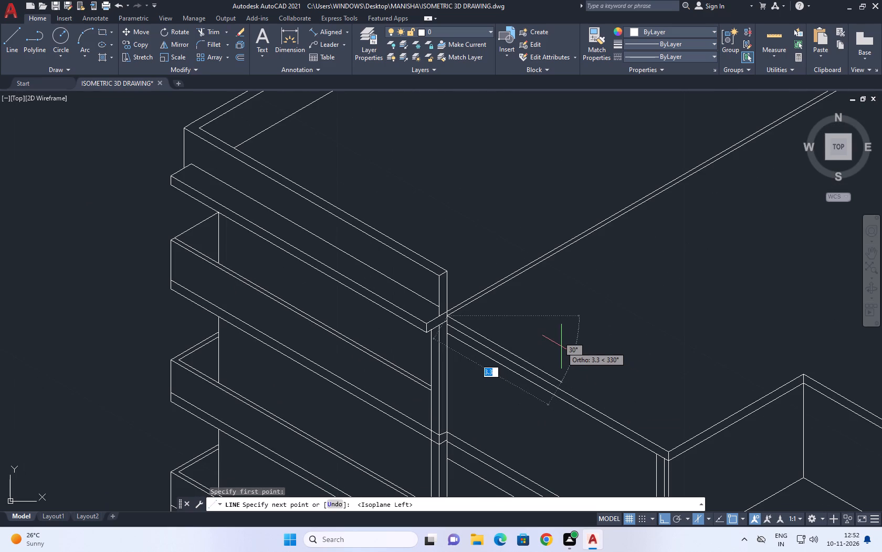
key(2)
key(Return)
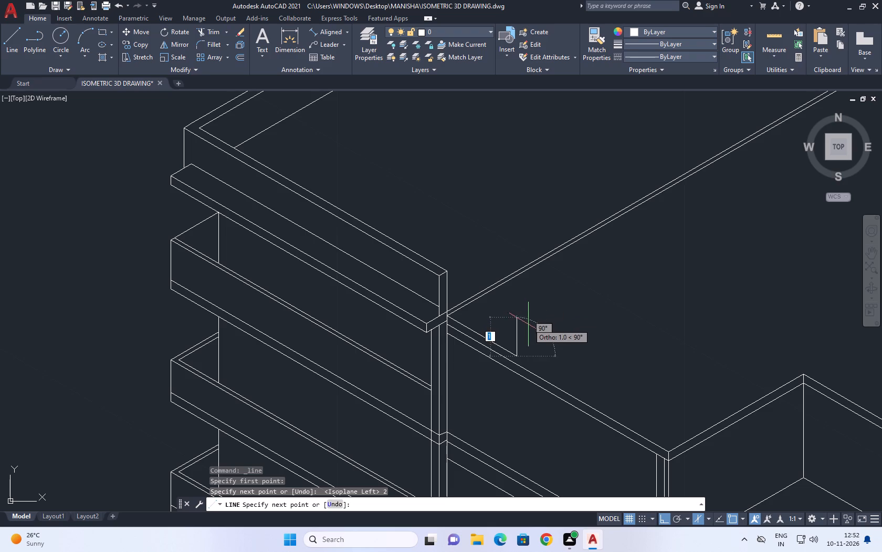
click(517, 389)
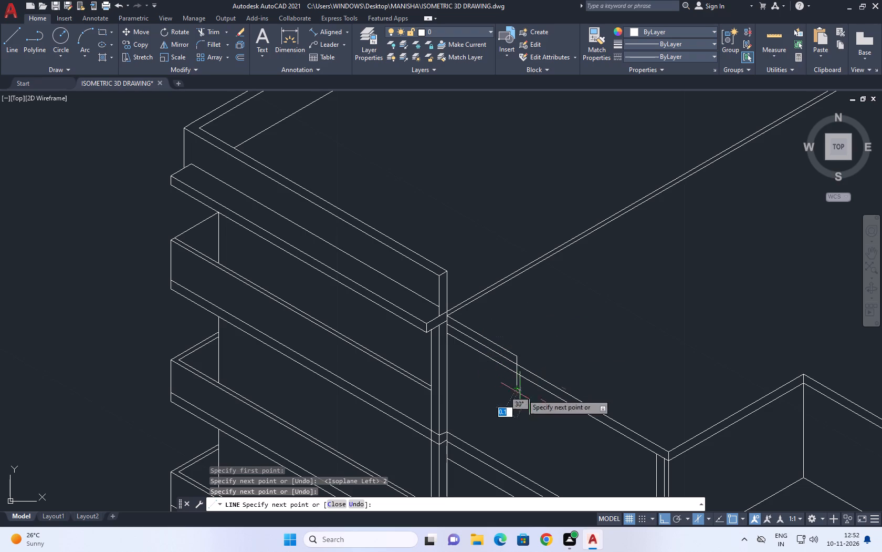
right_click(560, 327)
click(587, 350)
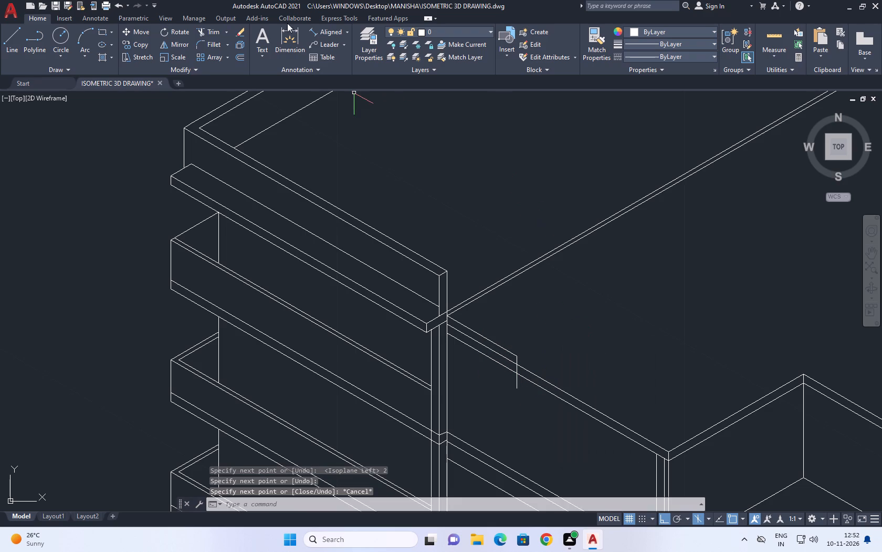
Trim the short vertical's excess below the upper line of the front roof edge.
click(212, 29)
scroll(507, 383, up, 3)
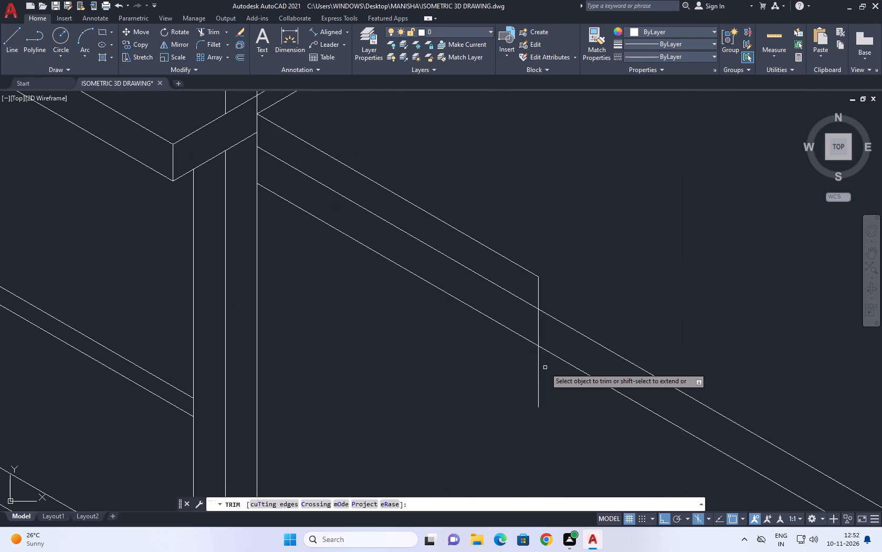
click(553, 344)
click(529, 315)
click(540, 399)
click(508, 376)
right_click(594, 281)
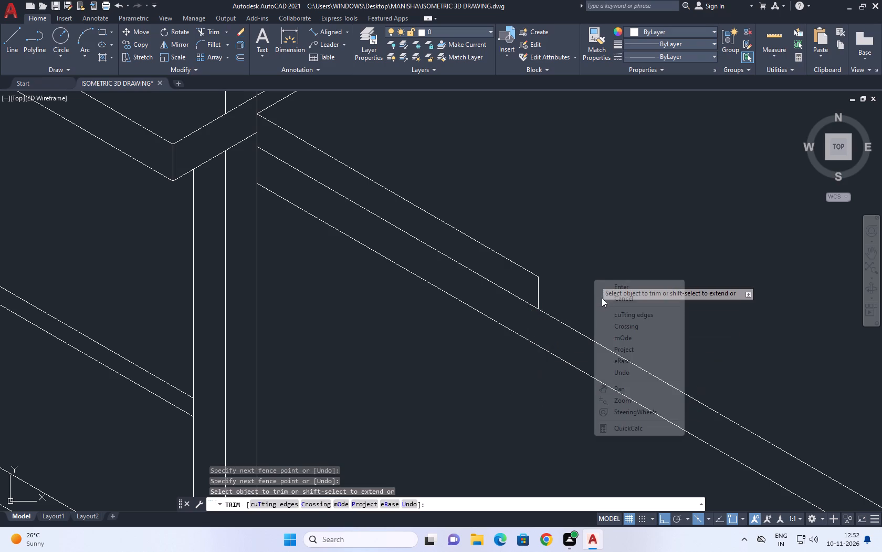
click(612, 297)
Draw a 30° line about 11 units long from the short vertical's lower end, parallel to the double roof line.
scroll(484, 287, down, 2)
middle_drag(548, 277, 403, 400)
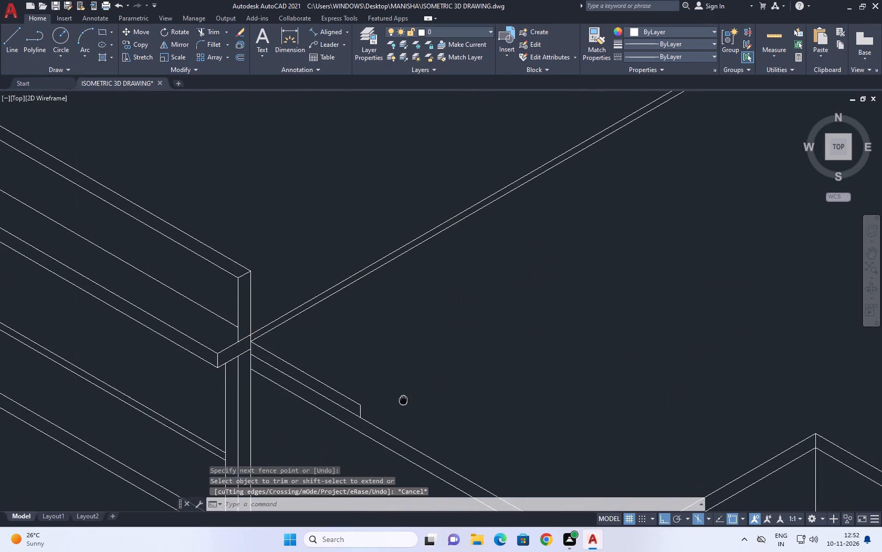
middle_drag(403, 400, 369, 416)
scroll(375, 422, down, 3)
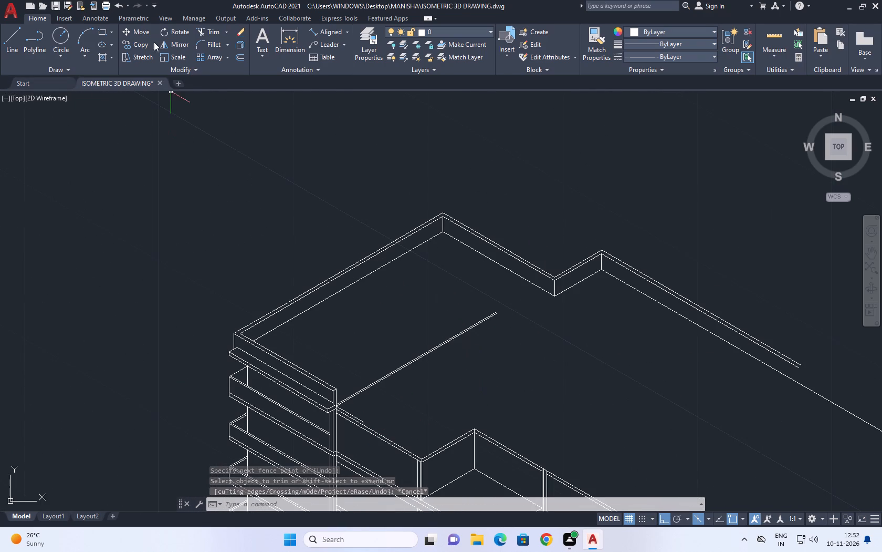
click(22, 51)
click(14, 53)
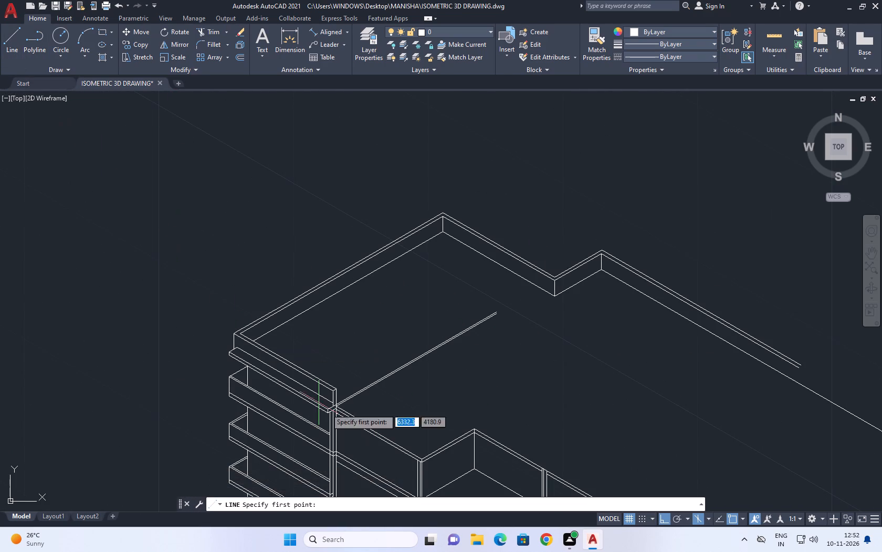
scroll(375, 422, up, 3)
click(316, 437)
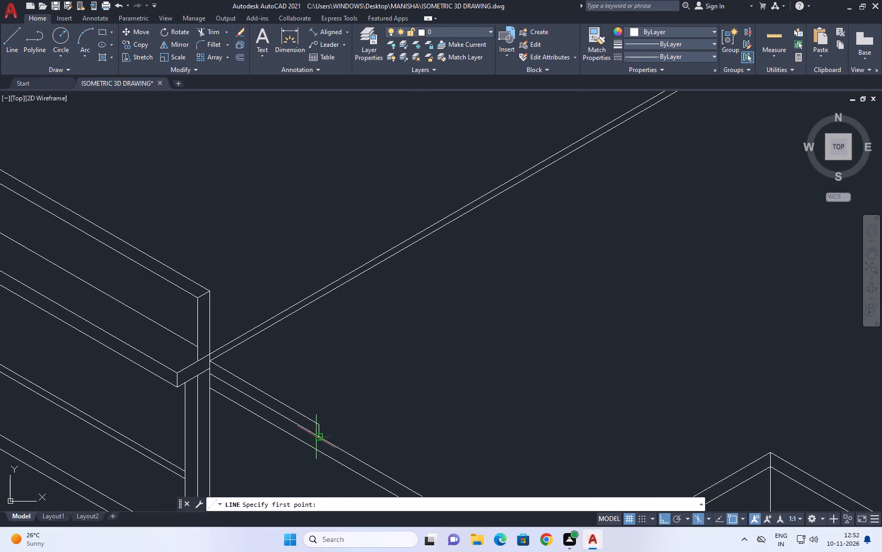
scroll(394, 376, down, 2)
middle_drag(440, 286, 406, 335)
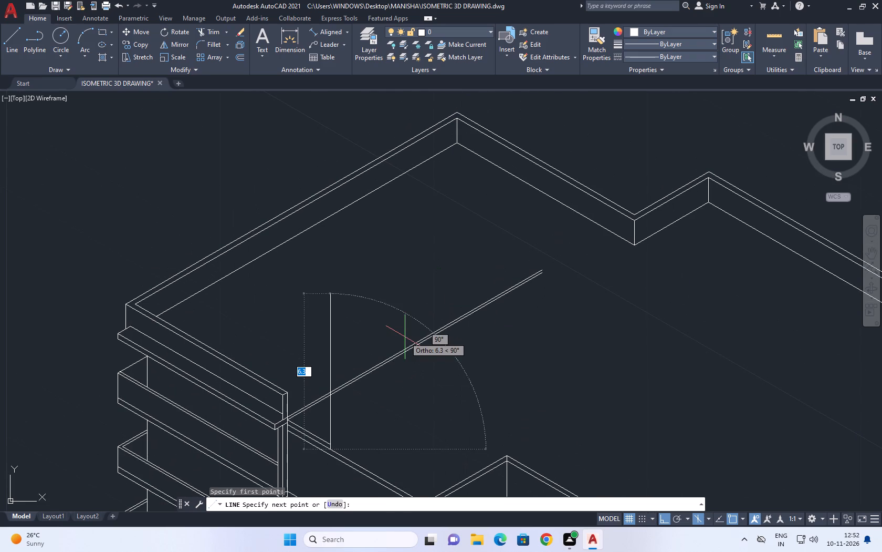
key(F5)
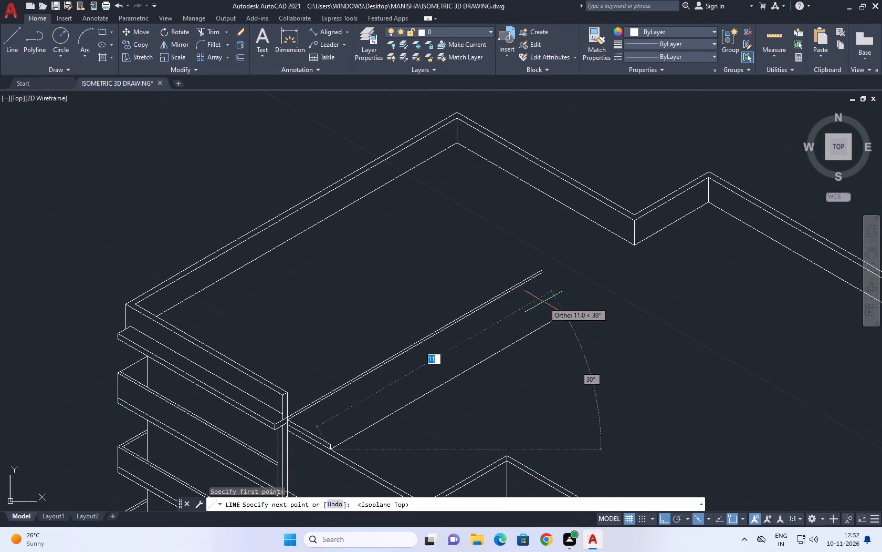
click(531, 302)
key(space)
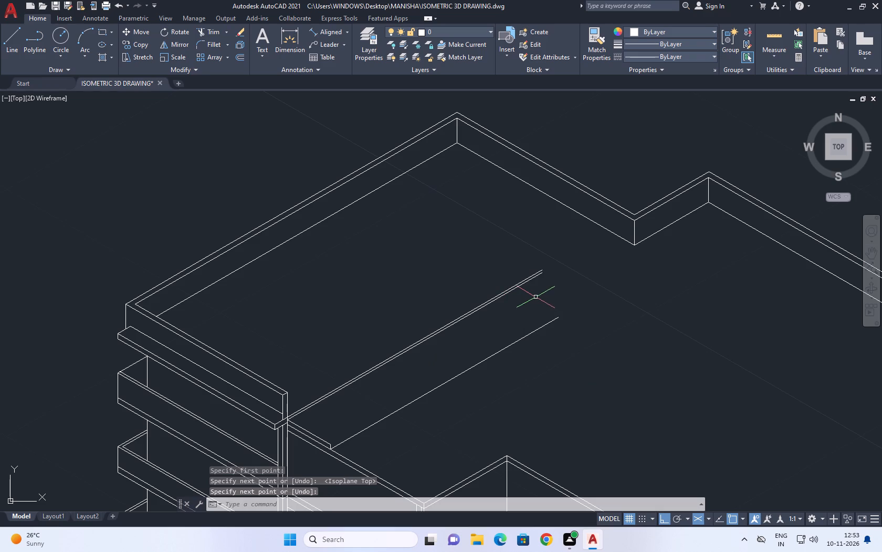
Draw a vertical line down from the far end of the double roof line, crossing the parallel 30° line.
key(l)
key(space)
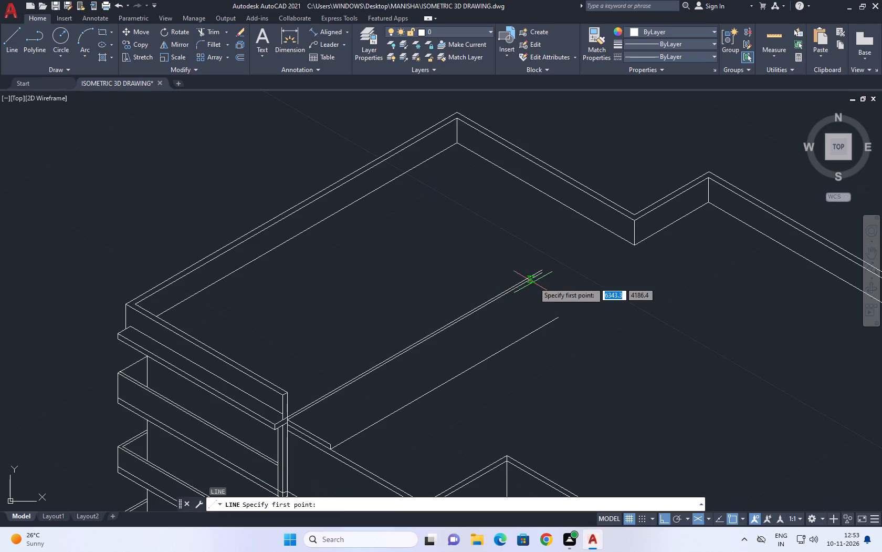
click(542, 270)
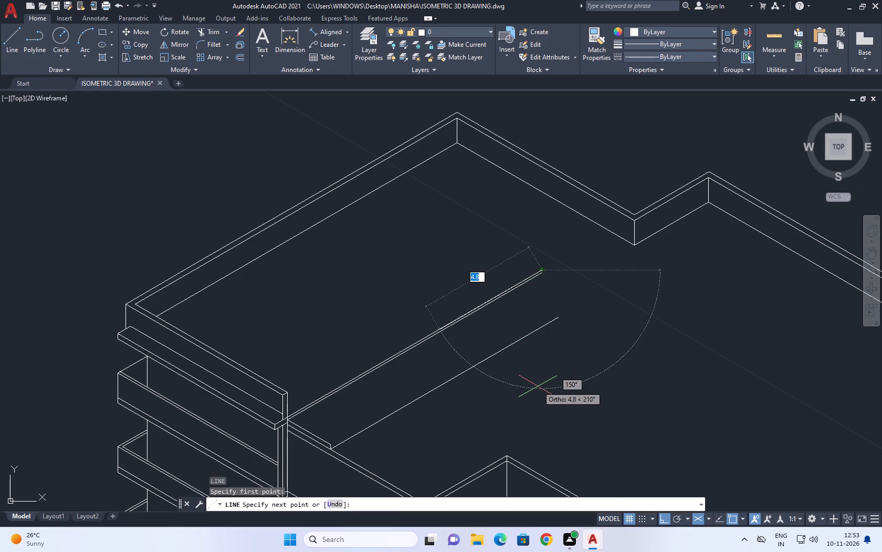
key(F5)
drag(545, 353, 544, 367)
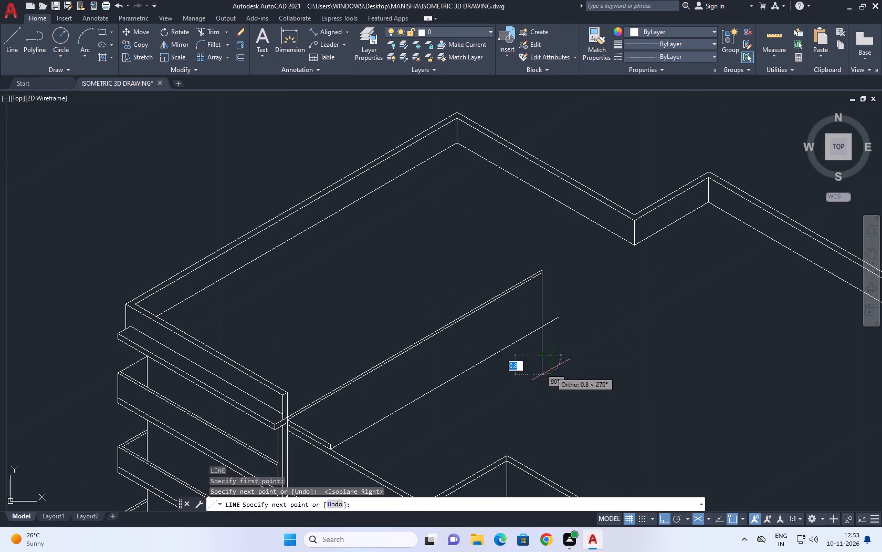
key(space)
Trim the overhanging ends where the far vertical and the lower 30° roof line cross, forming a clean corner.
middle_drag(578, 330, 540, 349)
click(212, 29)
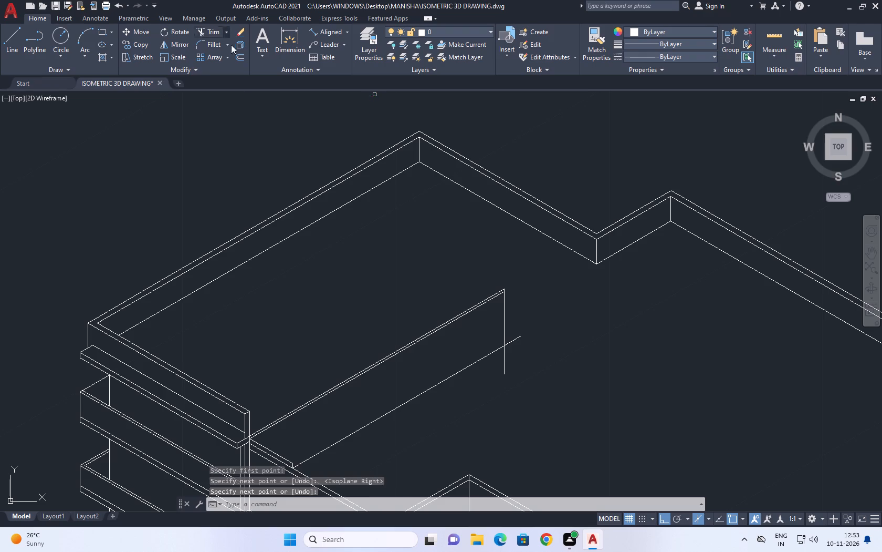
scroll(502, 363, up, 2)
click(529, 273)
click(479, 371)
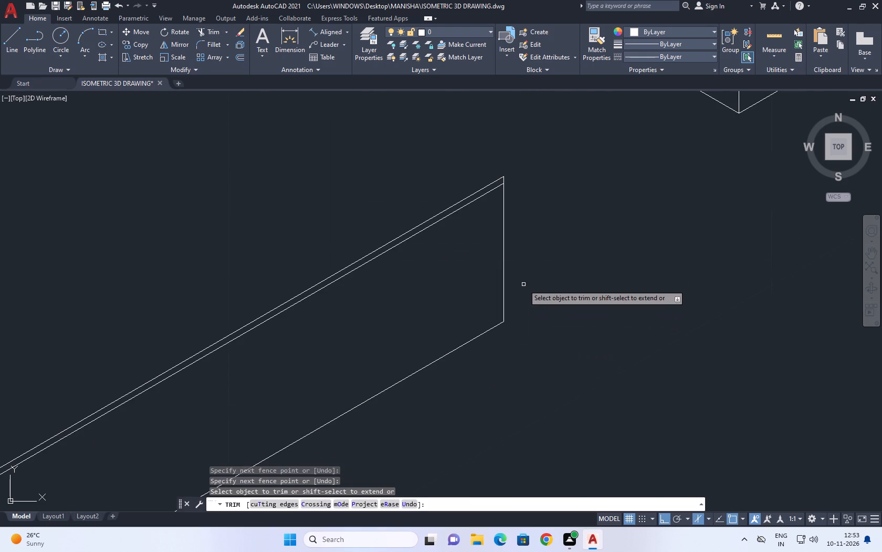
scroll(544, 266, down, 3)
right_click(560, 233)
click(594, 252)
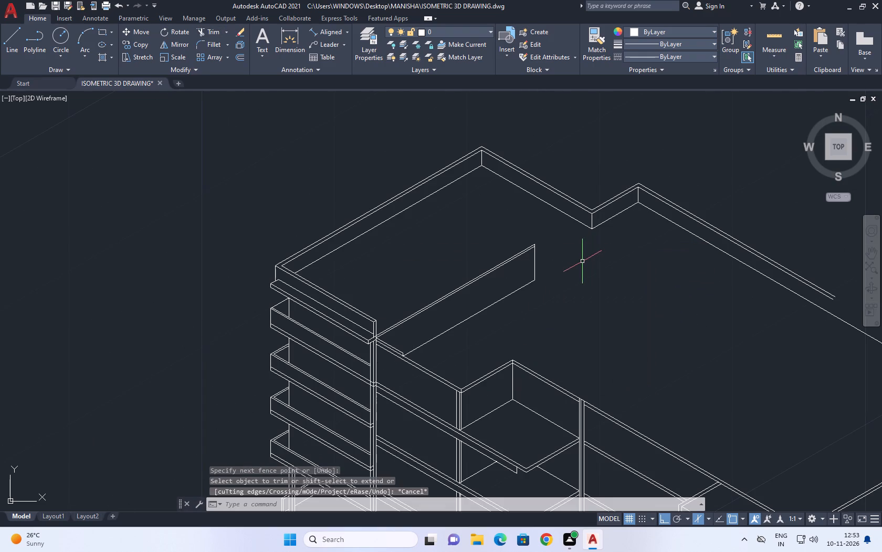
Draw a second 30° line from the short vertical's top end, running just above the lower roof line and past the far vertical.
scroll(529, 273, up, 3)
middle_drag(528, 273, 535, 320)
scroll(535, 320, down, 1)
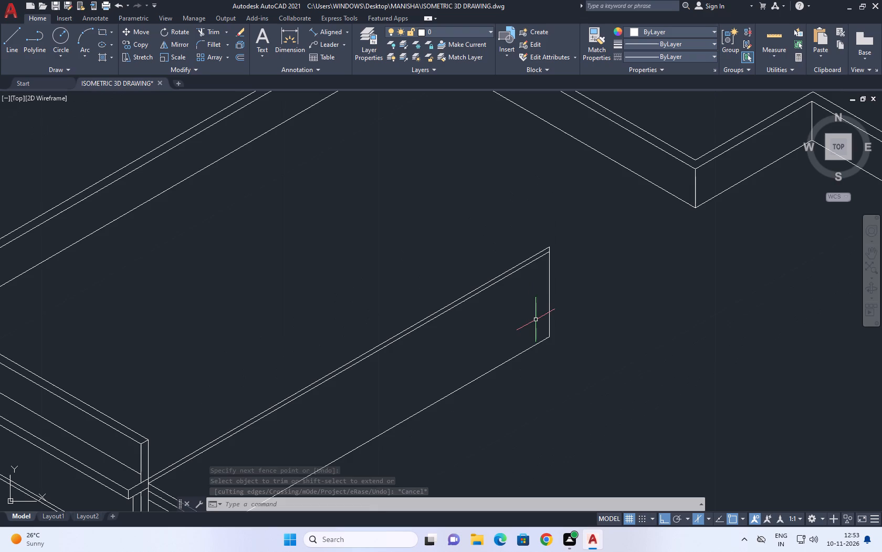
middle_drag(470, 365, 593, 239)
scroll(585, 306, down, 1)
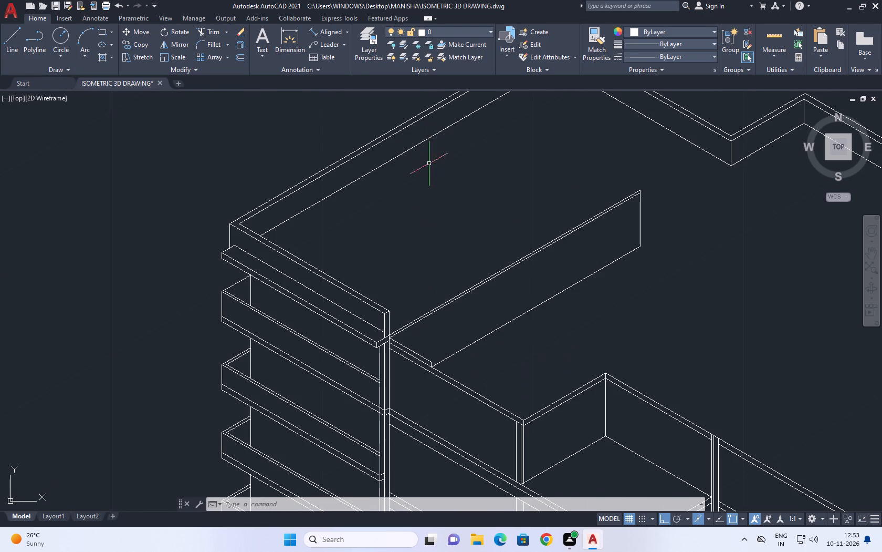
click(3, 47)
scroll(434, 381, up, 2)
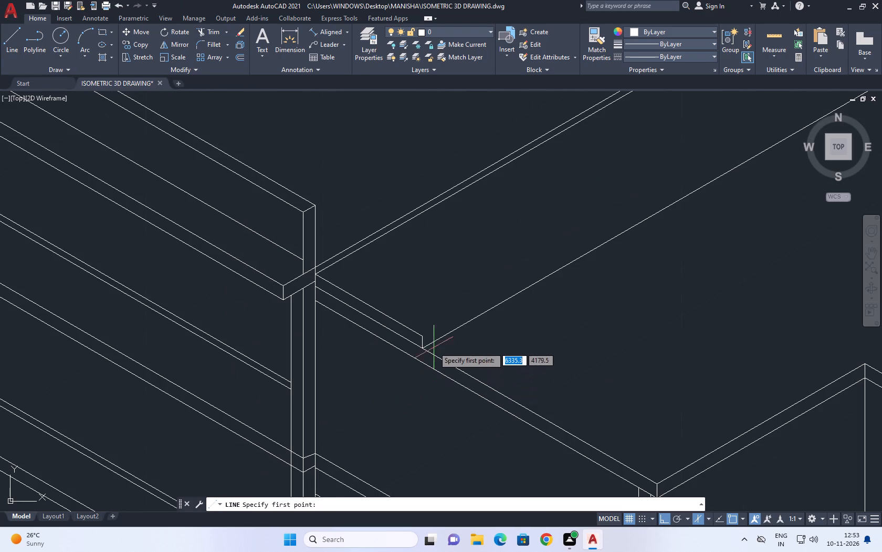
click(421, 335)
scroll(520, 293, down, 3)
scroll(637, 220, up, 2)
click(637, 220)
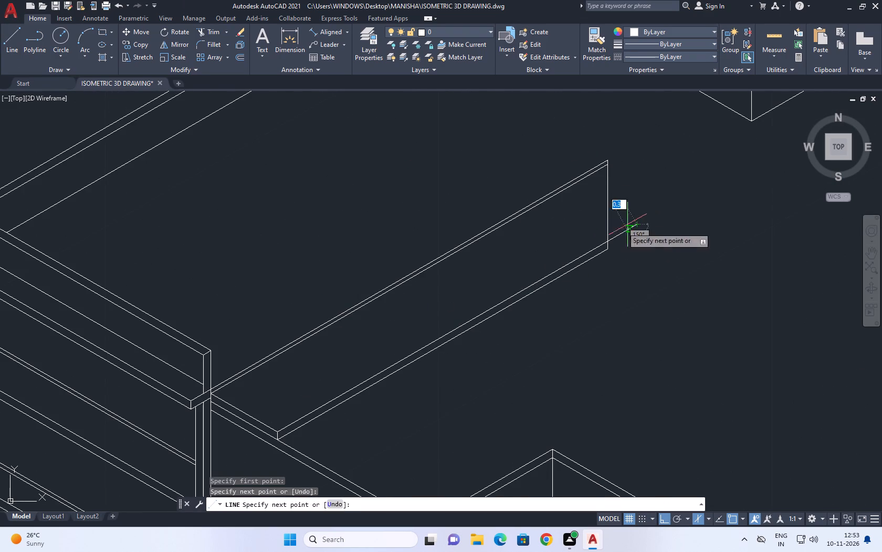
key(space)
Save the drawing as ISOMETRIC 3D DRAWING in AutoCAD 2018 format, replacing the existing file.
middle_drag(561, 216, 568, 261)
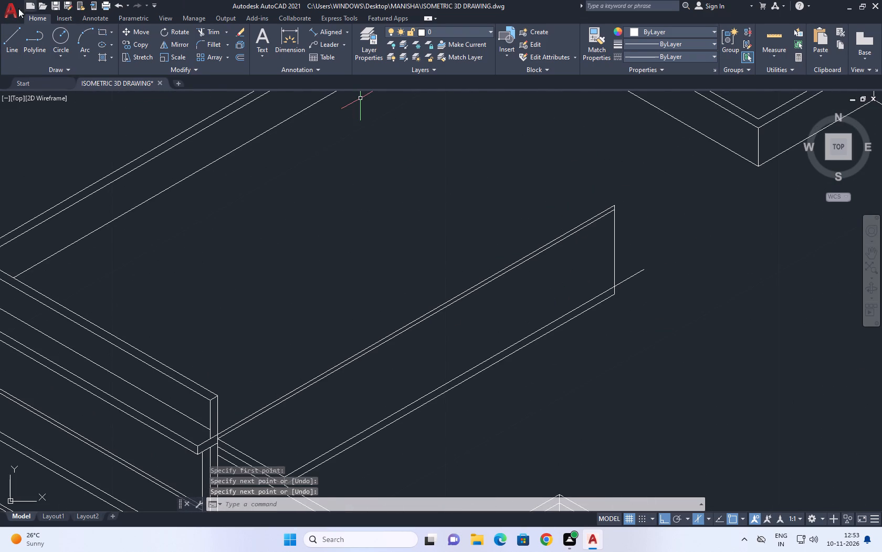
click(16, 11)
click(31, 134)
click(581, 364)
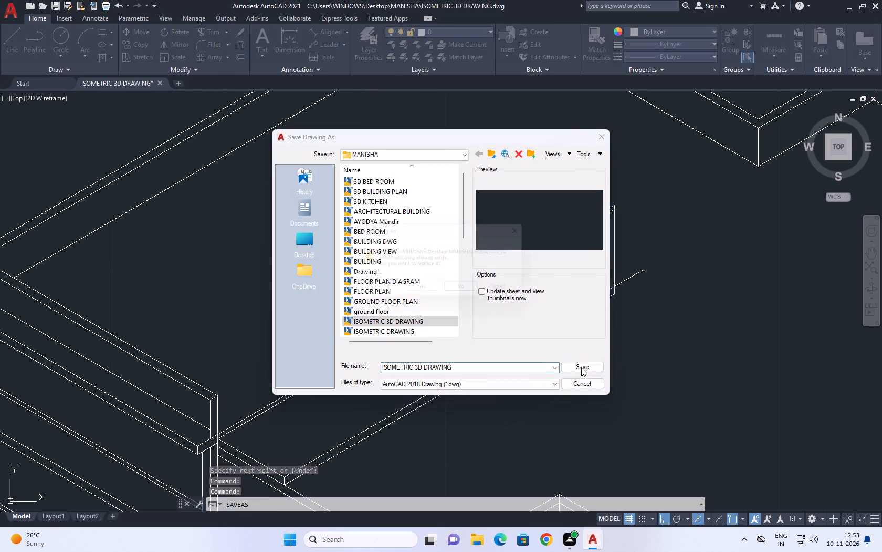
click(425, 291)
scroll(513, 260, down, 4)
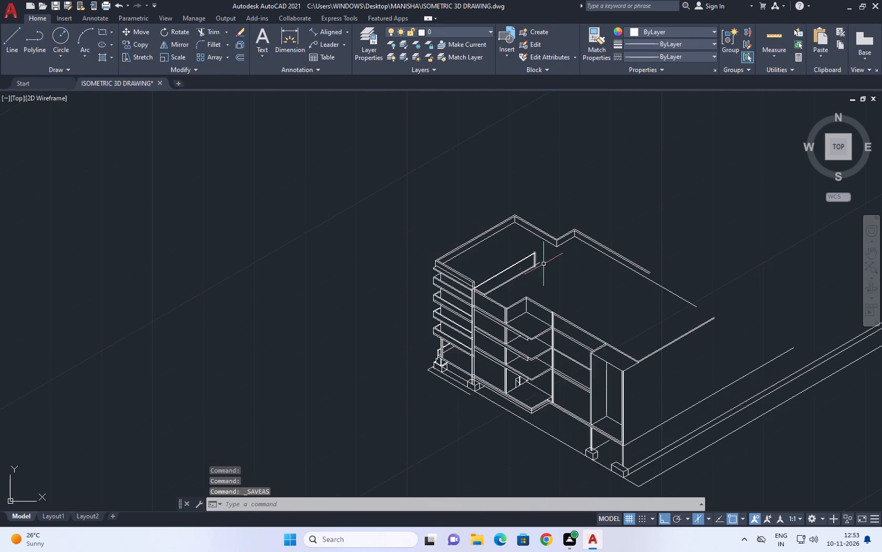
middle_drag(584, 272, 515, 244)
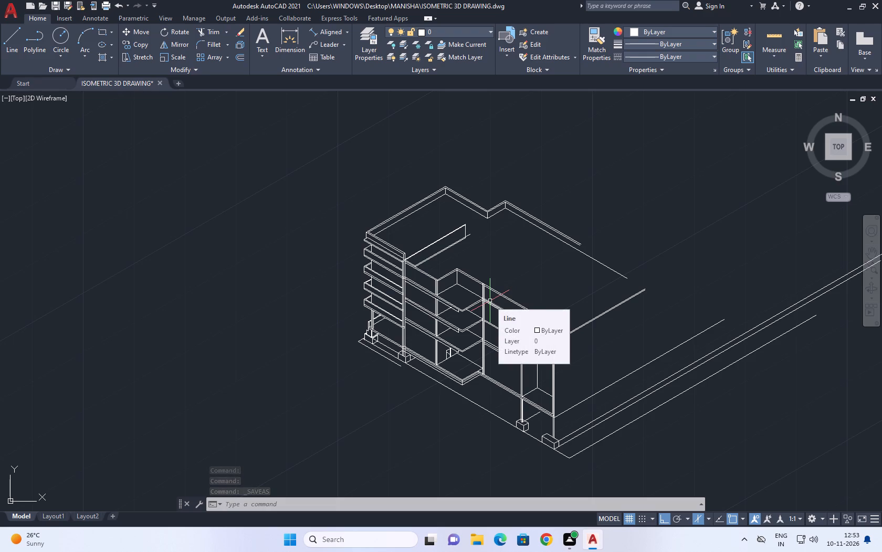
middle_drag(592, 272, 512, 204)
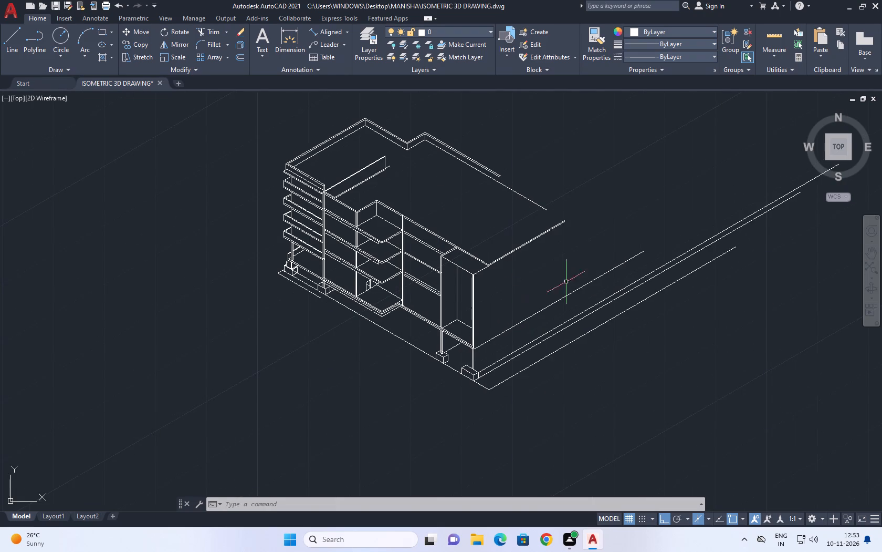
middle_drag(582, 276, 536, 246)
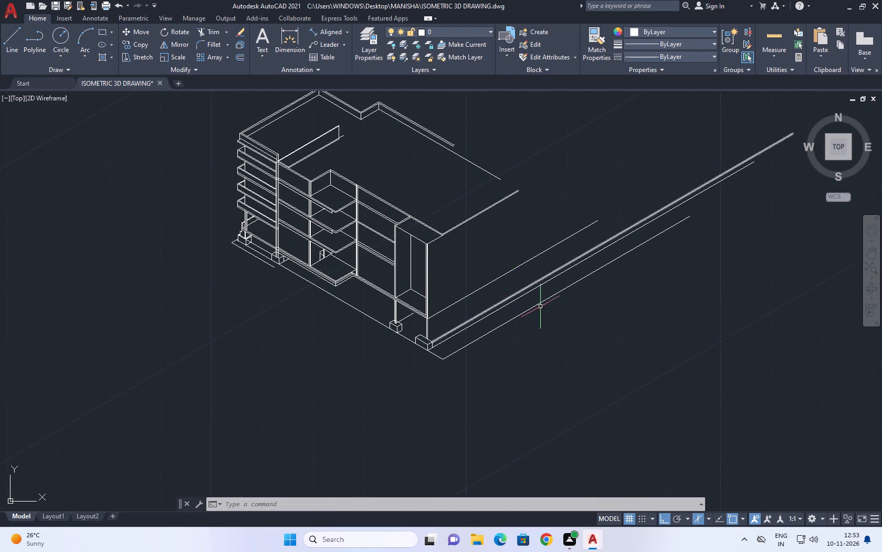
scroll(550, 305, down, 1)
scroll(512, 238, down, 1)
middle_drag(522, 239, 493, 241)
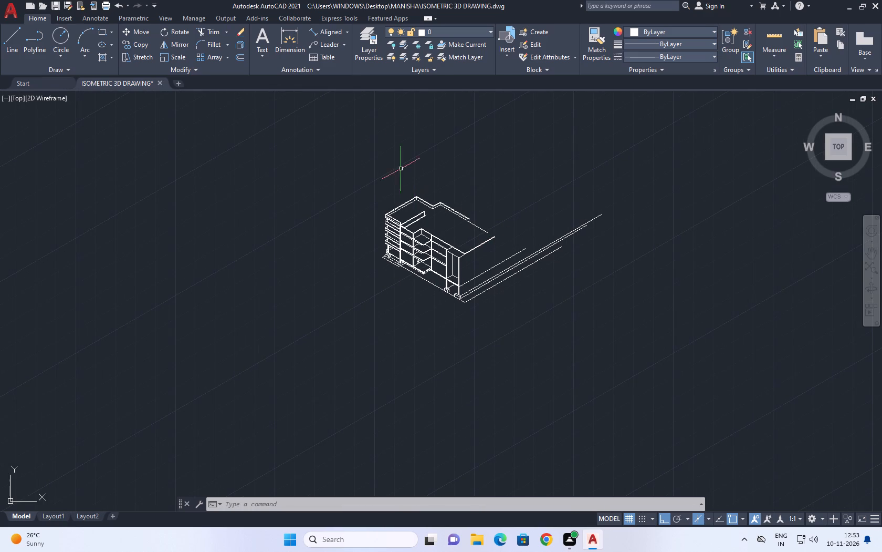
Trim the short overhang where the floor edge meets the vertical of the tall corner bay.
scroll(446, 303, up, 2)
scroll(342, 210, up, 1)
scroll(439, 210, up, 2)
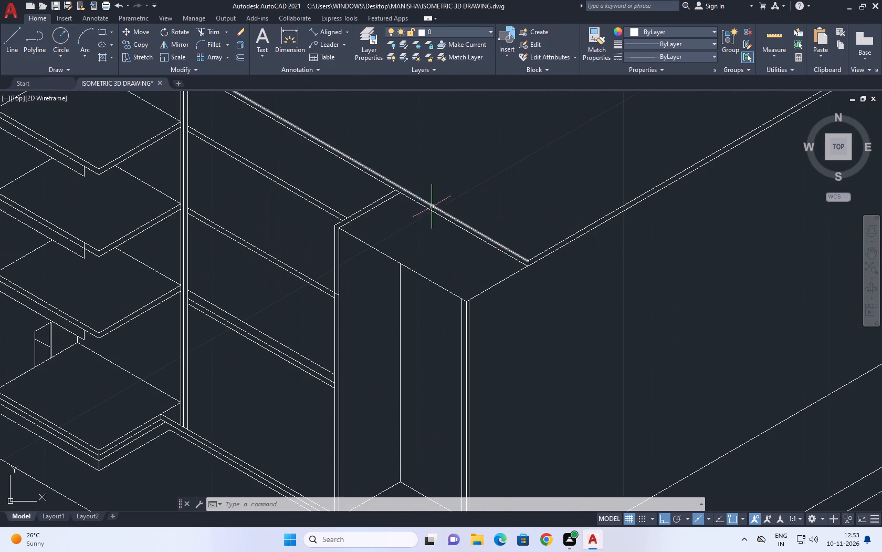
middle_drag(374, 214, 389, 232)
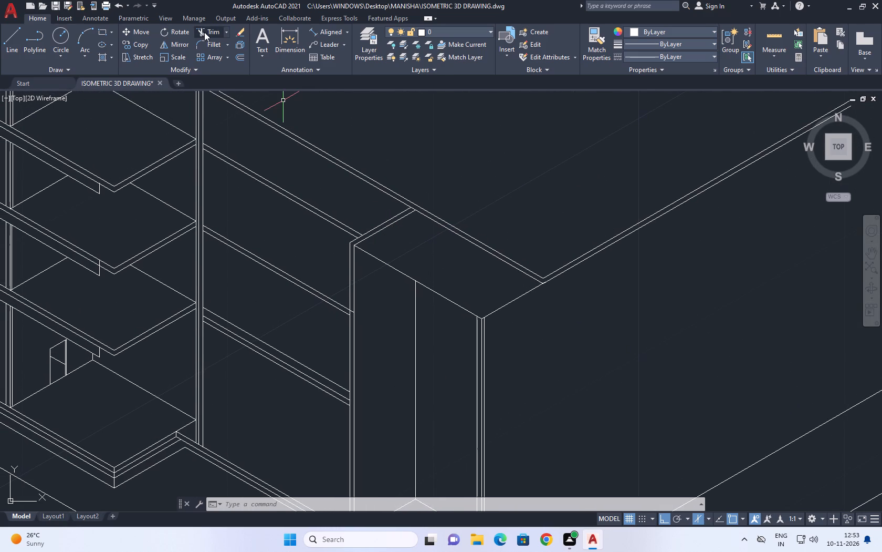
click(209, 32)
scroll(323, 314, up, 3)
scroll(393, 308, up, 1)
click(400, 299)
right_click(442, 253)
click(473, 265)
Extend the long rear roof edge line across the double 30° side roof line to the next 30° line below.
scroll(471, 264, down, 4)
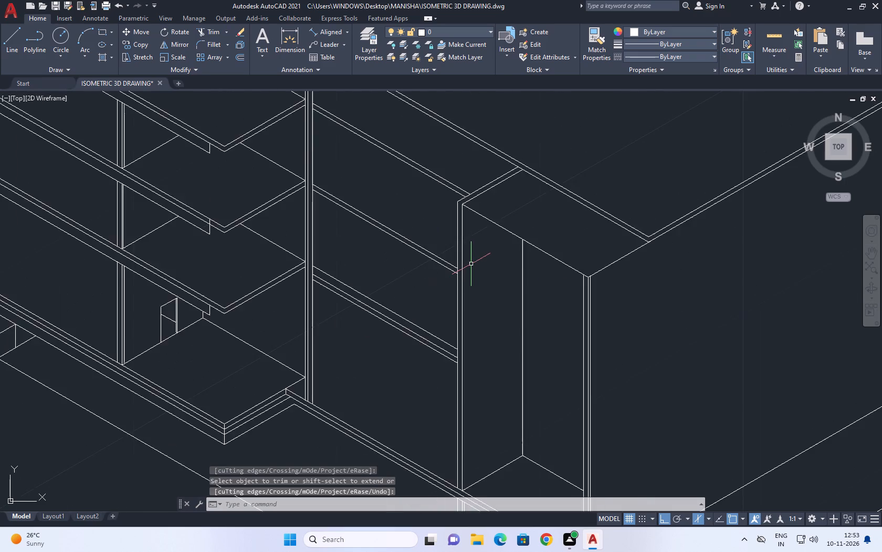
scroll(471, 263, down, 1)
middle_drag(699, 213, 647, 270)
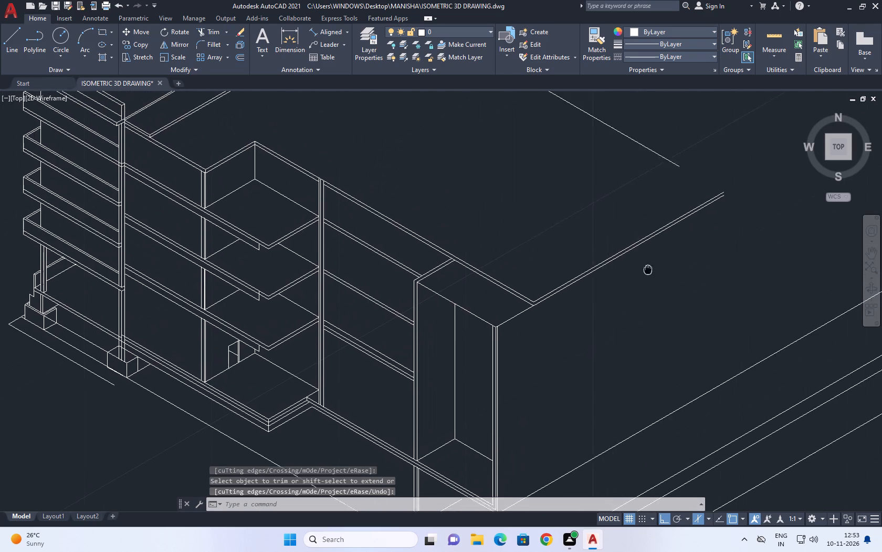
middle_drag(647, 270, 588, 297)
scroll(587, 300, down, 2)
middle_drag(623, 293, 537, 244)
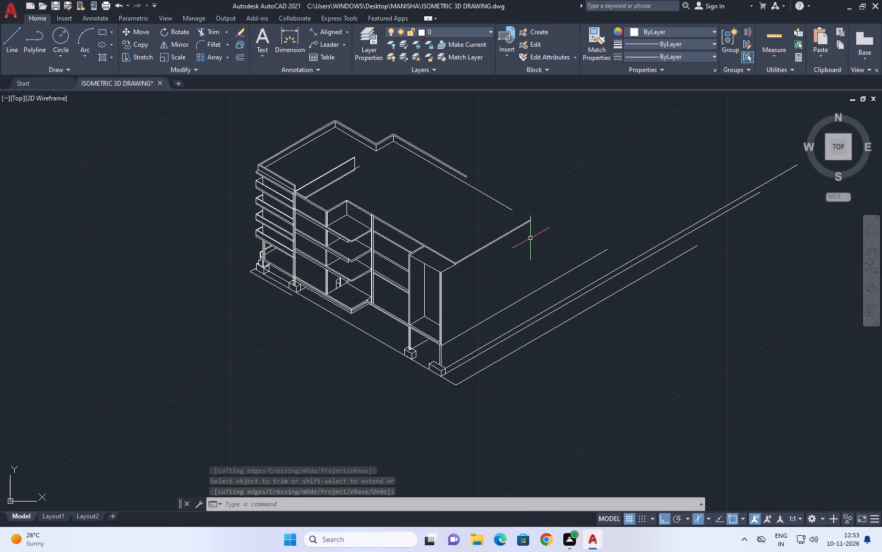
text(EX)
key(space)
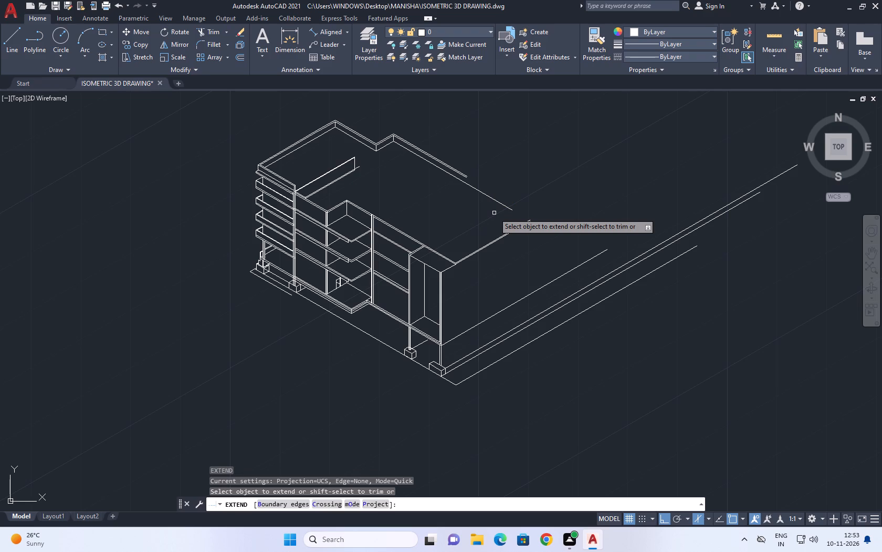
scroll(523, 182, up, 3)
drag(490, 183, 483, 184)
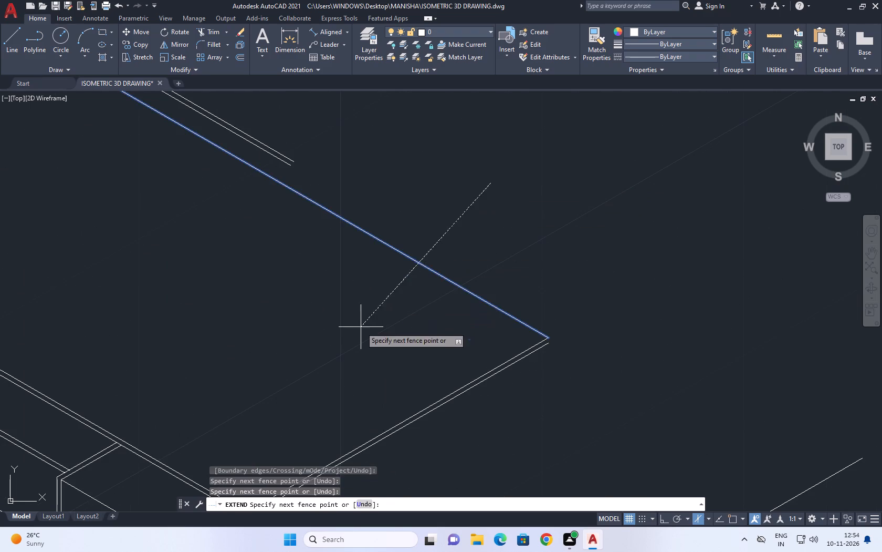
click(350, 333)
click(502, 309)
click(479, 339)
right_click(513, 264)
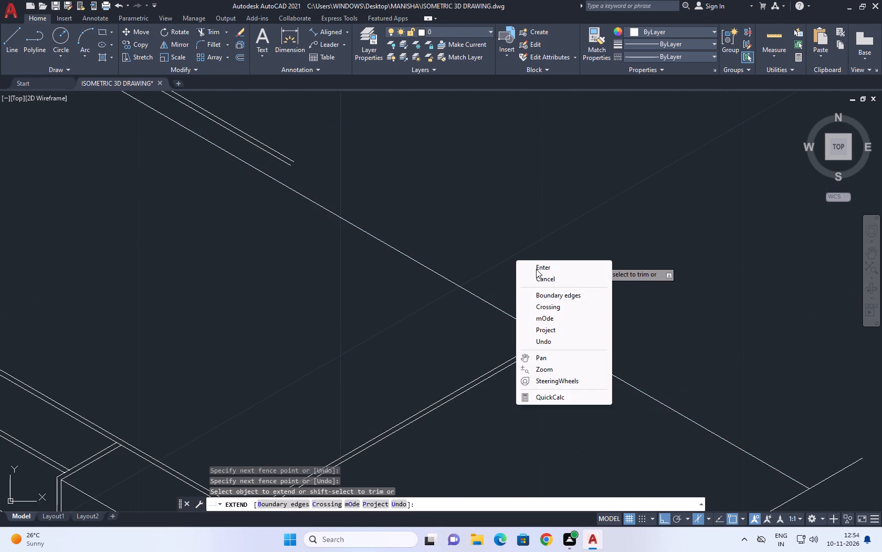
click(538, 275)
Stretch the far end of the lower side roof line along 30° past the extended rear roof edge.
scroll(540, 346, up, 2)
click(553, 344)
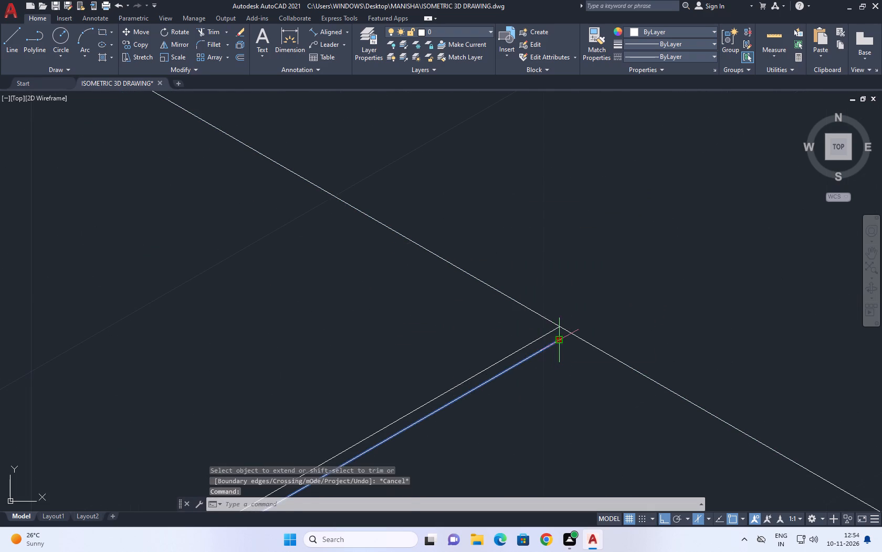
click(562, 341)
click(607, 315)
right_drag(632, 239, 627, 241)
click(666, 424)
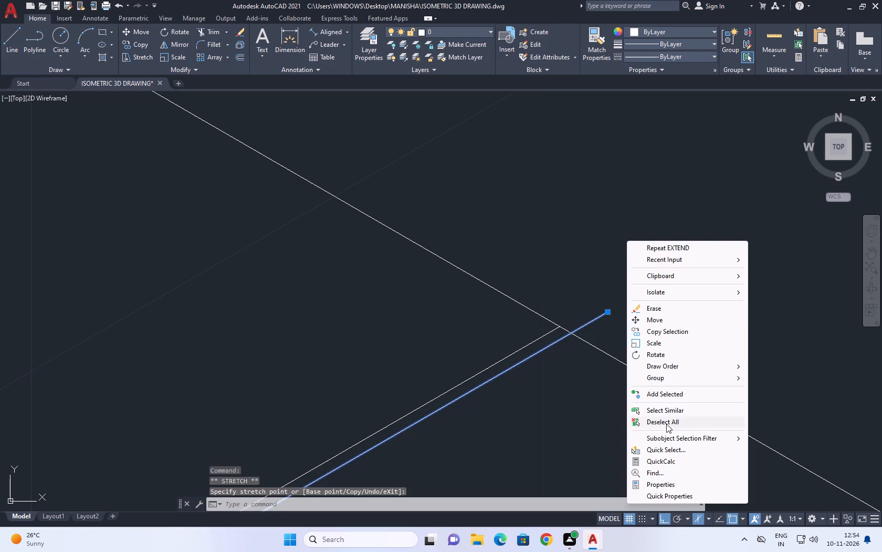
Trim the overhanging ends where the rear roof edge and the lower side roof line cross, forming a clean corner.
scroll(583, 221, down, 1)
click(210, 32)
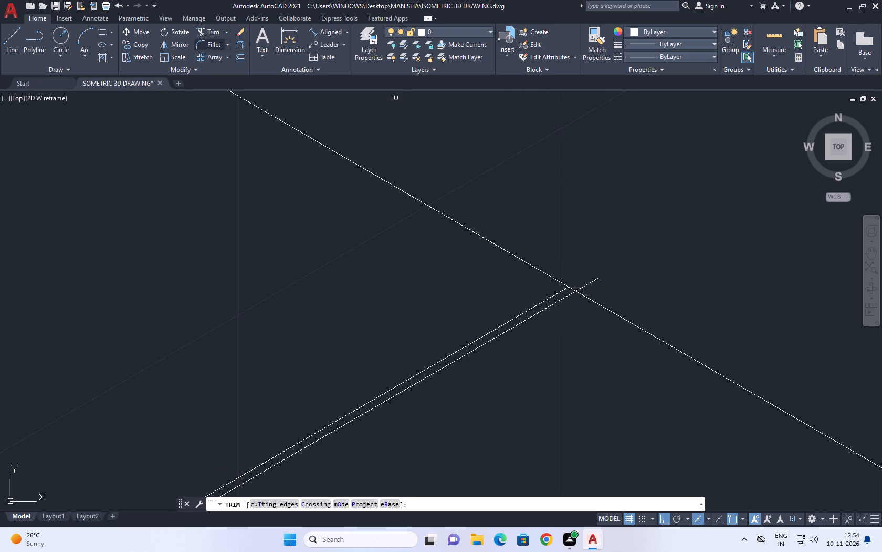
click(586, 282)
click(600, 322)
right_drag(597, 251, 594, 242)
click(642, 259)
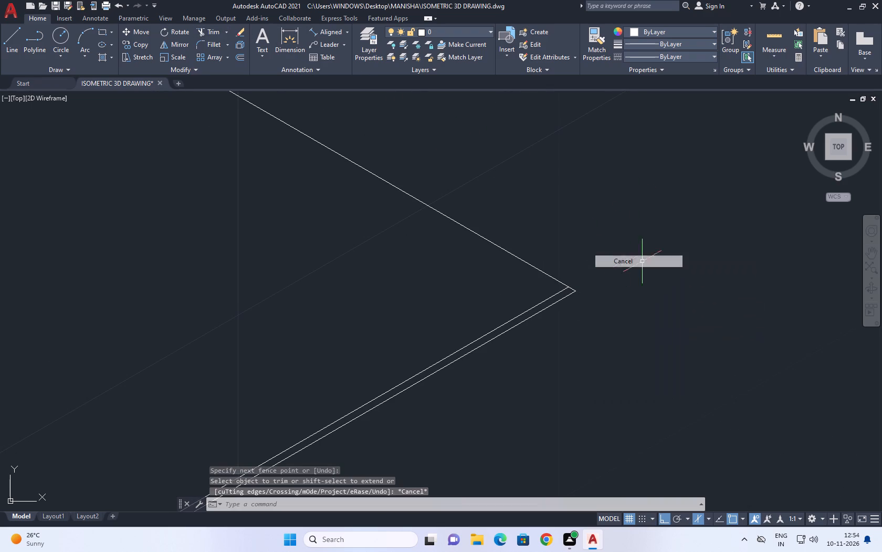
Draw a vertical line down from the far roof corner, crossing all the 30° side-face and ground lines.
scroll(590, 241, down, 4)
middle_drag(611, 251, 571, 235)
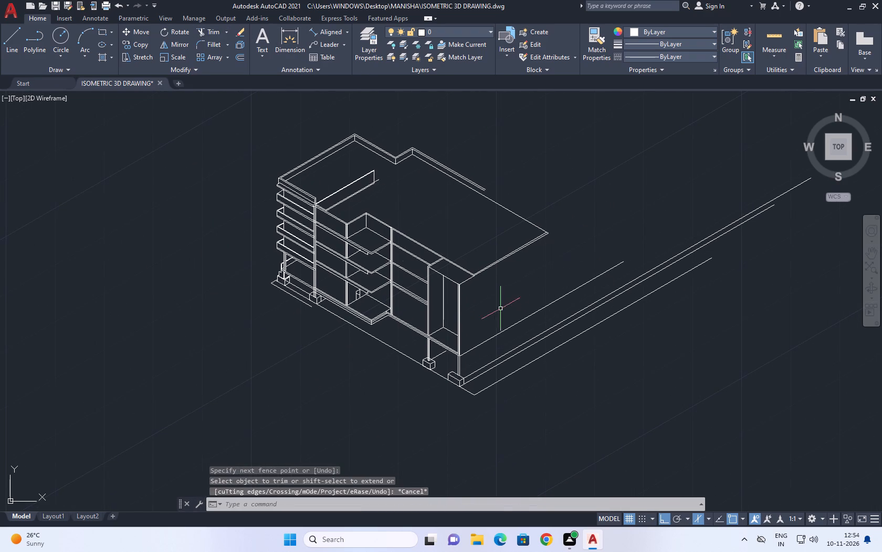
click(15, 41)
scroll(556, 250, up, 2)
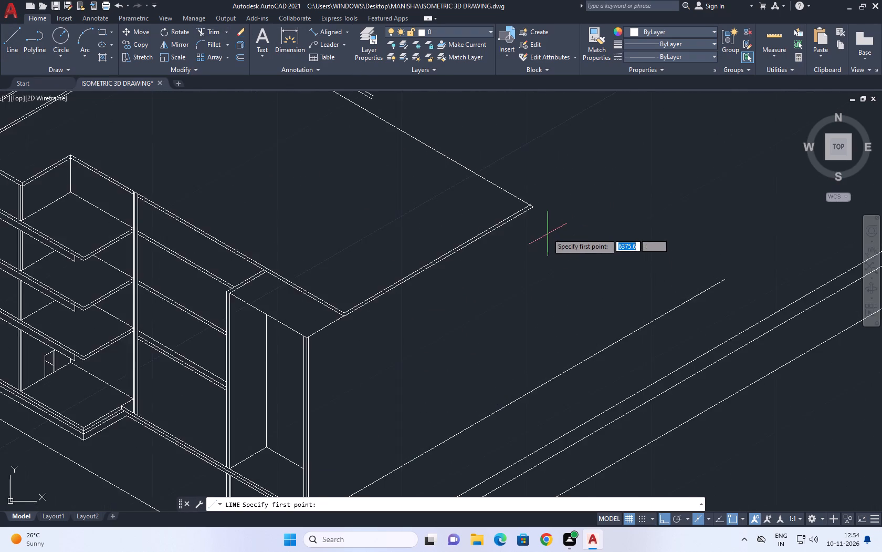
scroll(540, 224, up, 1)
click(530, 197)
scroll(526, 256, down, 3)
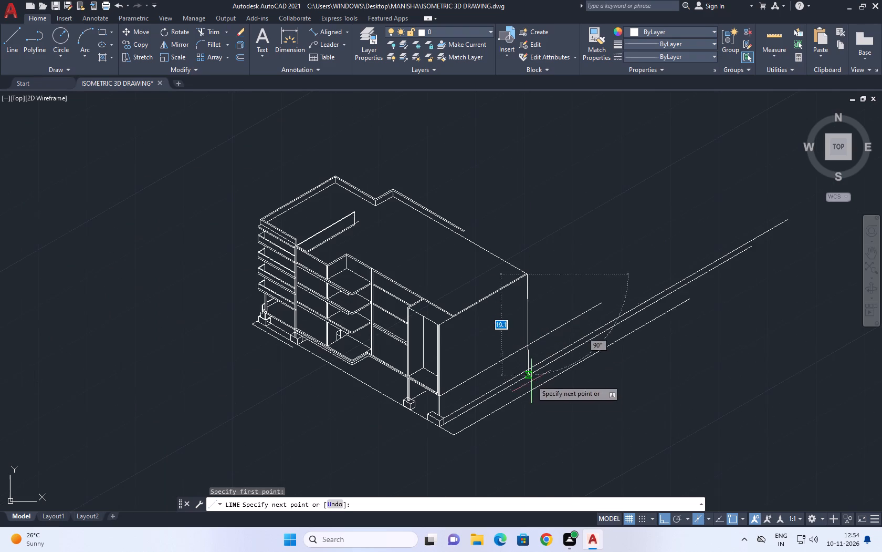
click(537, 441)
right_click(543, 299)
click(582, 320)
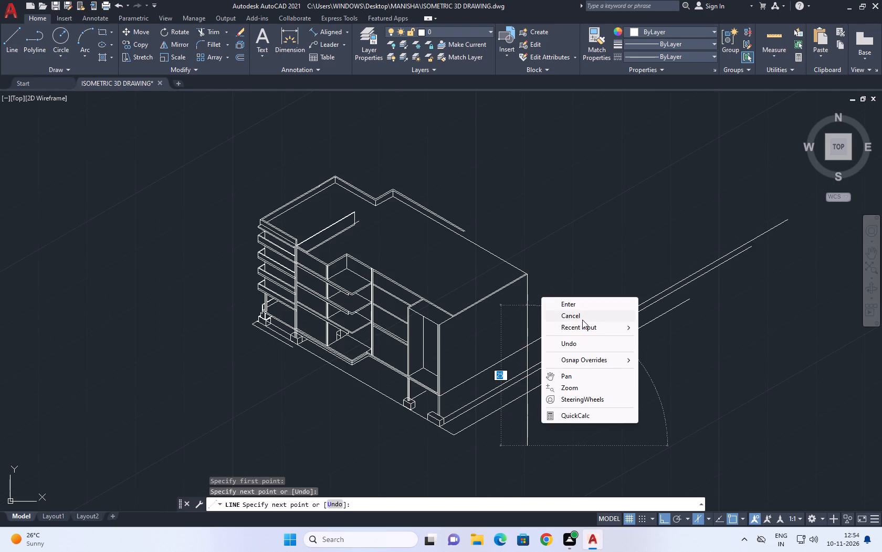
drag(582, 287, 580, 156)
click(548, 170)
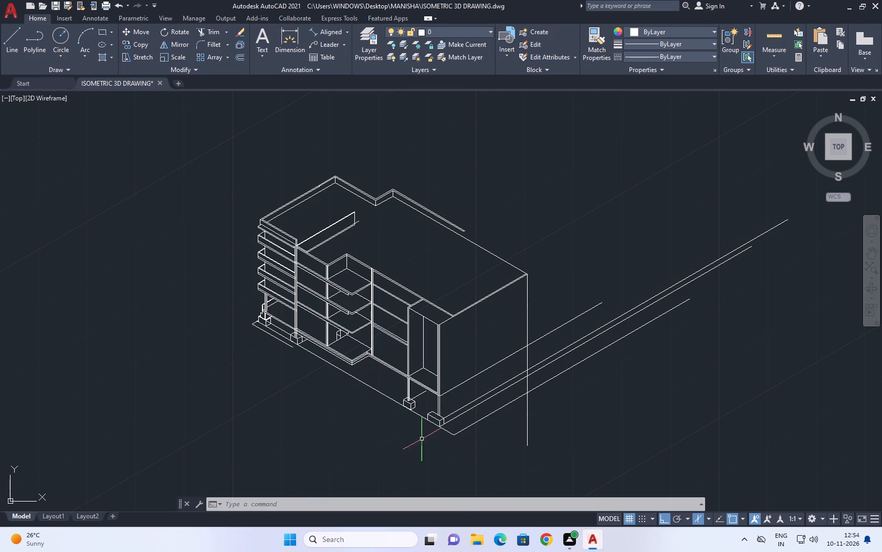
Trim the four 30° side-face and ground lines that run beyond the new far vertical.
middle_drag(503, 367, 521, 345)
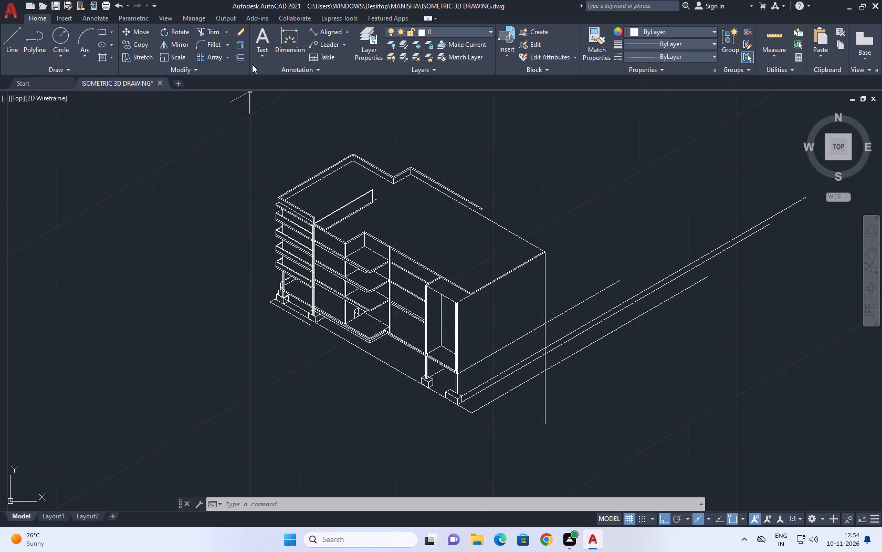
click(205, 26)
drag(587, 230, 588, 241)
click(627, 375)
right_click(606, 271)
click(650, 281)
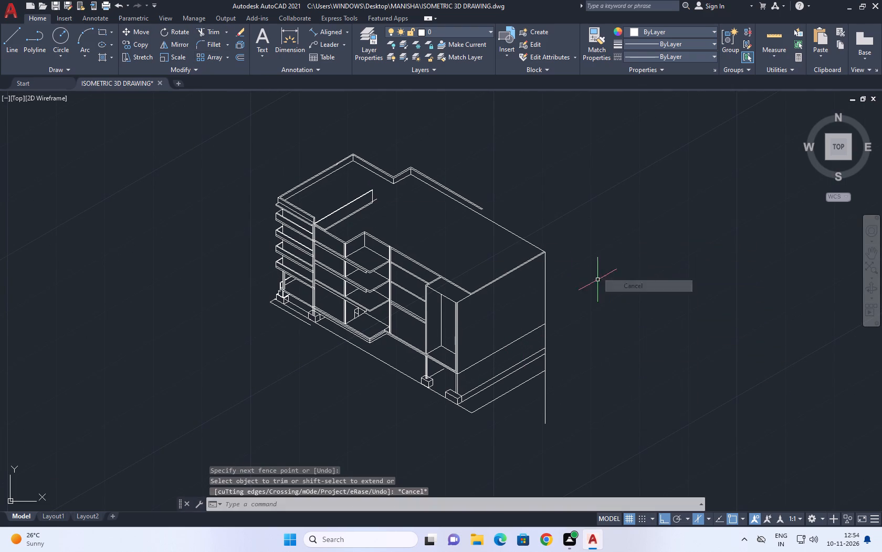
Examine the tall corner bay, its columns and footings, and the adjoining side face.
scroll(484, 313, up, 2)
middle_drag(373, 312, 412, 287)
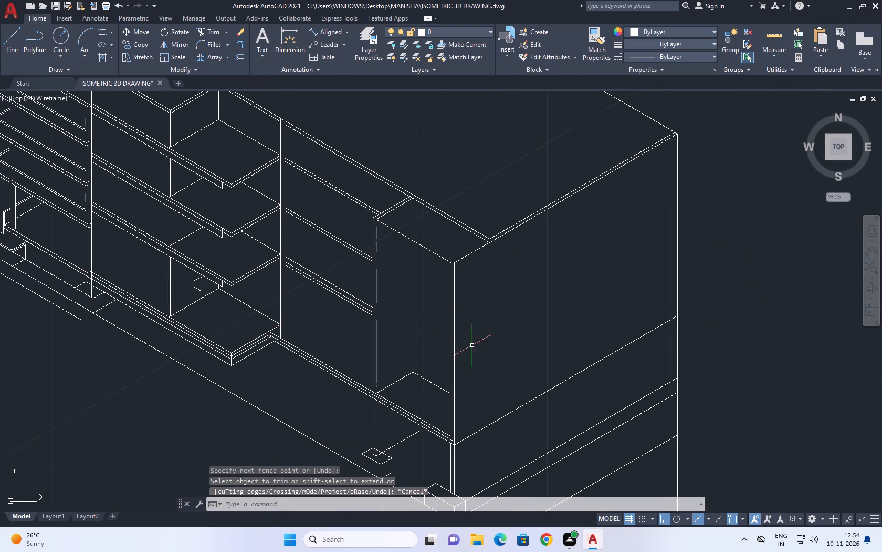
middle_drag(377, 319, 423, 308)
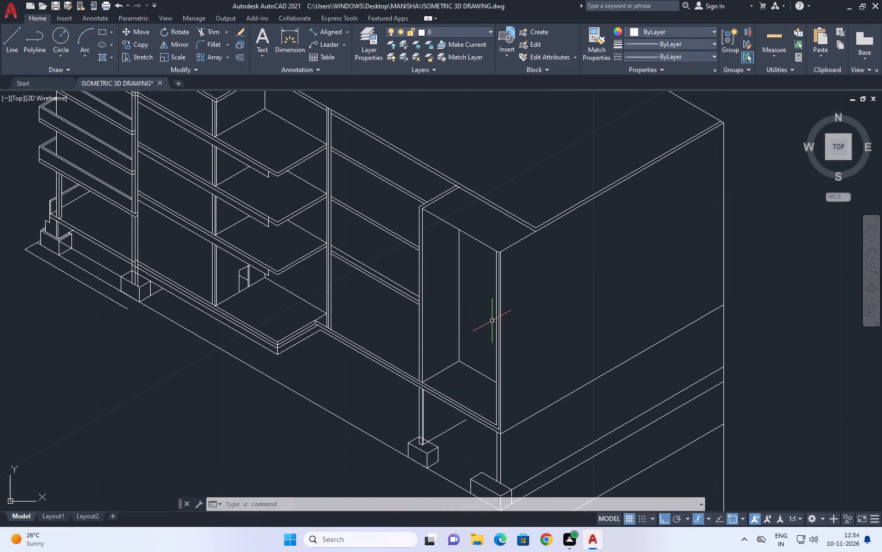
middle_drag(472, 370, 489, 320)
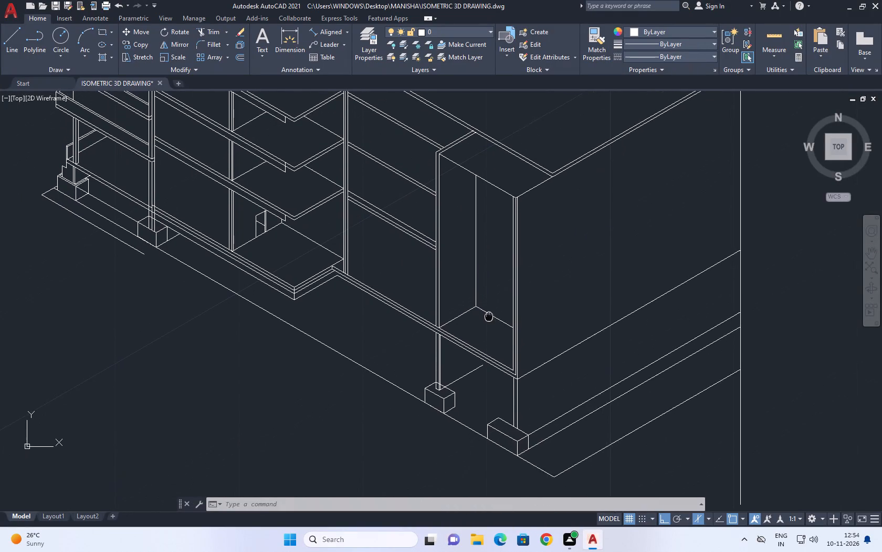
middle_drag(489, 320, 488, 320)
scroll(562, 350, up, 1)
scroll(482, 235, down, 2)
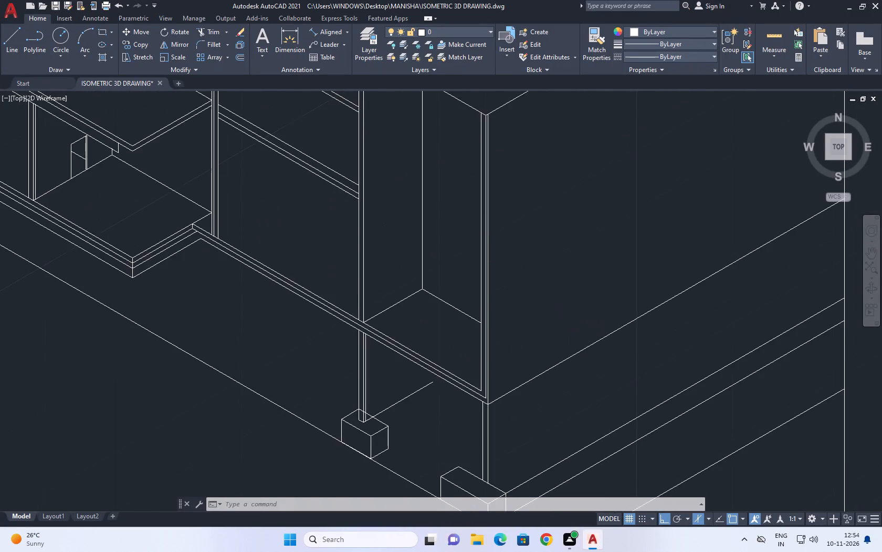
scroll(482, 235, down, 2)
middle_drag(465, 229, 454, 222)
Copy the corner bay's outer vertical edge along the 30° roof line to near the middle of the side face.
scroll(454, 222, up, 1)
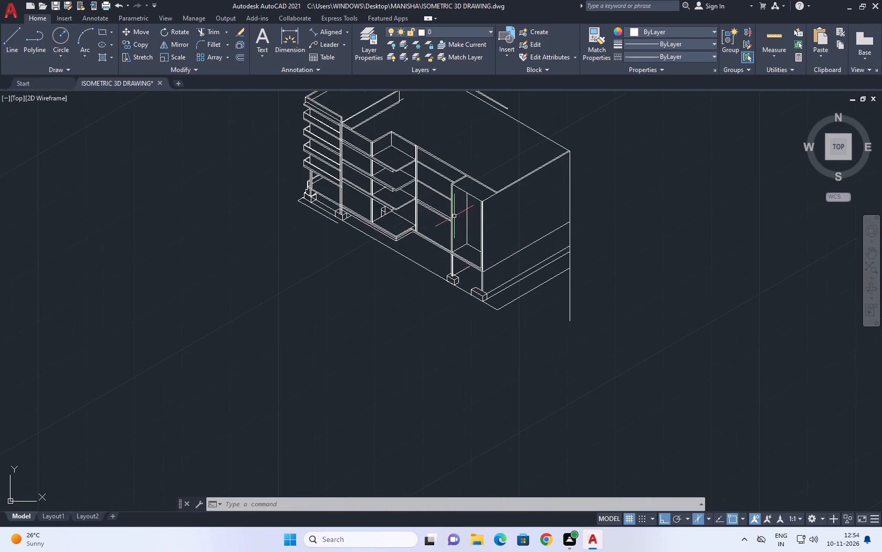
scroll(487, 210, up, 4)
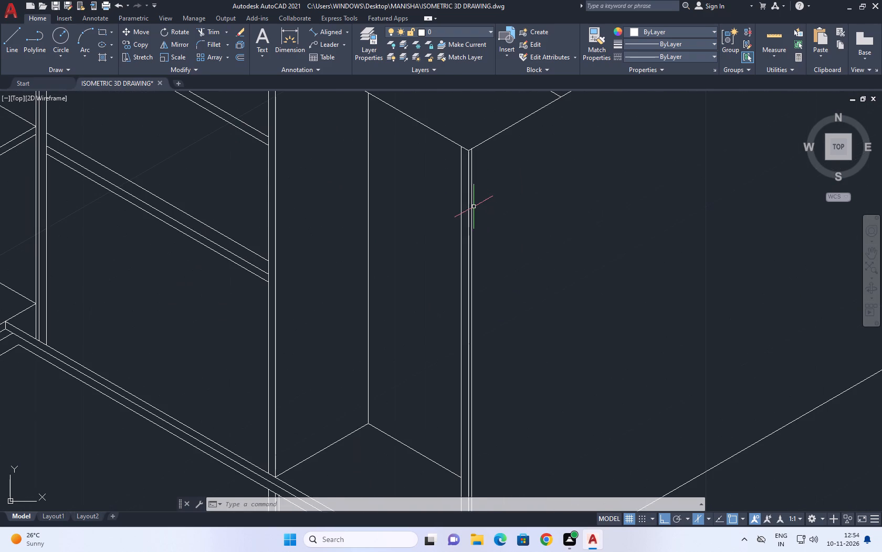
click(471, 207)
middle_drag(577, 172, 483, 265)
click(133, 41)
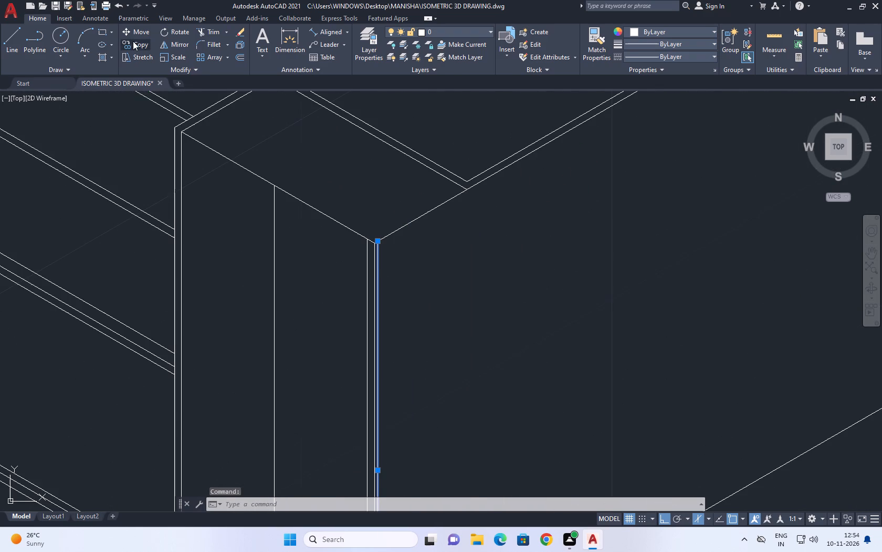
click(379, 237)
scroll(442, 235, down, 2)
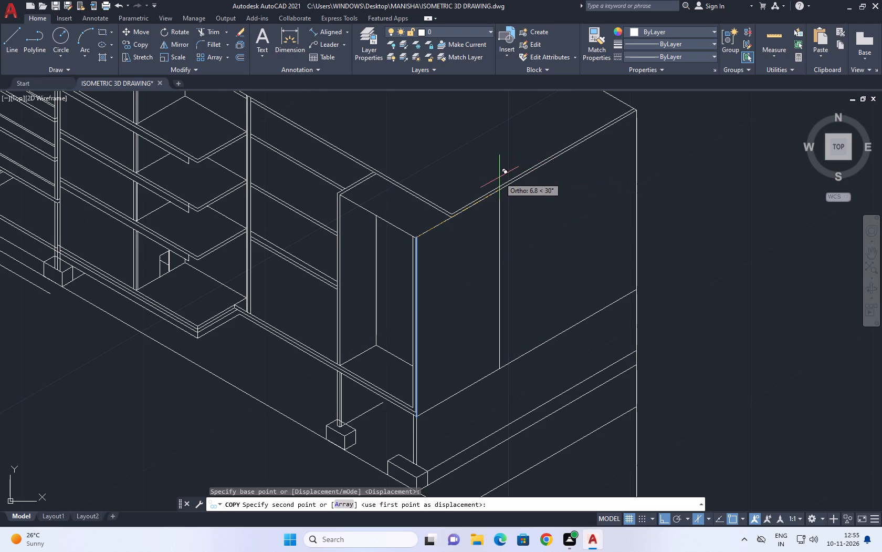
scroll(499, 178, down, 2)
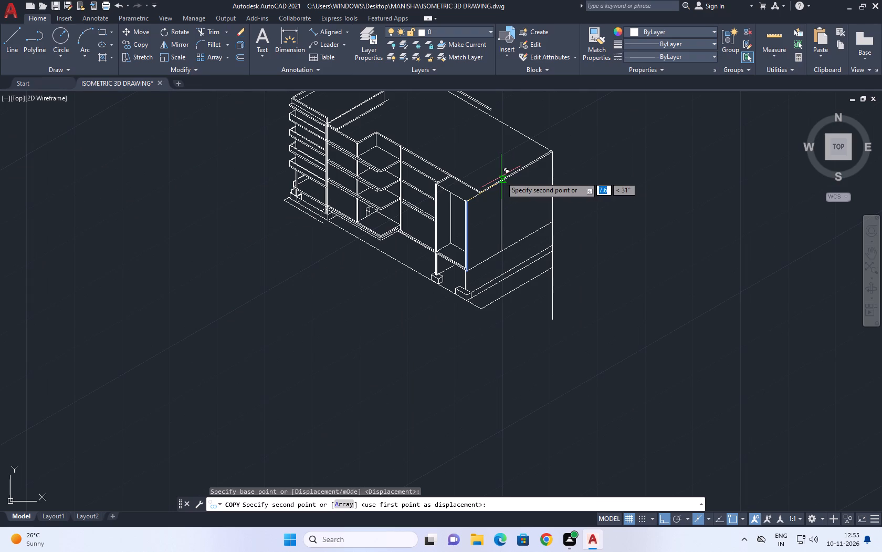
click(506, 177)
right_click(578, 160)
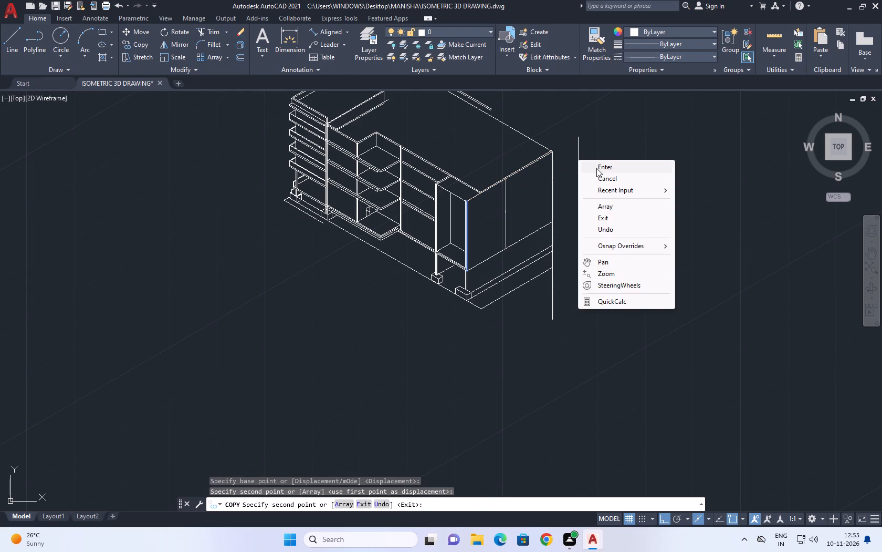
click(596, 168)
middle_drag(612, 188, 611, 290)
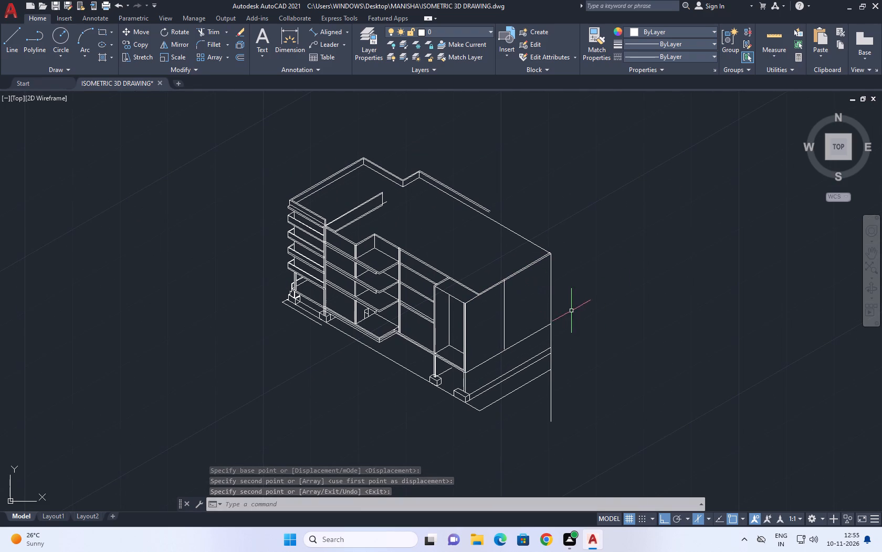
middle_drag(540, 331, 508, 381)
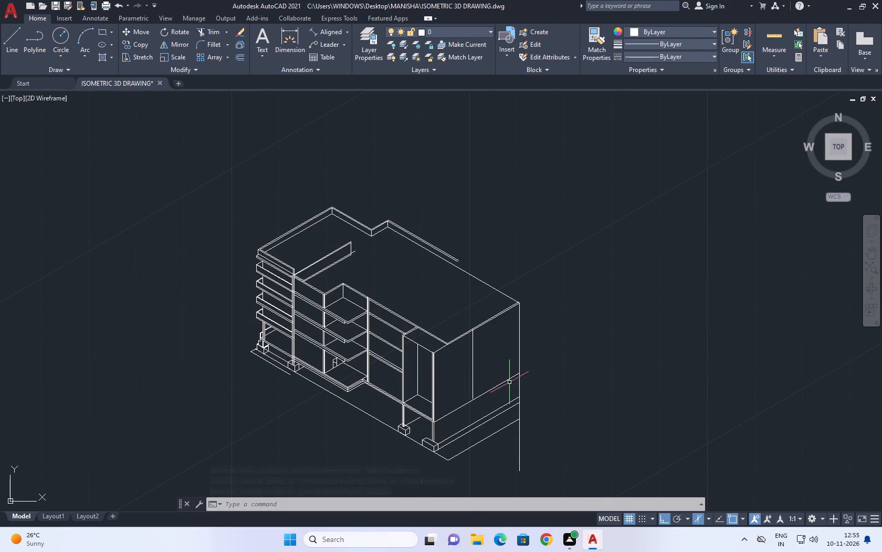
Draw a 3-unit line outwards at 30° from the far roof corner, followed by a 3-unit segment sloping down at 330°.
middle_drag(527, 269, 521, 327)
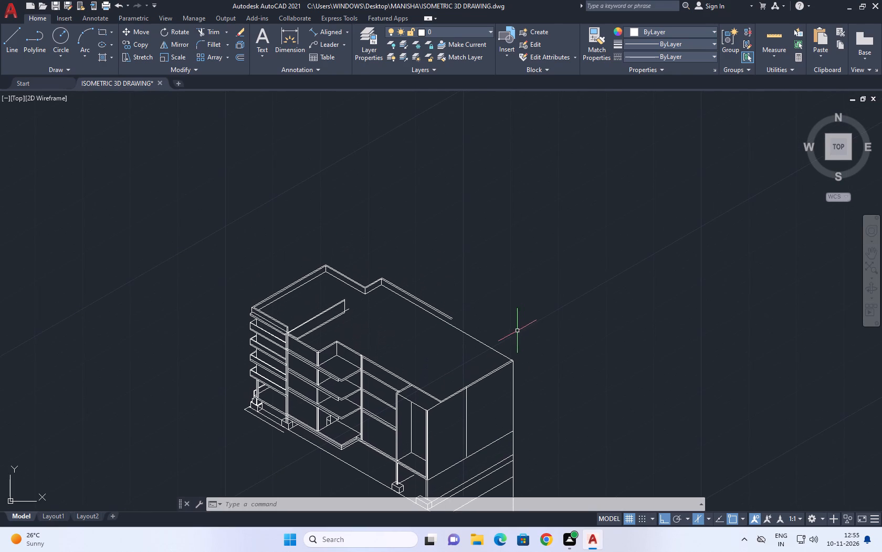
middle_drag(539, 325, 502, 292)
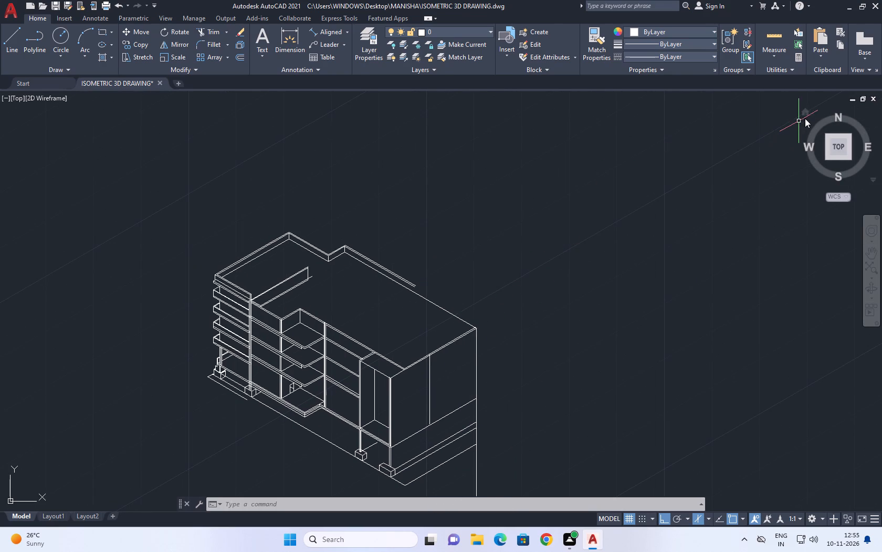
scroll(806, 112, up, 1)
middle_drag(36, 283, 363, 190)
scroll(199, 212, down, 1)
scroll(343, 178, up, 1)
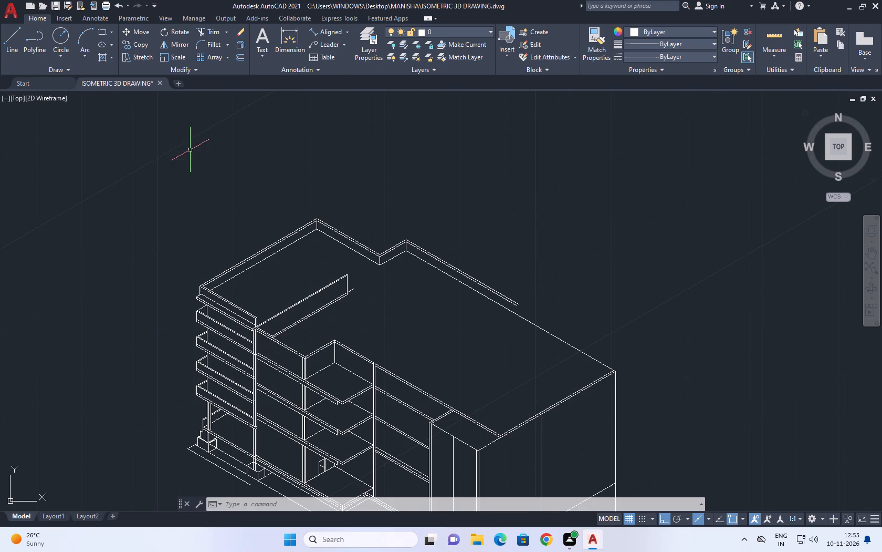
click(6, 54)
scroll(613, 370, up, 2)
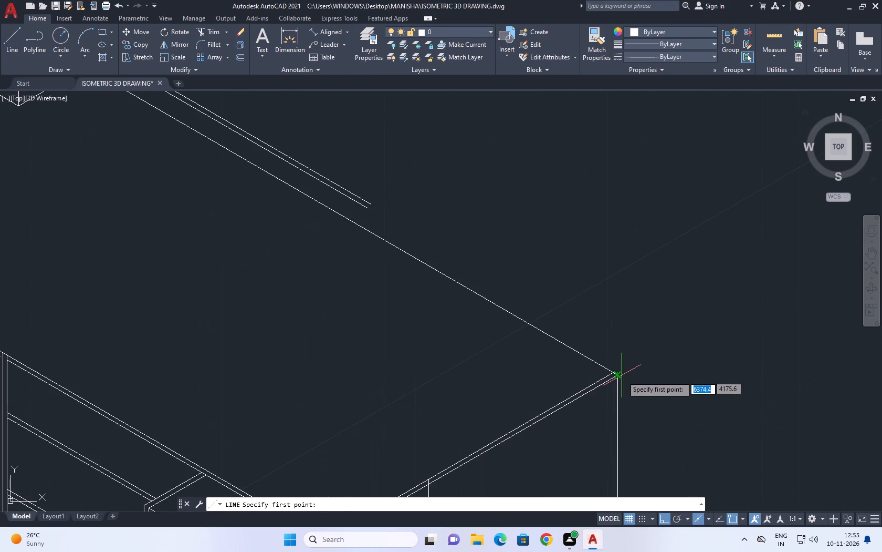
click(621, 377)
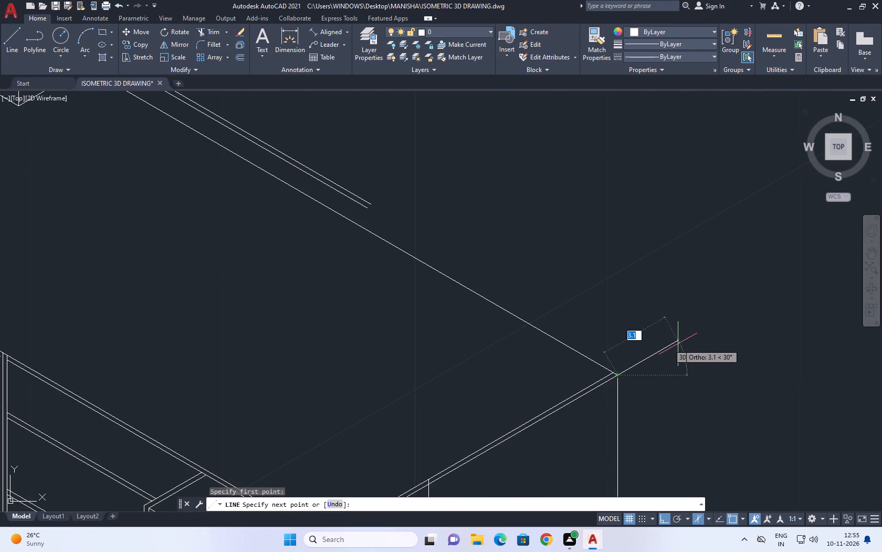
scroll(678, 343, down, 2)
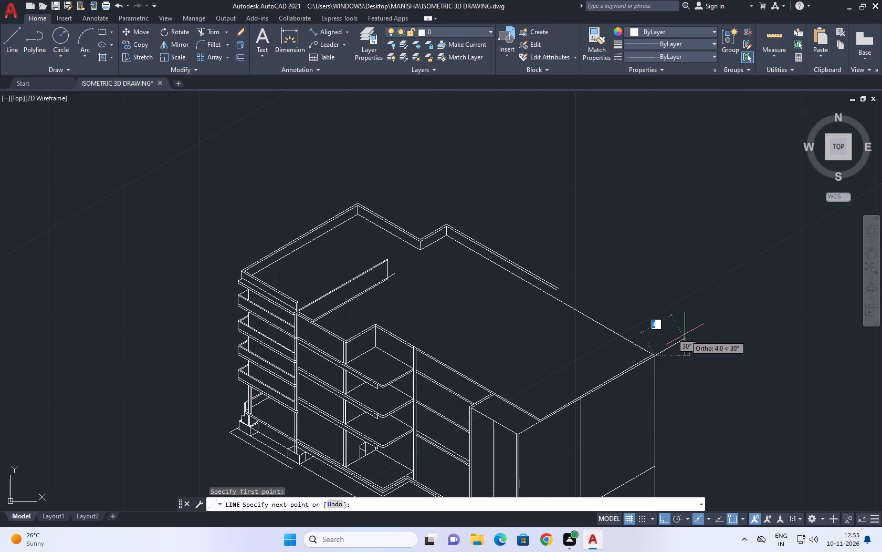
key(3)
key(Return)
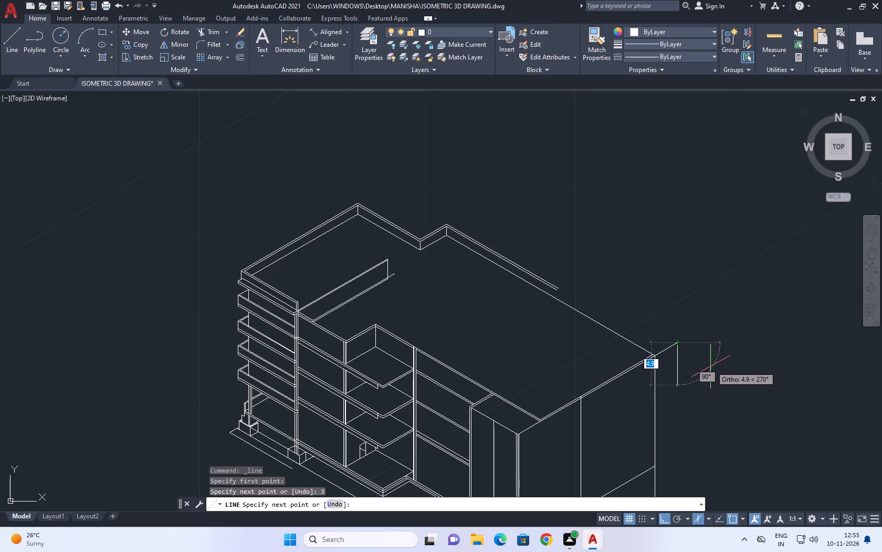
key(F5)
key(3)
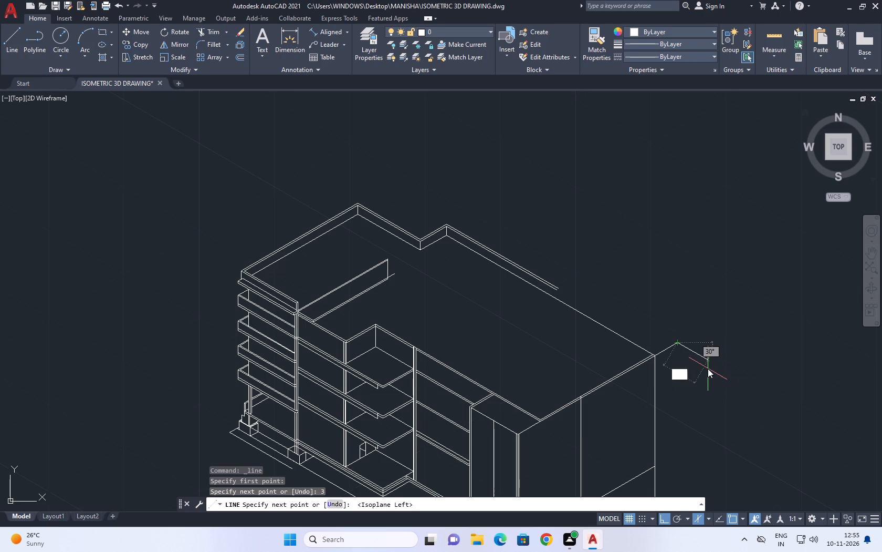
key(Return)
key(space)
Start a line at the near roof corner's lower edge intersection and run it 2 units outwards at 330°.
middle_drag(677, 344, 666, 349)
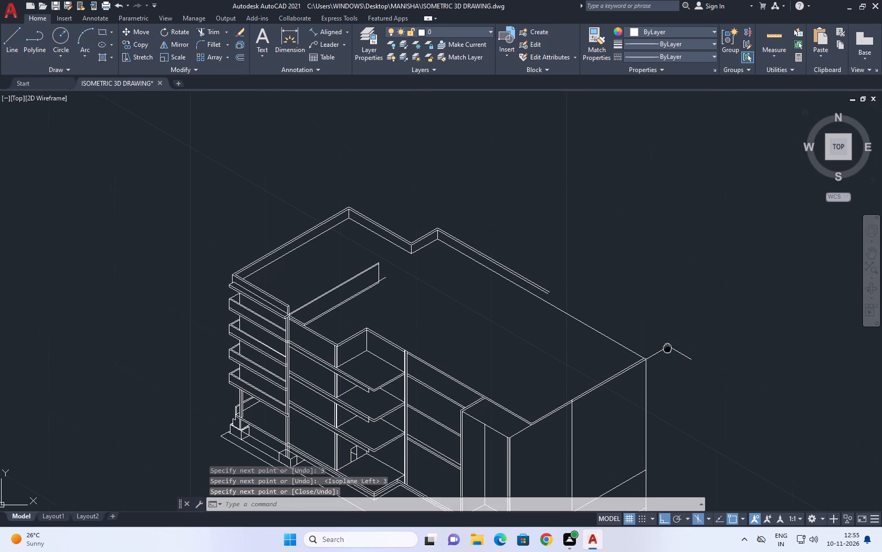
middle_drag(666, 349, 544, 329)
middle_drag(453, 404, 572, 330)
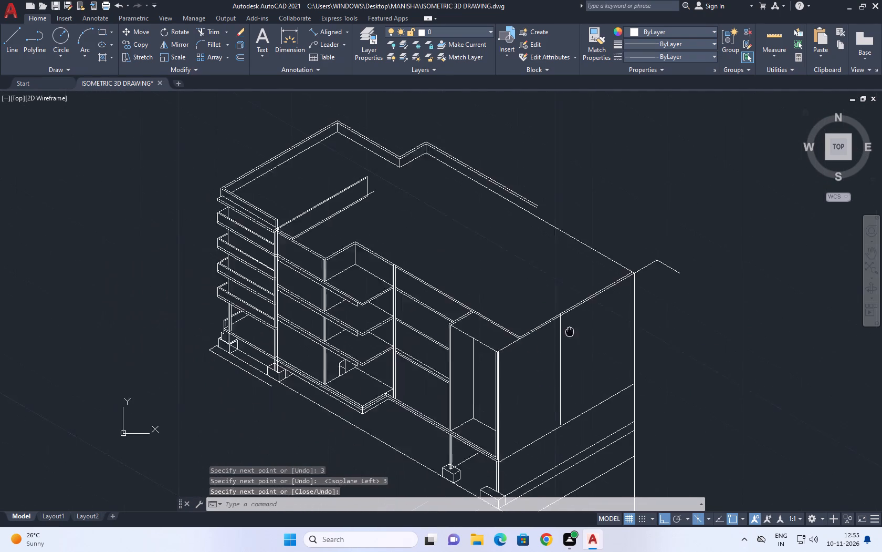
middle_drag(572, 330, 584, 320)
key(l)
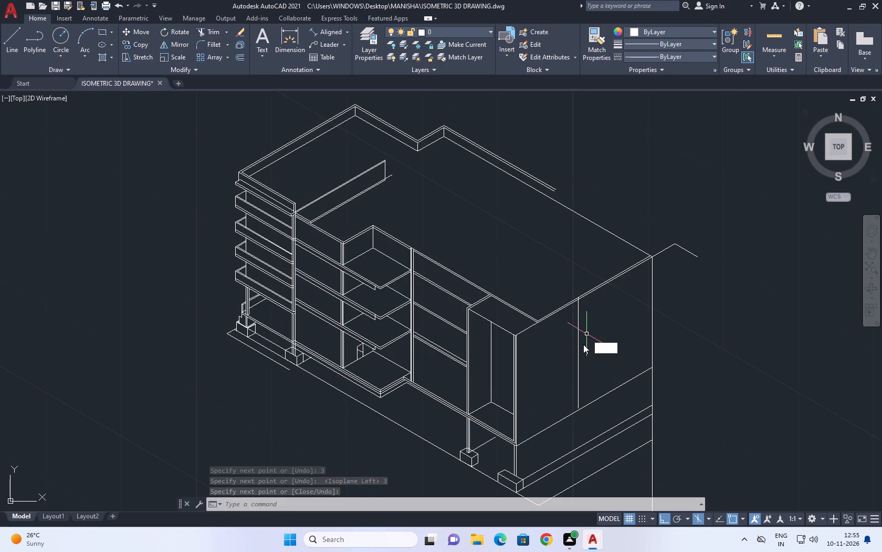
key(space)
scroll(544, 324, up, 1)
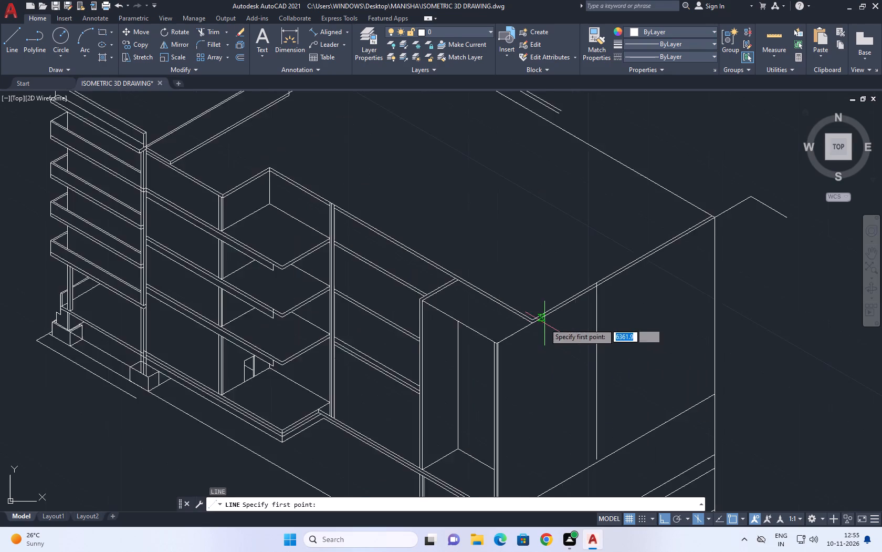
scroll(544, 323, up, 2)
middle_drag(548, 362, 567, 389)
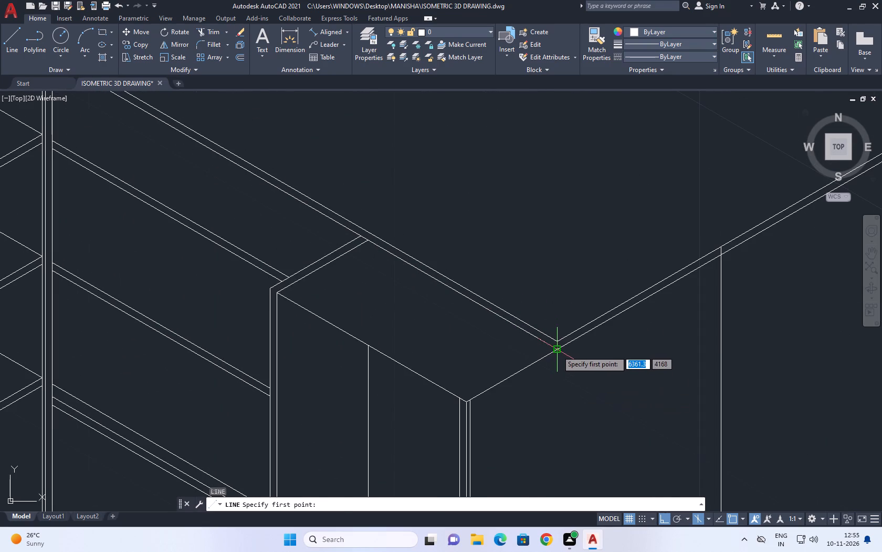
click(557, 351)
scroll(602, 378, down, 1)
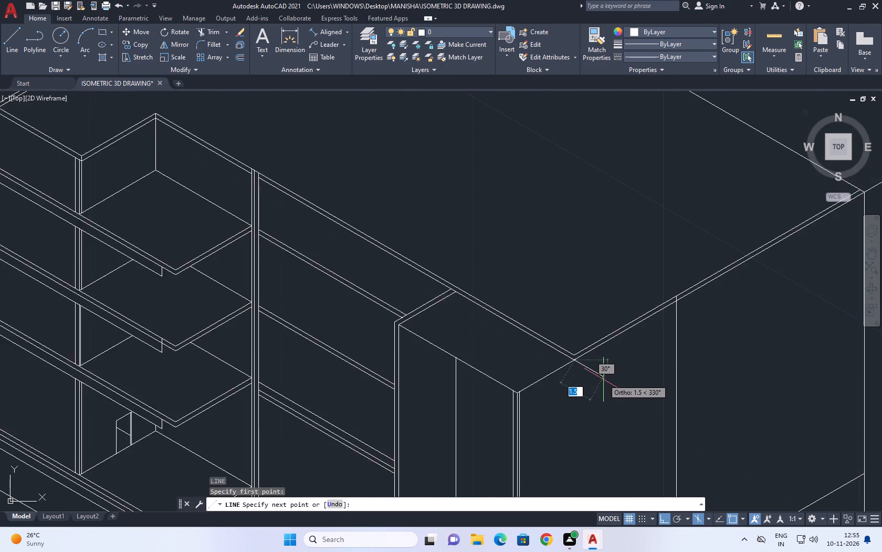
scroll(604, 380, down, 2)
key(2)
key(Return)
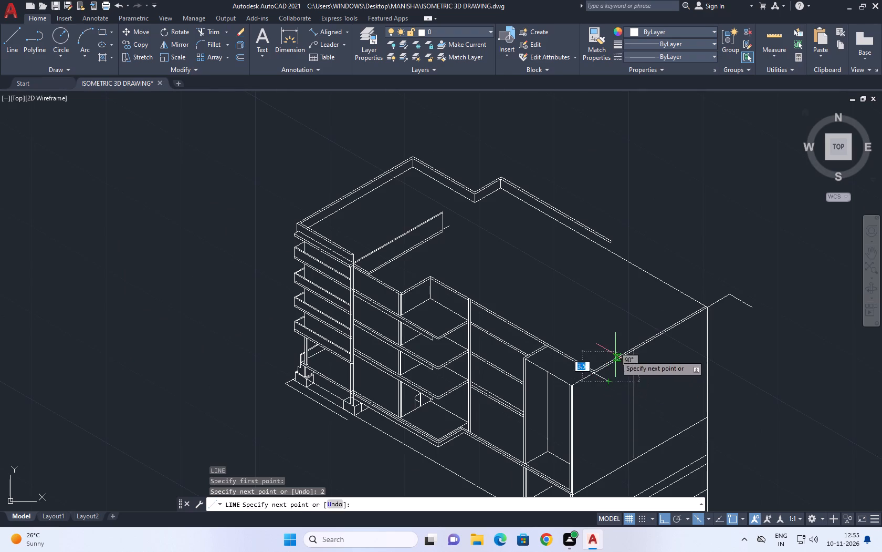
Continue the line 0.226 units vertically up and back parallel to the roof's upper corner, forming a thin projecting band.
scroll(615, 352, up, 1)
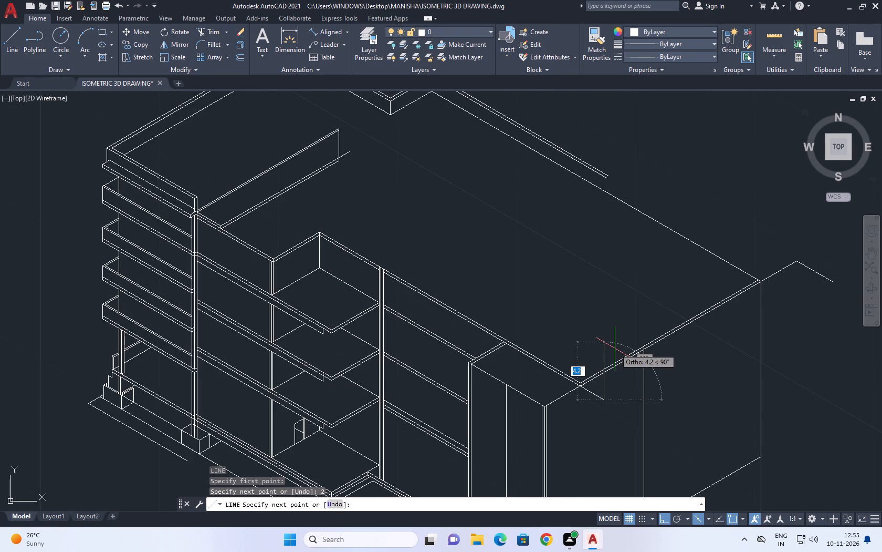
scroll(600, 385, up, 2)
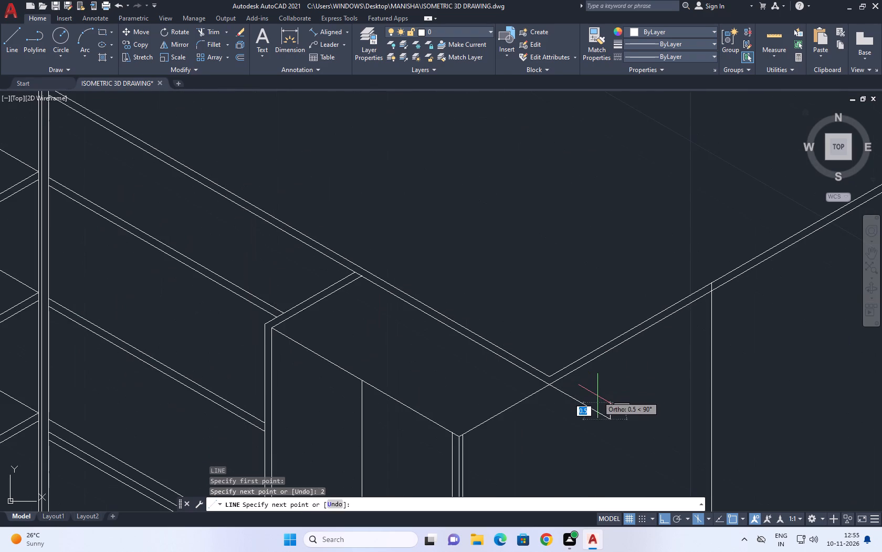
scroll(597, 396, up, 1)
key(0)
key(period)
key(2)
key(2)
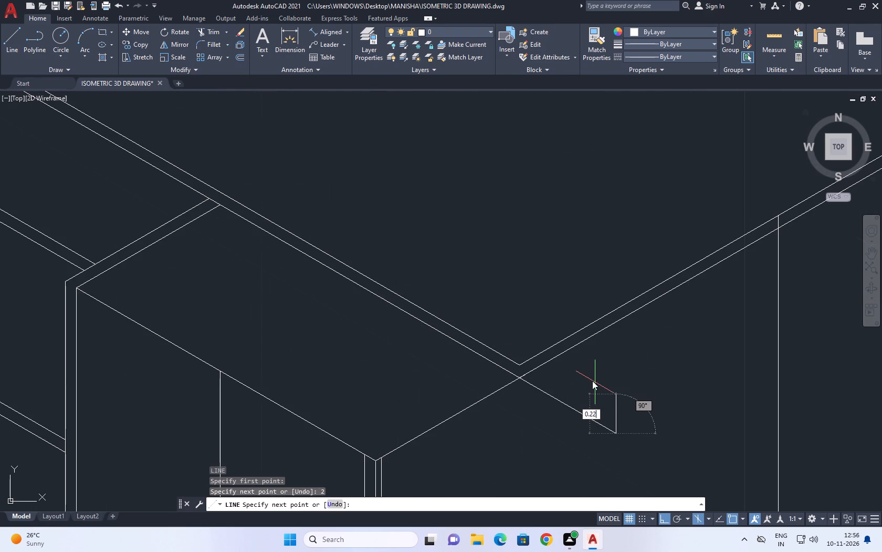
key(6)
key(Return)
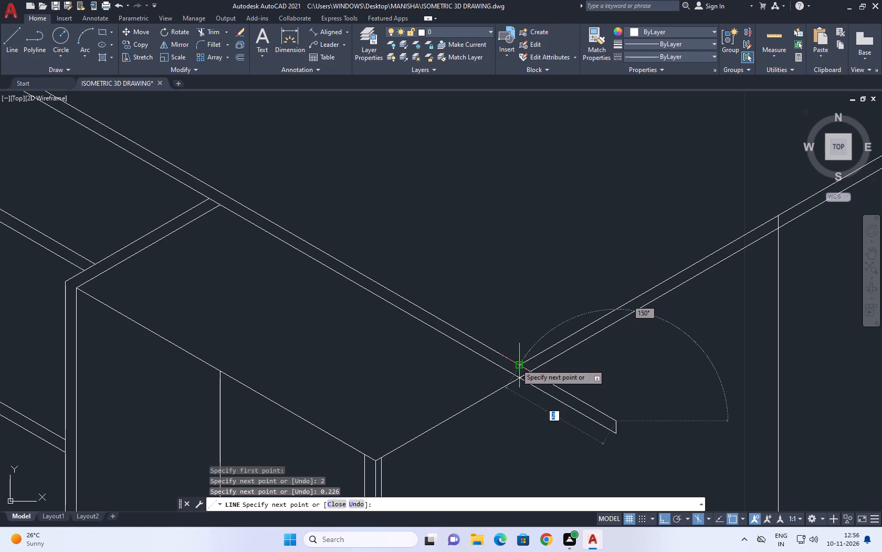
click(516, 364)
key(space)
Trim the part of the lower 30° roof edge that crosses the projecting band at the near roof corner.
scroll(569, 308, down, 1)
middle_drag(606, 309, 585, 309)
scroll(522, 366, up, 1)
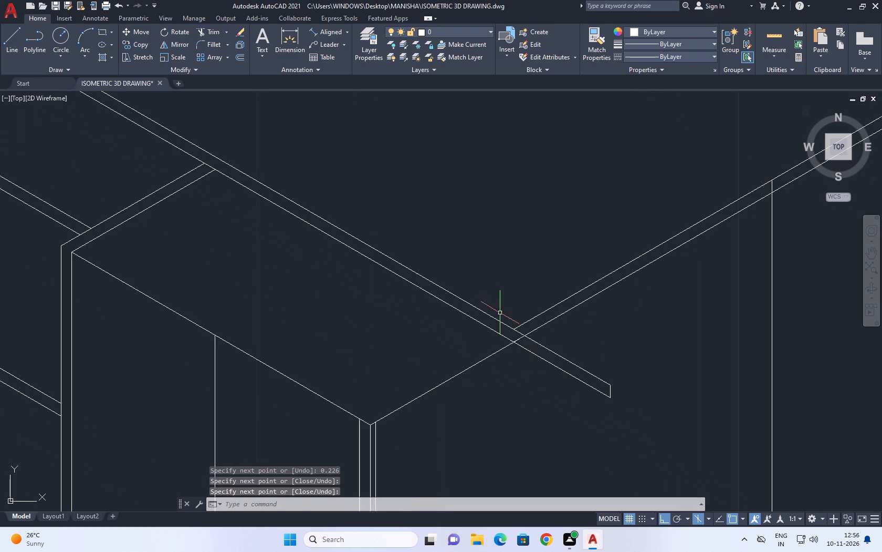
click(498, 309)
drag(555, 368, 555, 374)
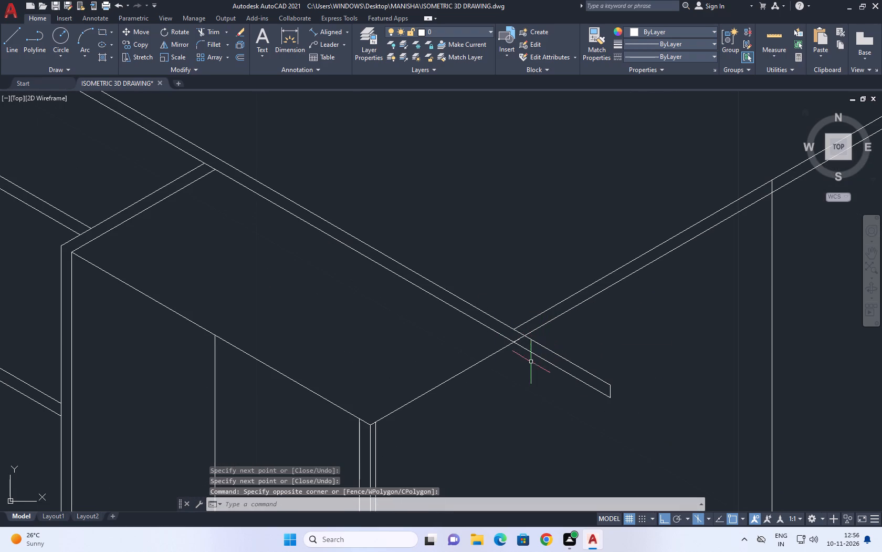
click(210, 26)
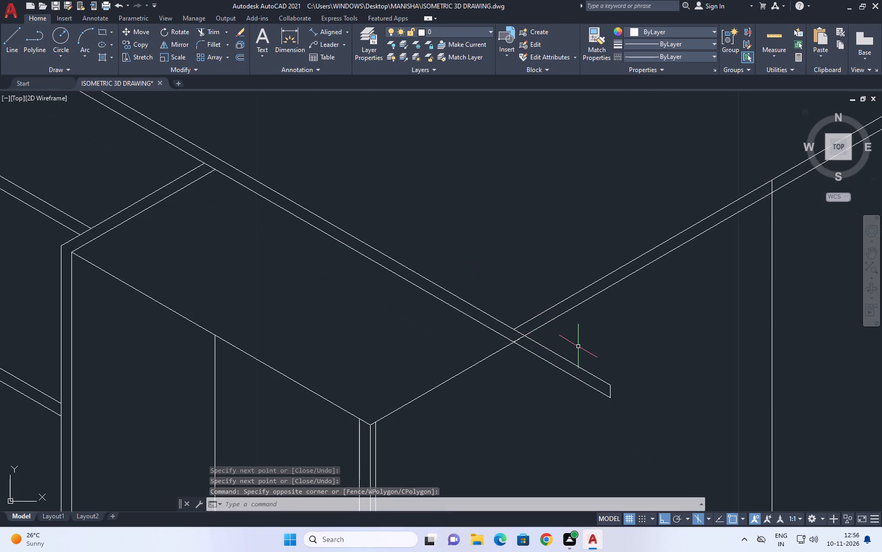
scroll(502, 338, up, 1)
click(213, 30)
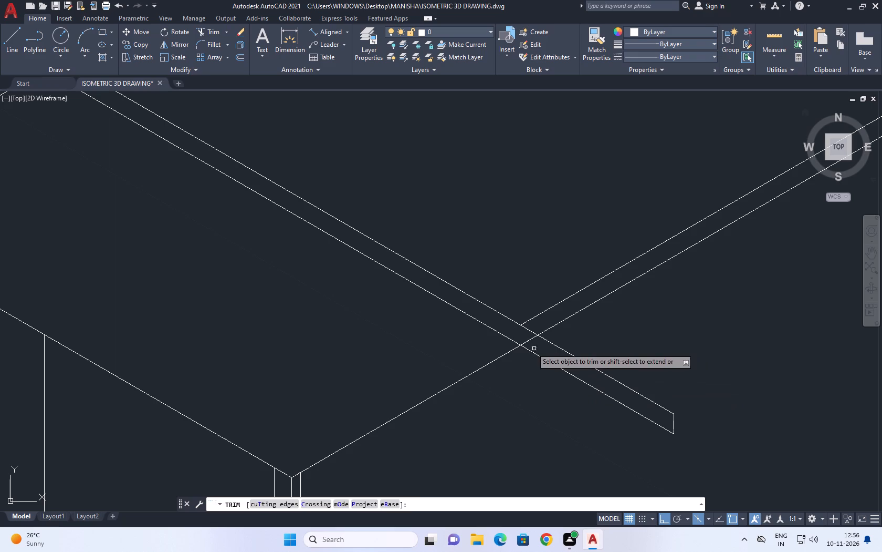
click(522, 335)
click(544, 345)
right_click(621, 335)
click(590, 325)
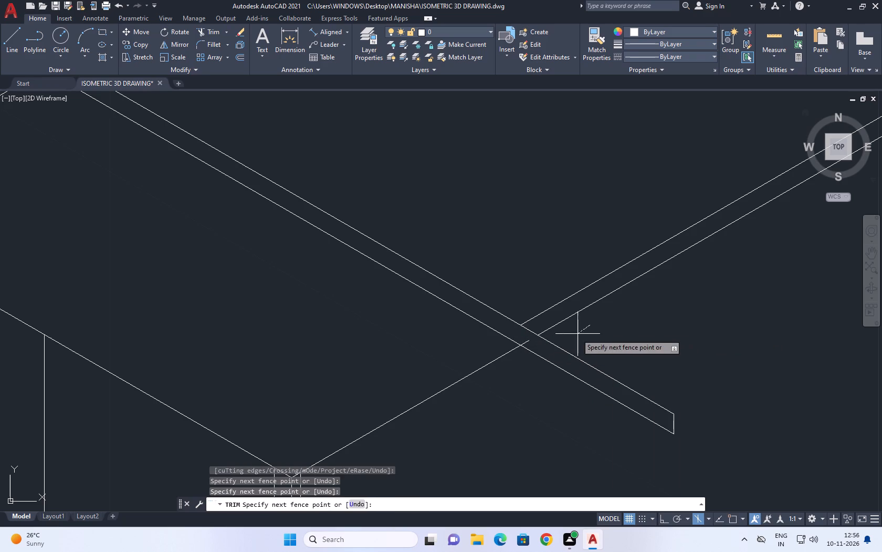
click(574, 334)
scroll(522, 341, up, 2)
click(523, 342)
click(538, 351)
right_click(518, 330)
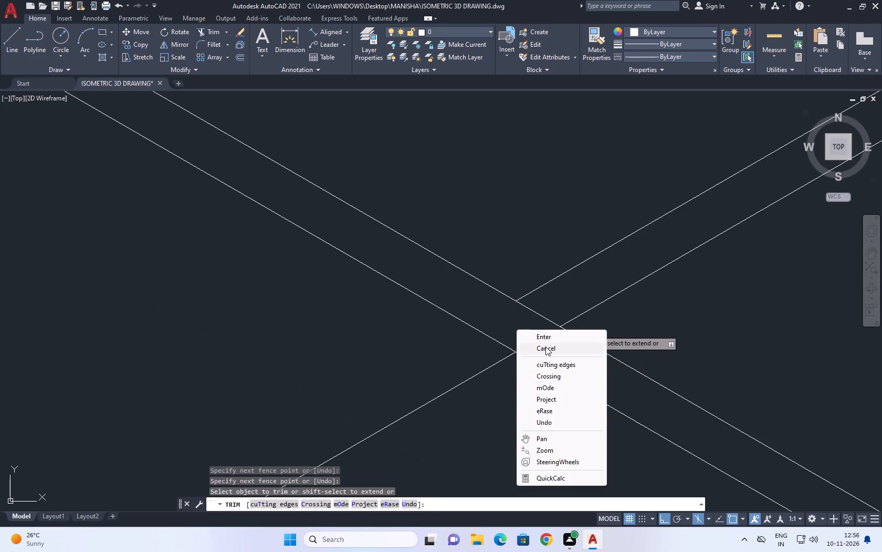
click(546, 347)
Examine the new projecting band, the far roof corner lines and the building as a whole.
scroll(530, 340, down, 5)
middle_drag(613, 309, 536, 323)
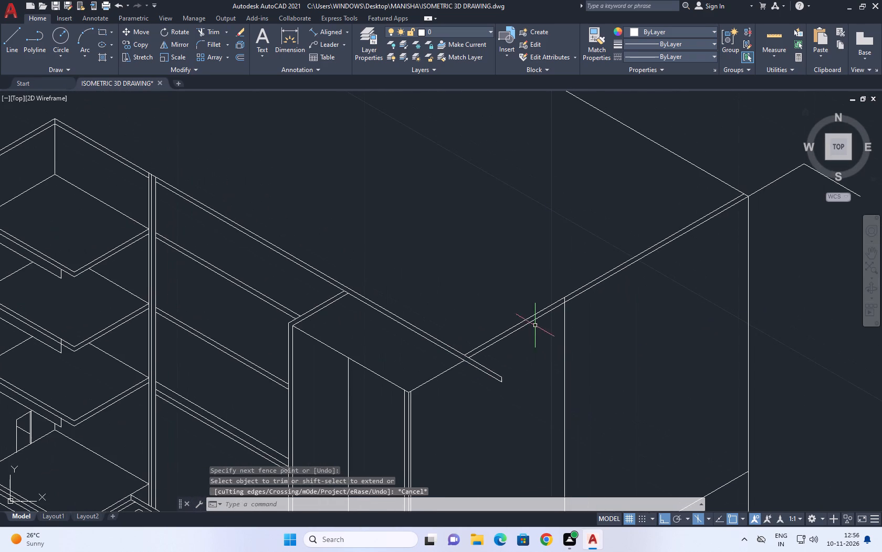
middle_drag(657, 354, 647, 350)
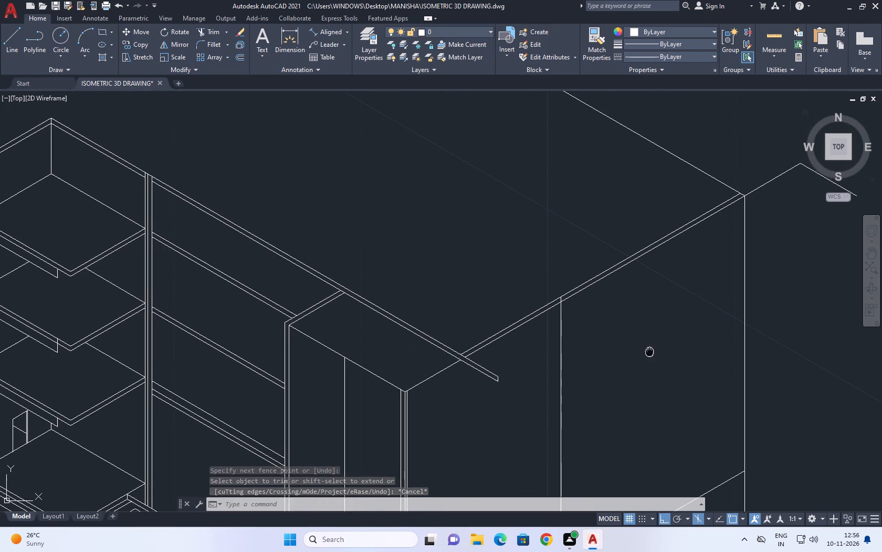
middle_drag(647, 350, 640, 350)
scroll(635, 347, down, 1)
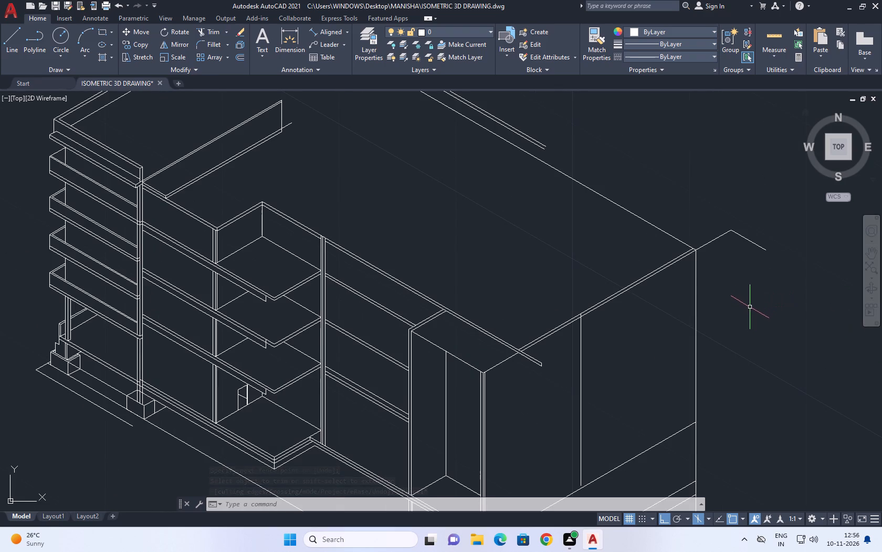
scroll(687, 290, down, 1)
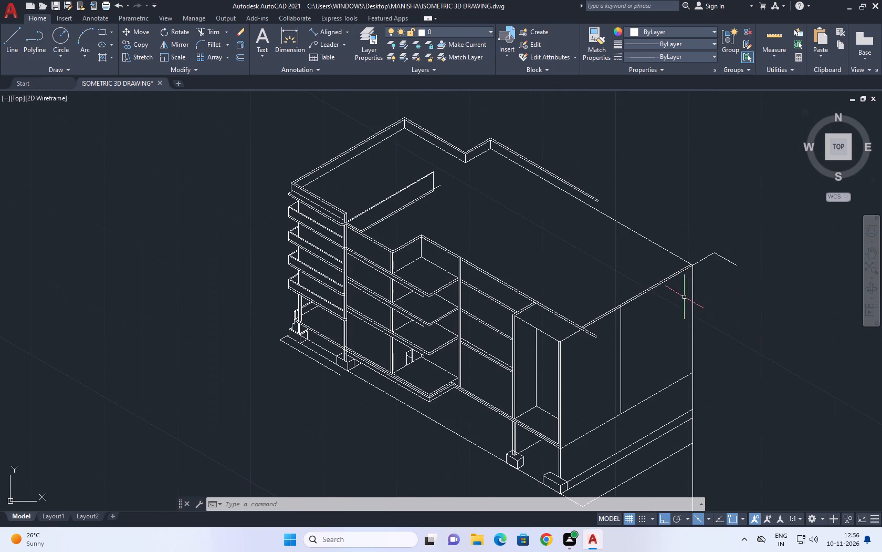
middle_drag(684, 297, 688, 306)
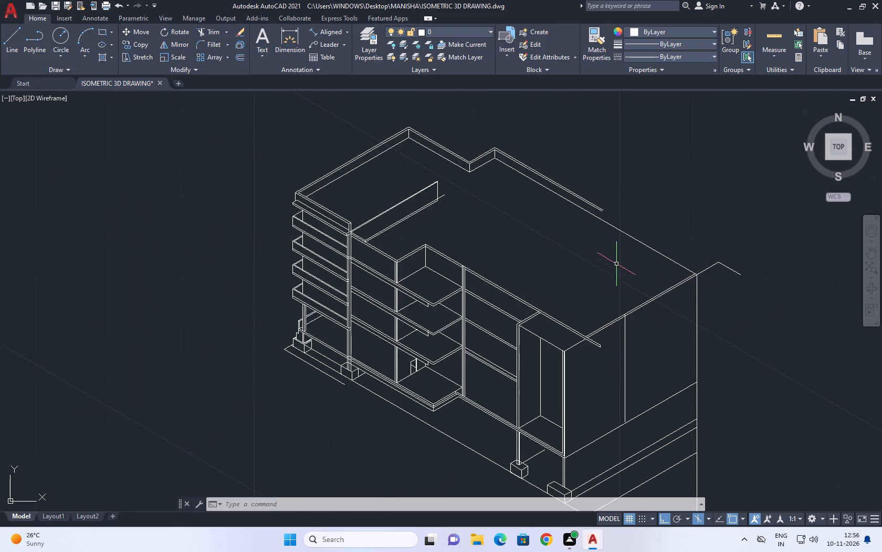
middle_drag(610, 244, 606, 275)
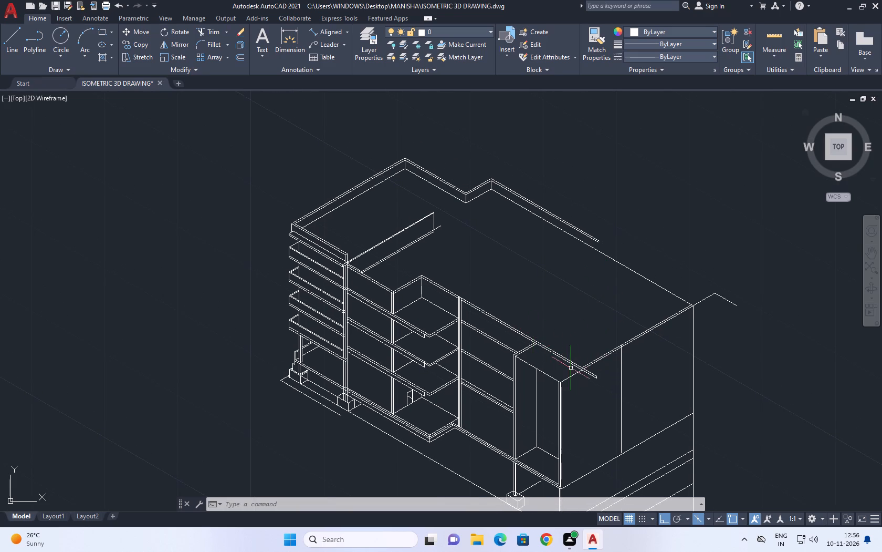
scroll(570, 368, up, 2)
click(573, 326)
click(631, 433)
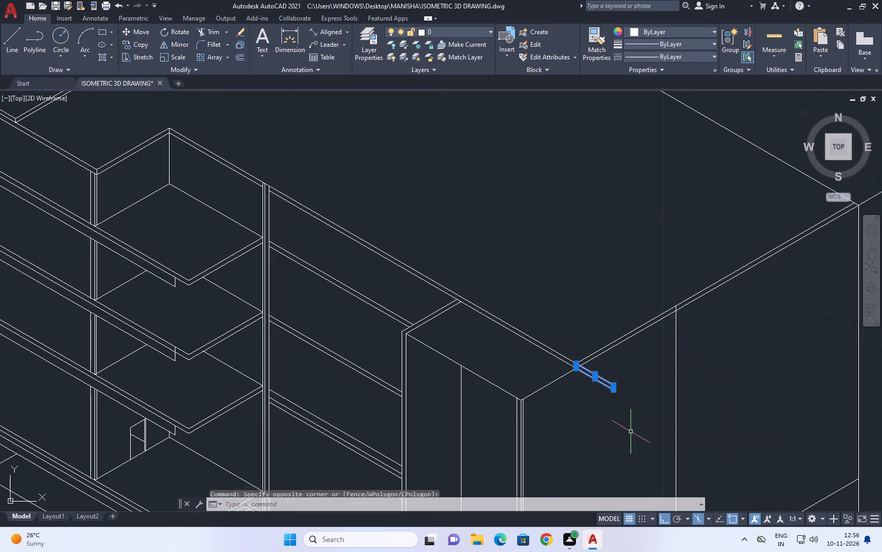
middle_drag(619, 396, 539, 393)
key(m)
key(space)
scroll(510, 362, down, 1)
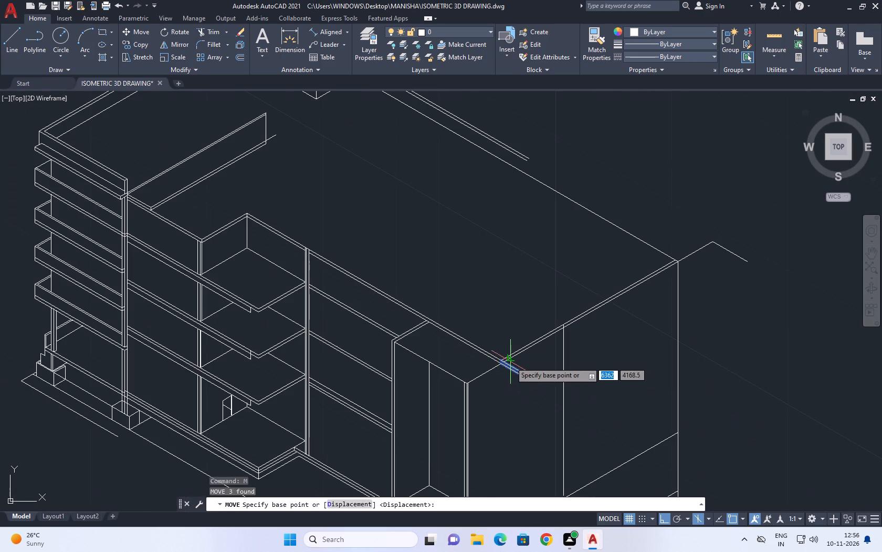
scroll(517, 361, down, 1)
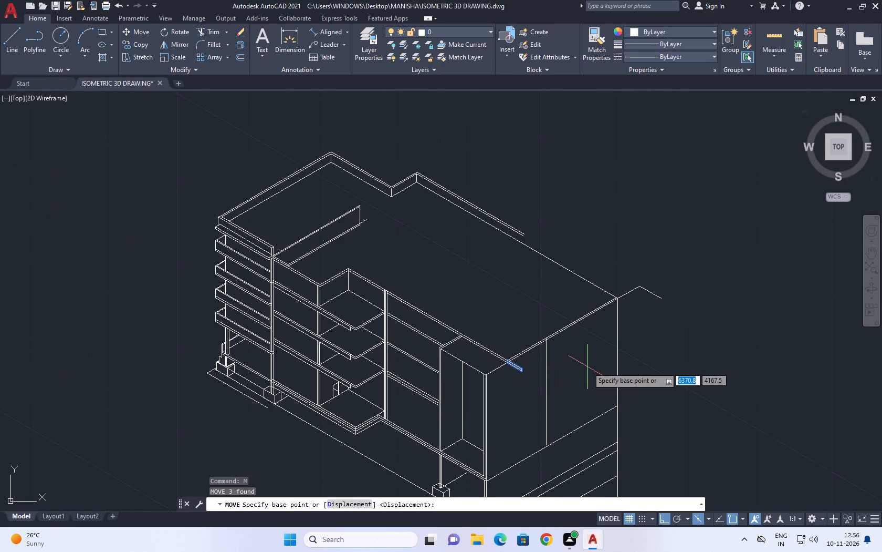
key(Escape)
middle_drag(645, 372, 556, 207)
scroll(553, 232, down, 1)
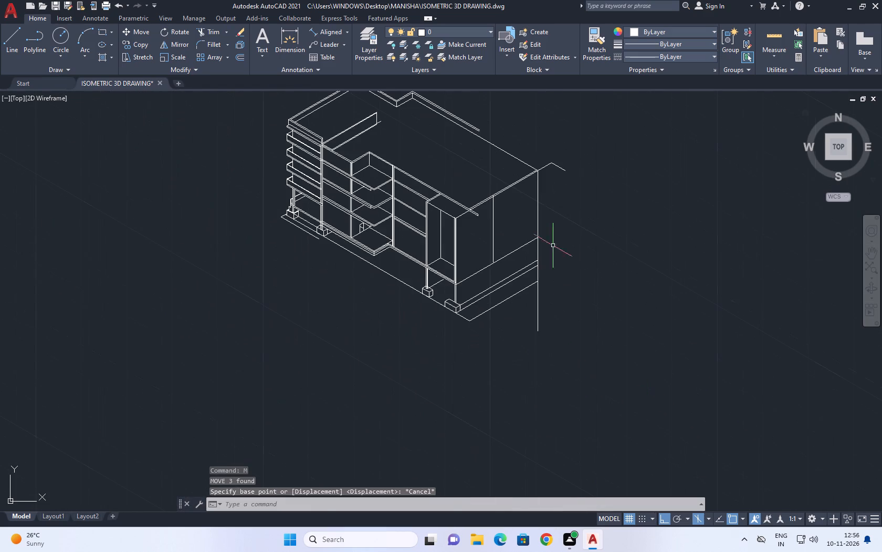
Move the three parapet lines starting at the far roof corner 3 units outwards at 30° on the top isoplane.
scroll(553, 278, down, 1)
scroll(524, 240, up, 1)
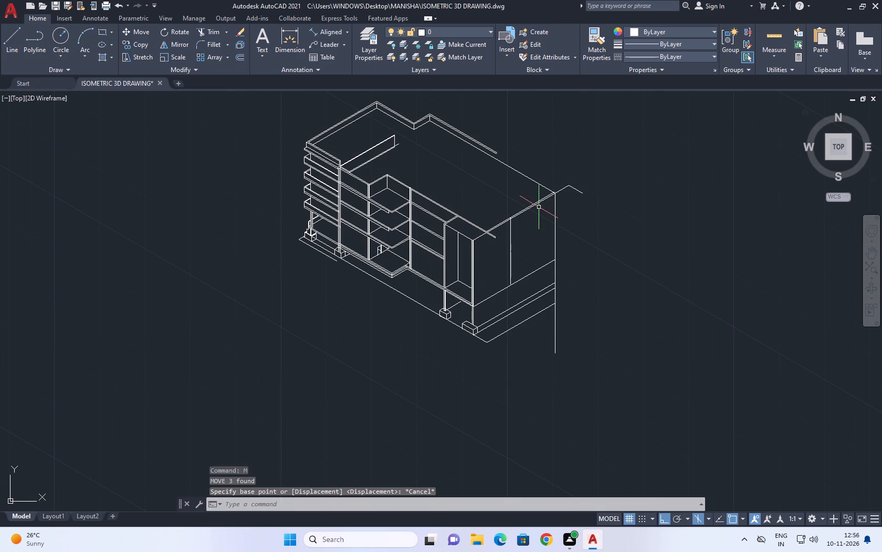
scroll(479, 166, up, 1)
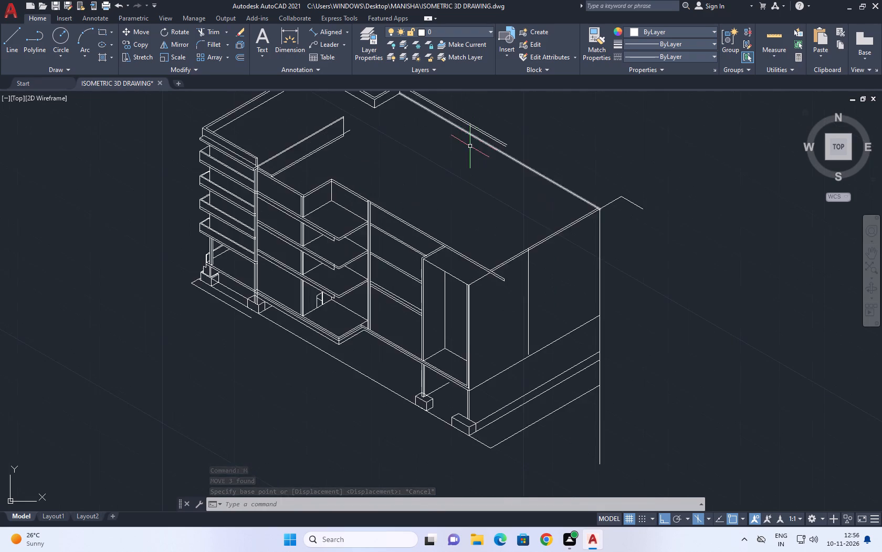
scroll(470, 145, up, 1)
middle_drag(535, 156, 445, 320)
scroll(395, 300, down, 1)
drag(312, 211, 312, 209)
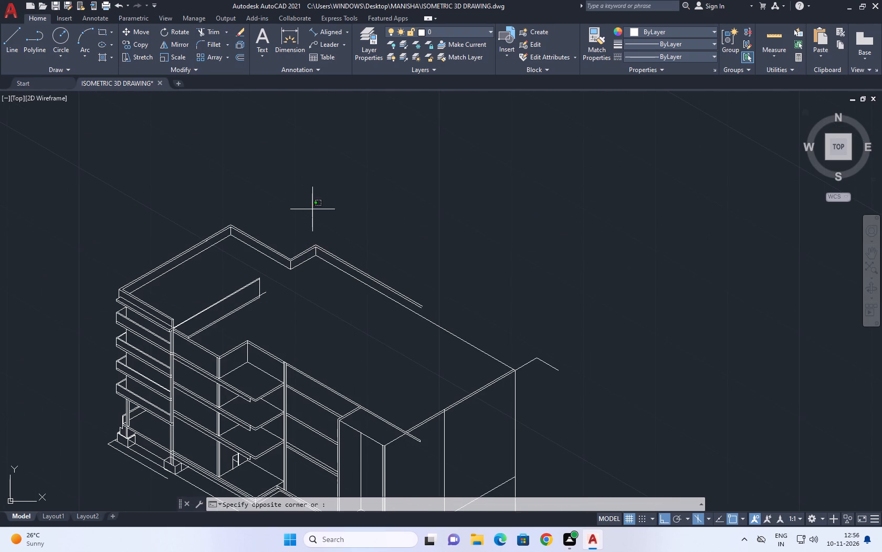
drag(312, 209, 321, 219)
click(470, 346)
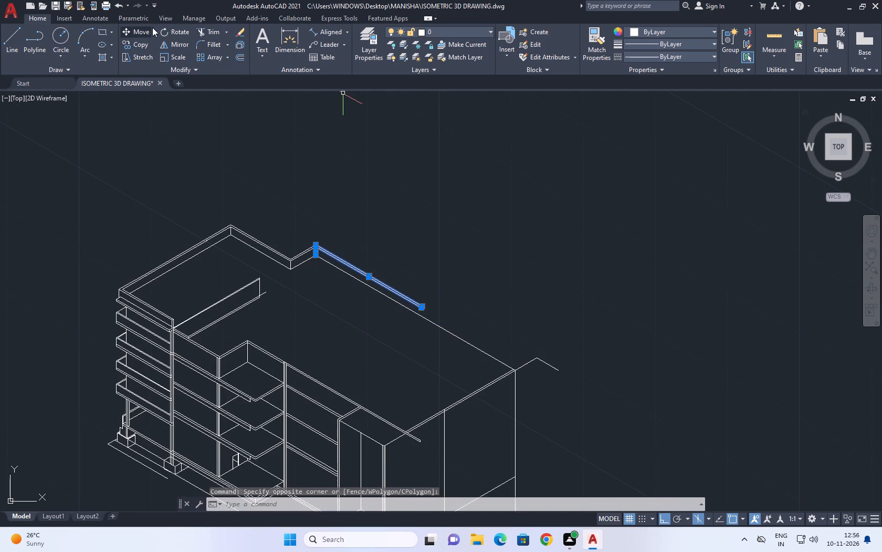
click(140, 28)
click(398, 236)
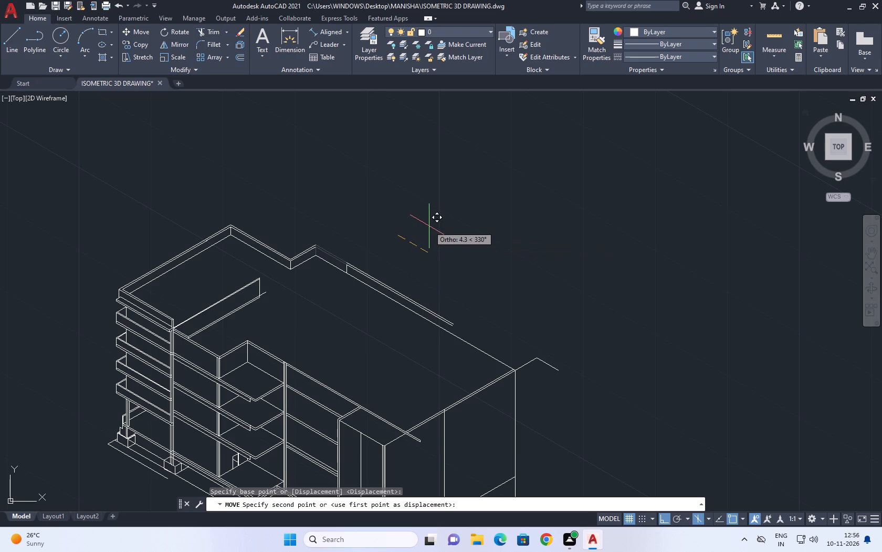
key(F5)
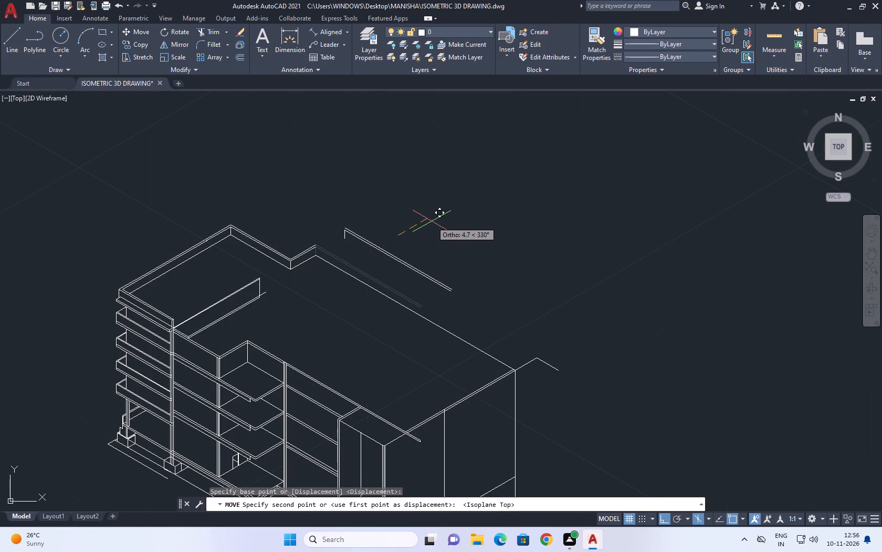
key(3)
key(Return)
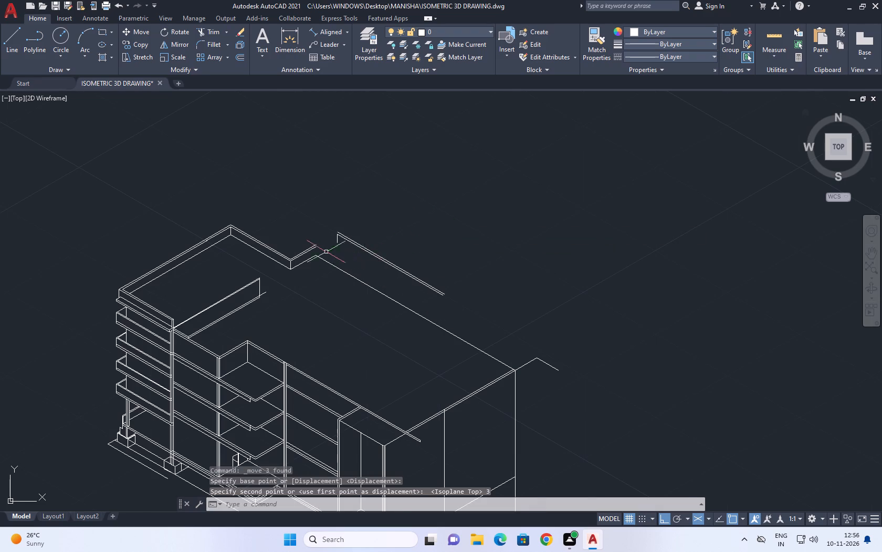
Extend the two short upper parapet lines at the roof's far notch to meet the moved long parapet lines.
scroll(314, 244, up, 3)
middle_drag(363, 274, 381, 291)
text(EX)
key(space)
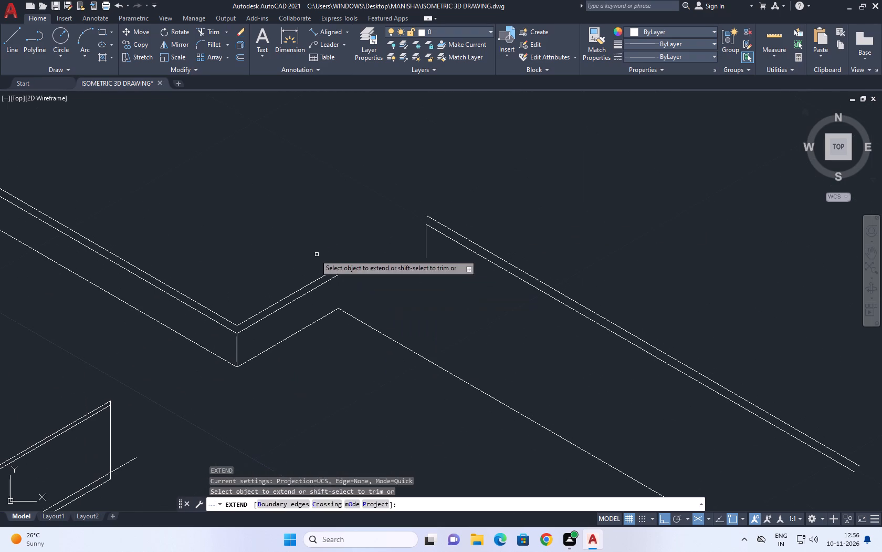
click(311, 252)
click(340, 299)
scroll(395, 283, down, 2)
middle_drag(523, 330, 496, 247)
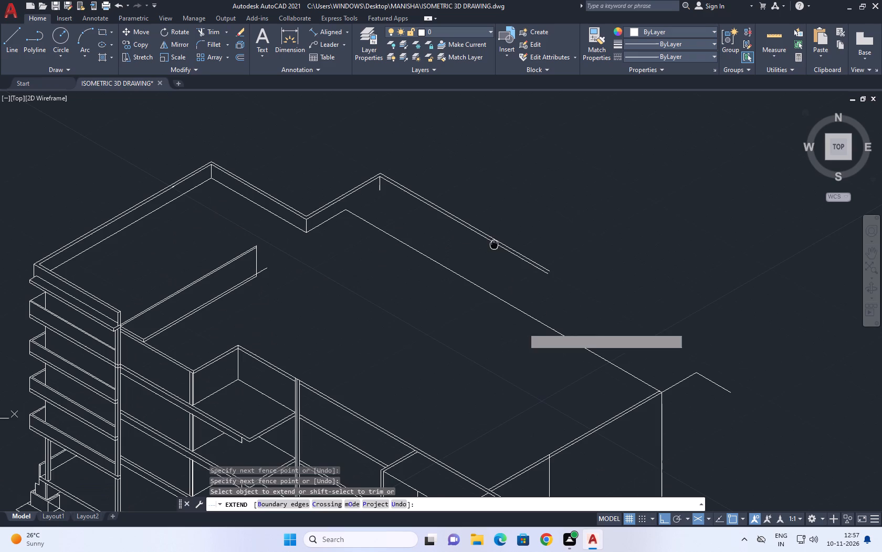
key(space)
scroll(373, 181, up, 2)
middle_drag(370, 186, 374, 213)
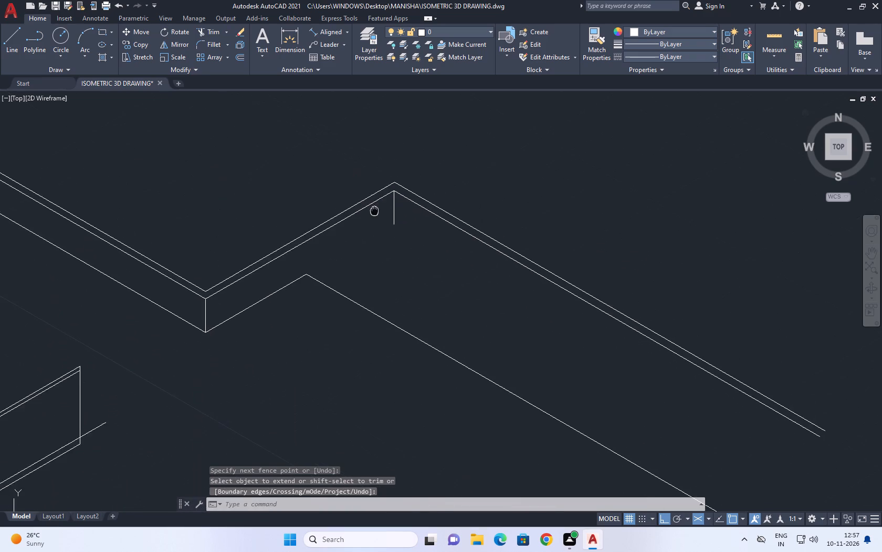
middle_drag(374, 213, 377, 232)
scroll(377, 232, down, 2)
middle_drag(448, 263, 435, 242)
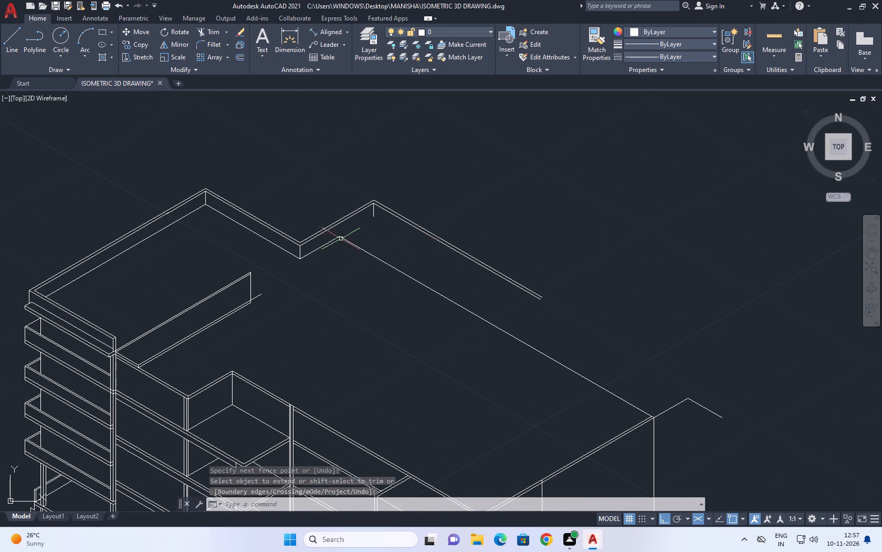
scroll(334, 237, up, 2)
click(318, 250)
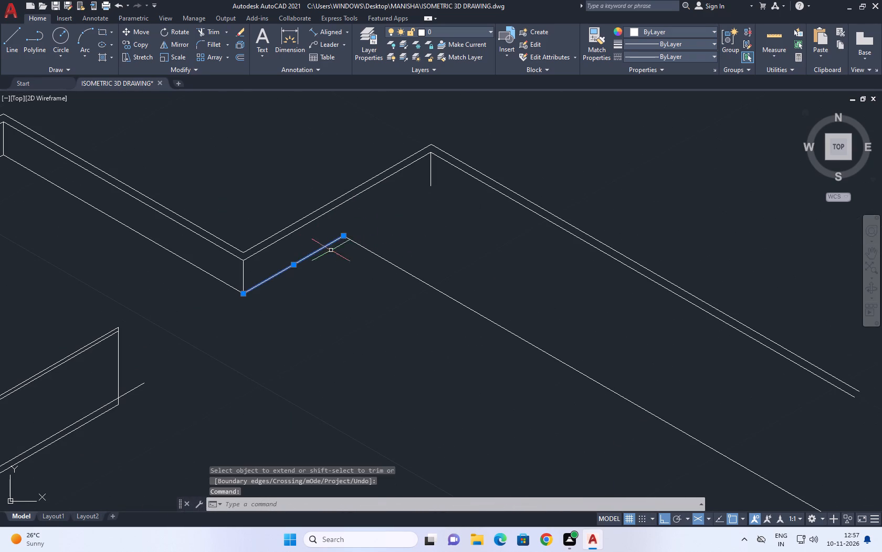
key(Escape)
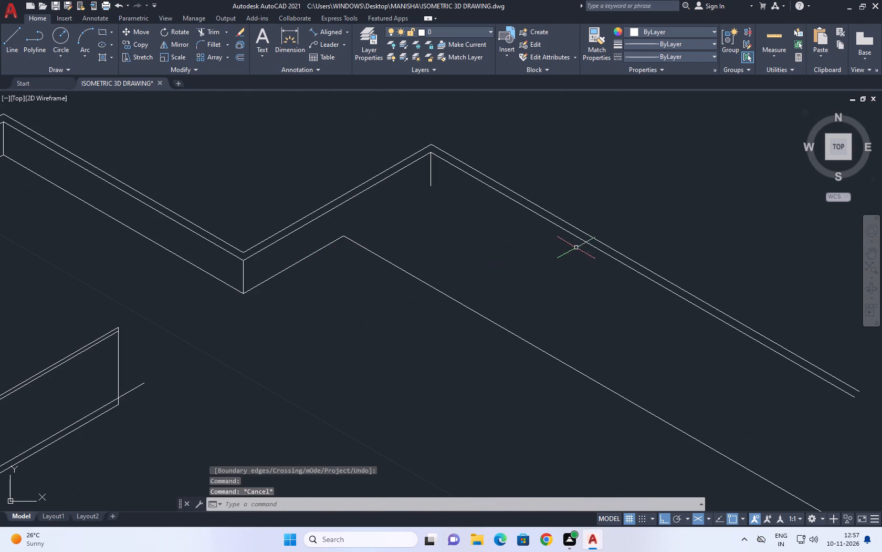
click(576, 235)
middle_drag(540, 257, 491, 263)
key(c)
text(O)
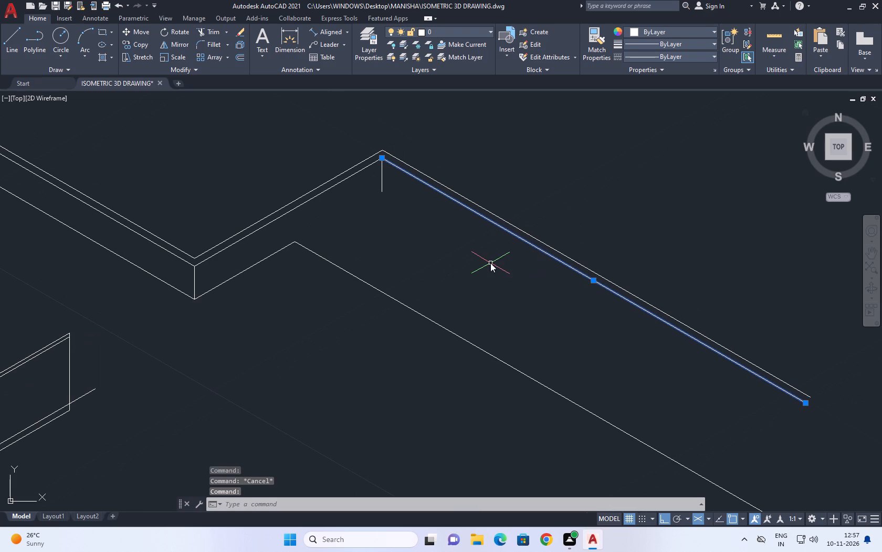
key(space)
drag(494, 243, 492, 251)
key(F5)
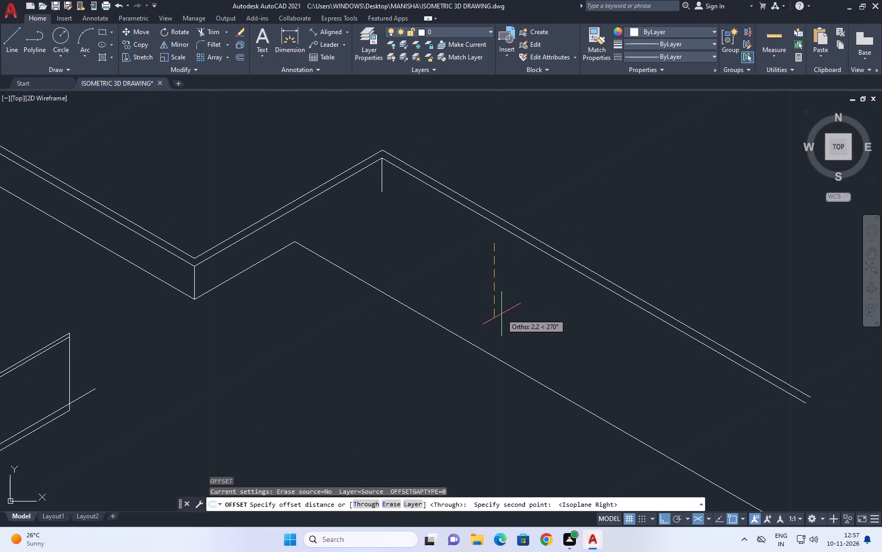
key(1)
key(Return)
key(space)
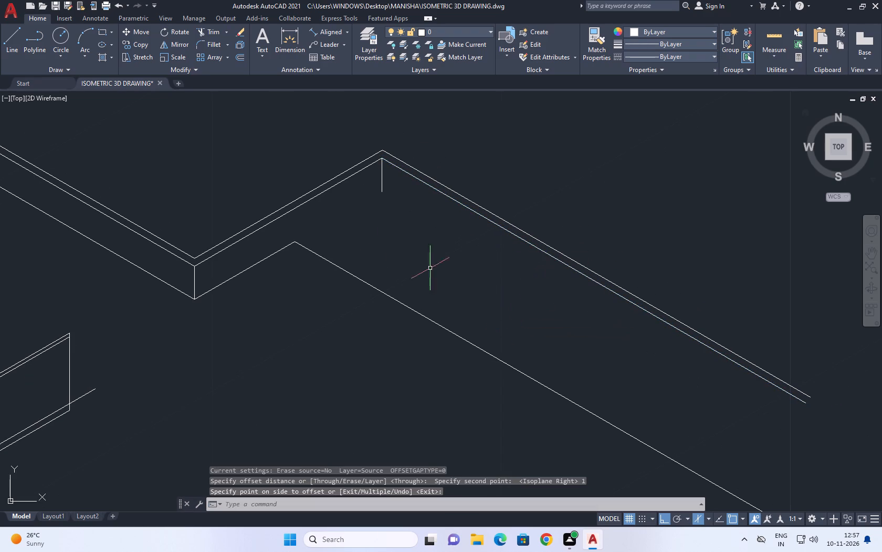
Copy the inner upper line of the long far parapet 1 unit straight down, to form the parapet's lower edge.
click(474, 213)
key(c)
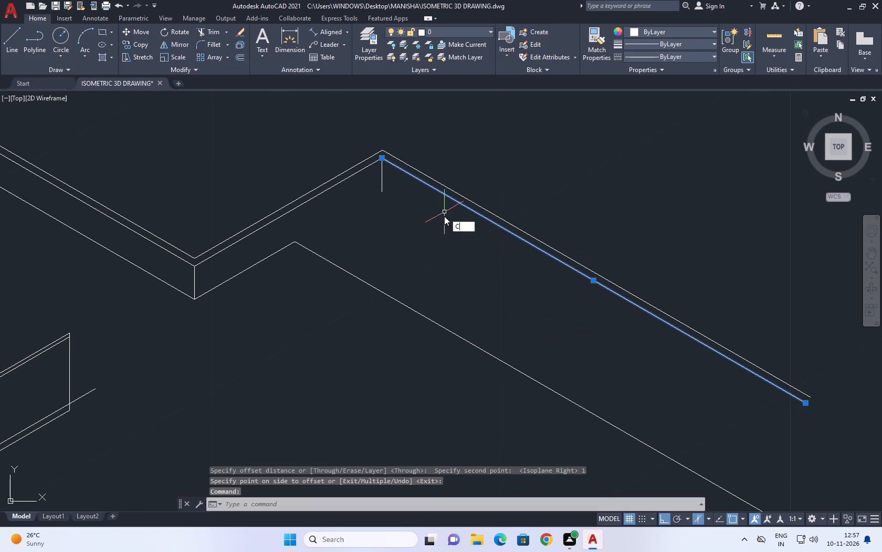
key(o)
key(space)
click(479, 218)
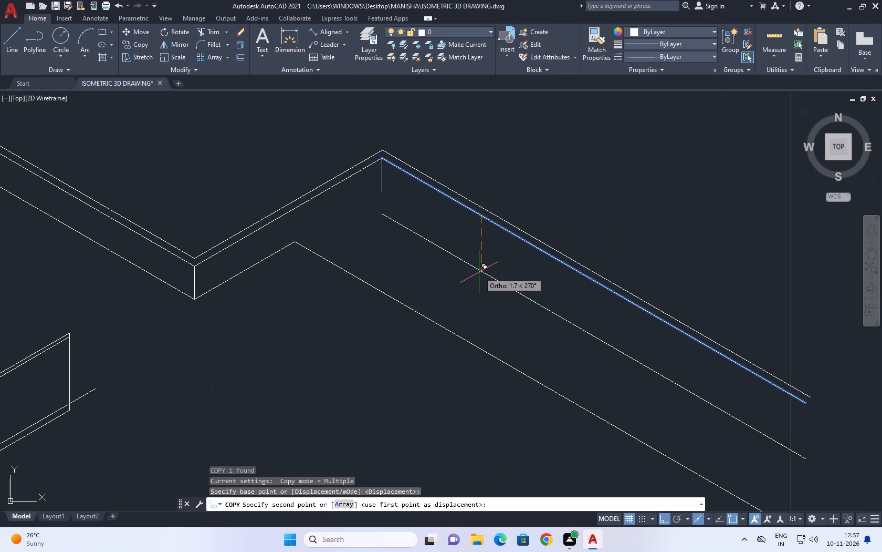
key(1)
key(Return)
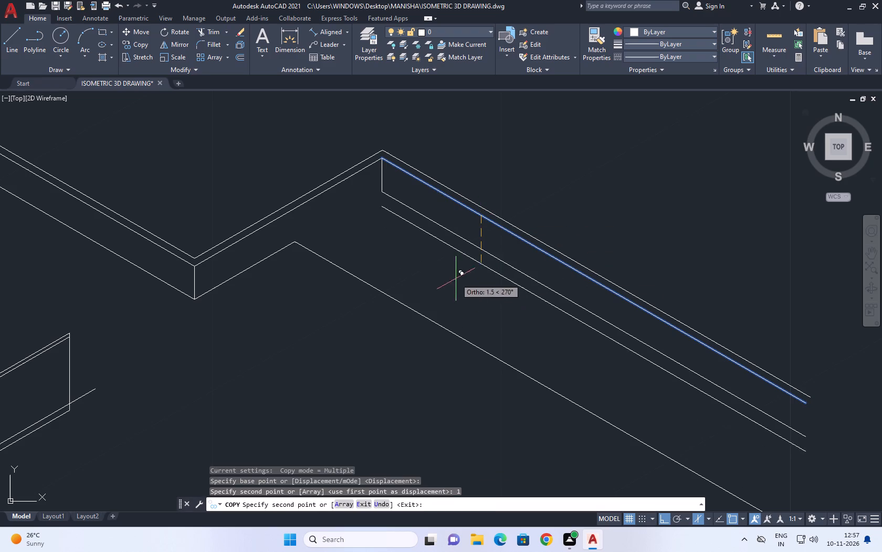
key(space)
Fillet the notch's short lower edge with the copied lower parapet line into a sharp corner.
key(f)
key(space)
key(n)
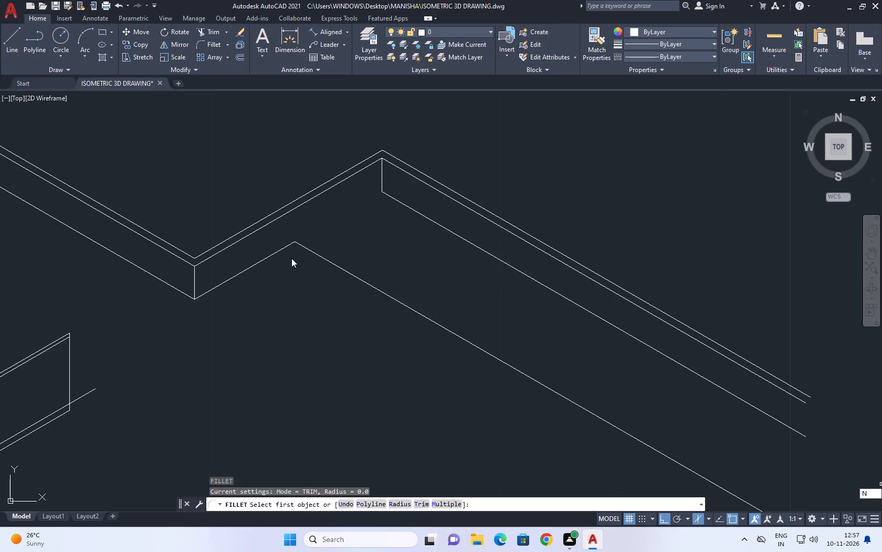
key(space)
click(278, 246)
click(278, 248)
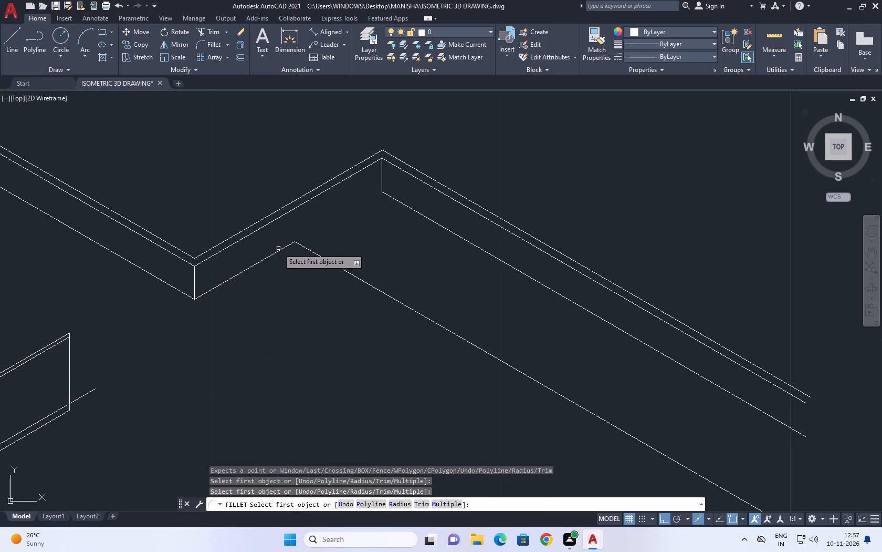
click(279, 253)
click(287, 247)
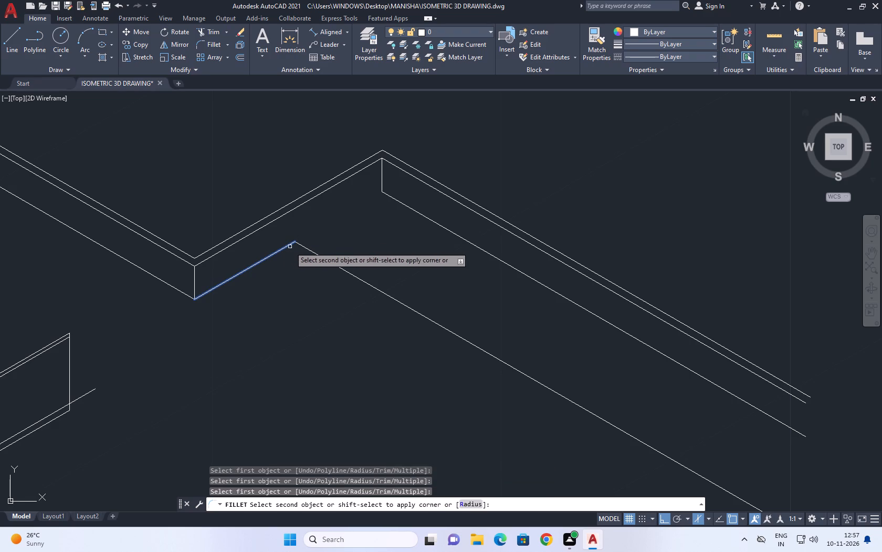
click(399, 203)
Delete the old long far roof edge lying inside the moved parapet.
drag(366, 255, 361, 259)
drag(337, 274, 329, 281)
middle_drag(382, 288, 384, 321)
key(Delete)
Extend the lower line of the long far parapet to the projecting line at the far end of the side roof edge.
scroll(384, 328, down, 2)
middle_drag(574, 365, 562, 283)
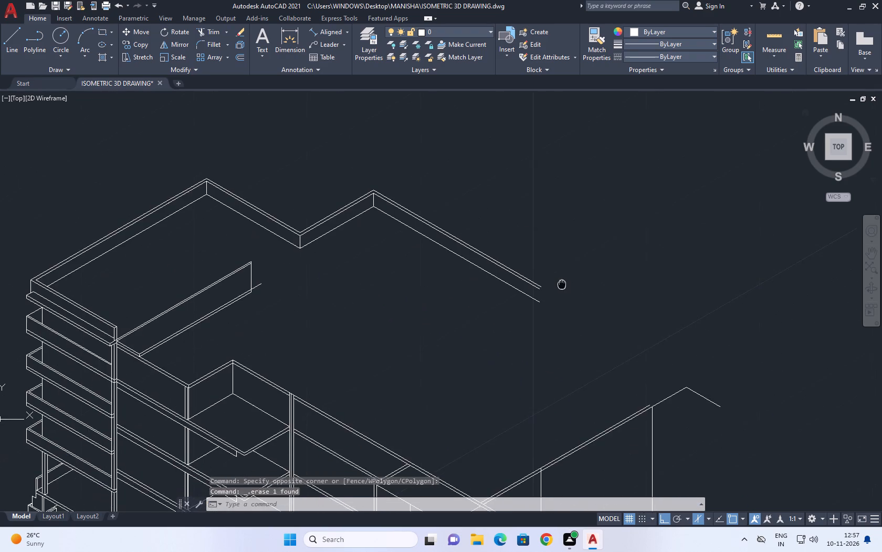
middle_drag(562, 283, 496, 228)
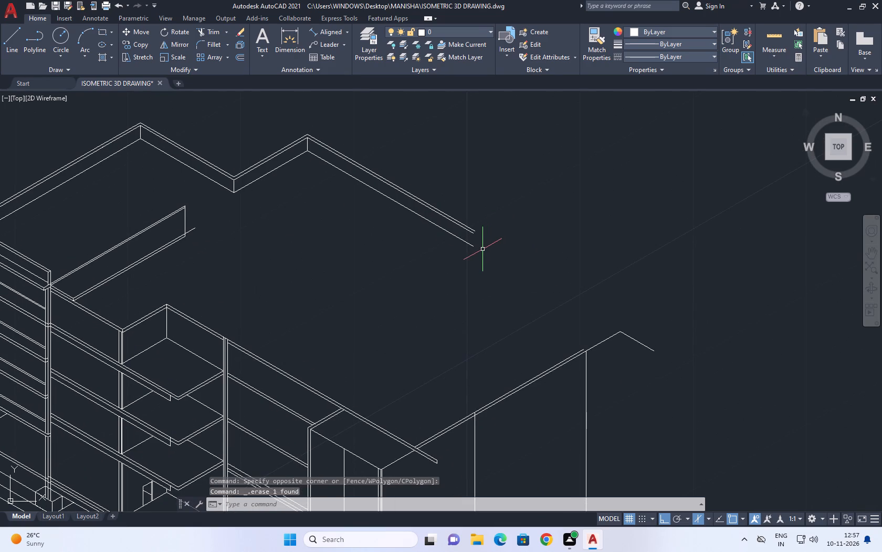
key(e)
key(x)
key(space)
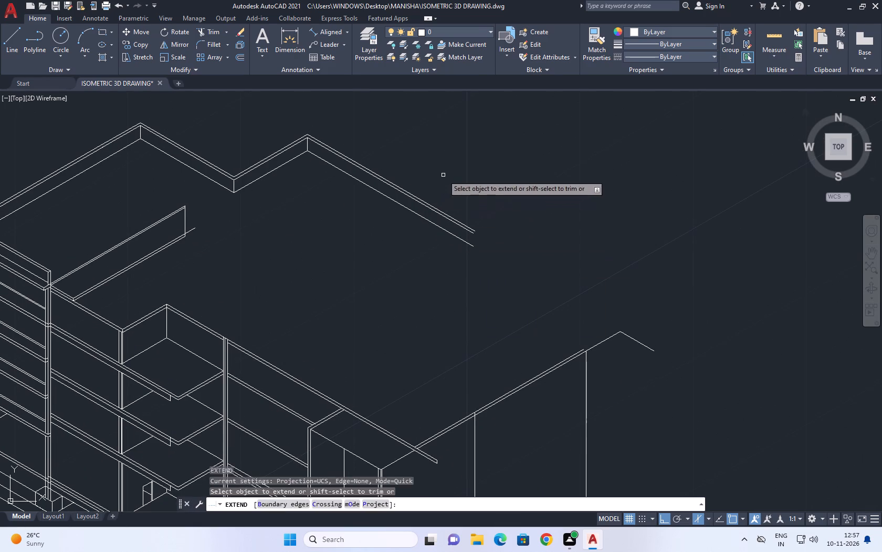
click(444, 175)
click(419, 284)
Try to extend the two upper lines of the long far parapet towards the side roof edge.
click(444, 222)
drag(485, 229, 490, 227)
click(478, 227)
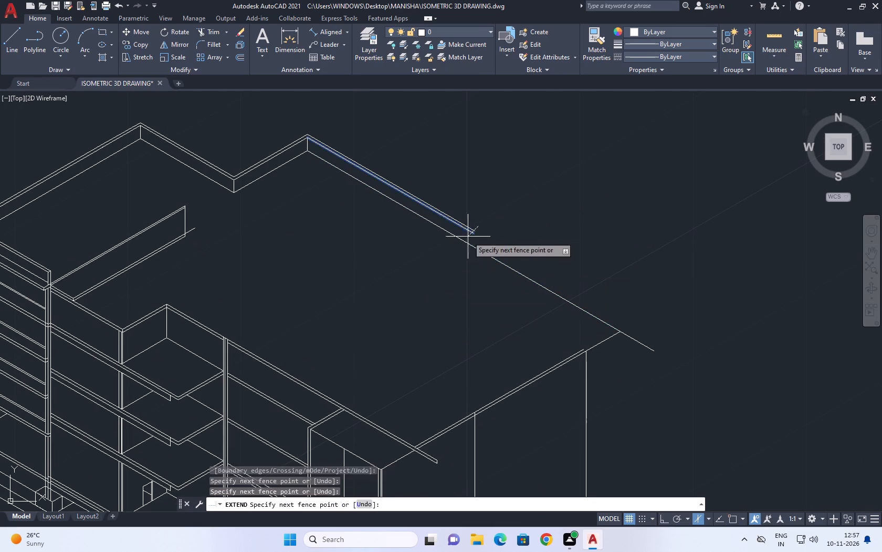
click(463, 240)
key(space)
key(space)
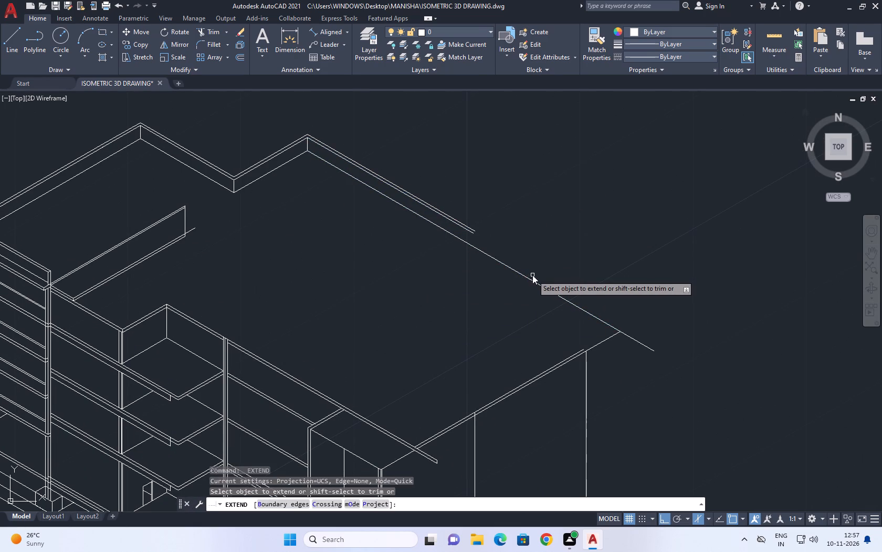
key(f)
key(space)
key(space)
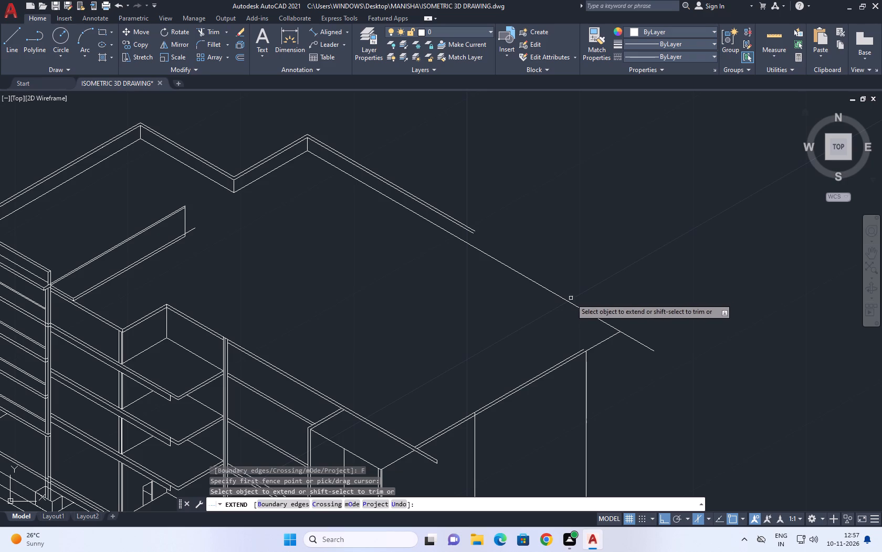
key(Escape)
Fillet the outer upper line of the long far parapet with the outer side roof edge into a sharp corner.
text(F)
key(space)
key(space)
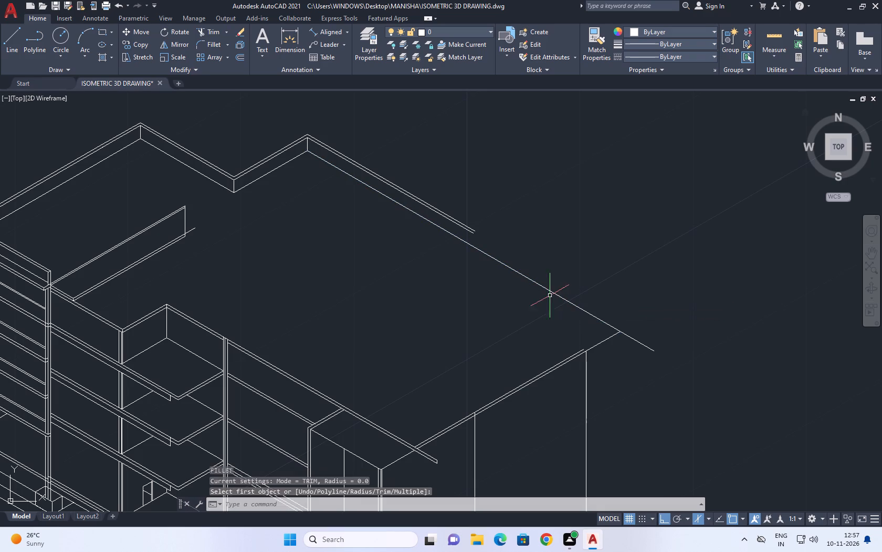
key(space)
scroll(509, 275, up, 1)
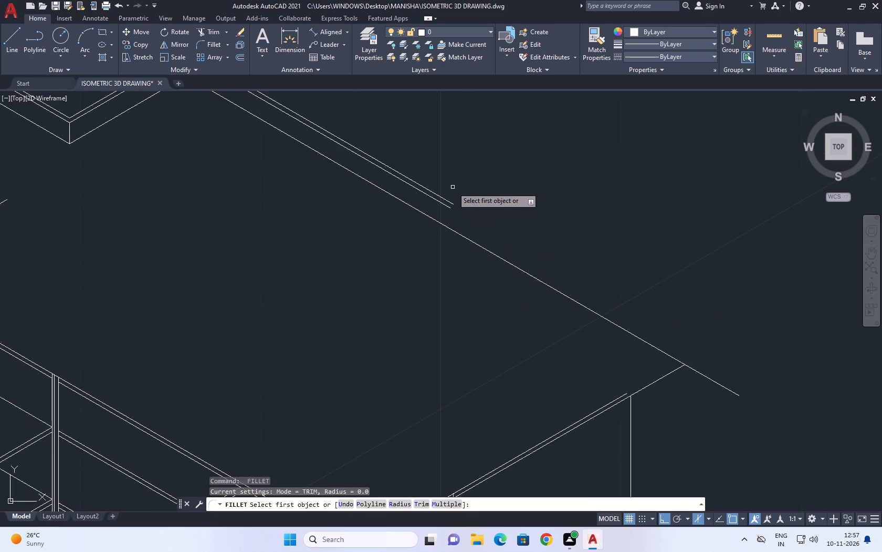
click(449, 202)
click(637, 392)
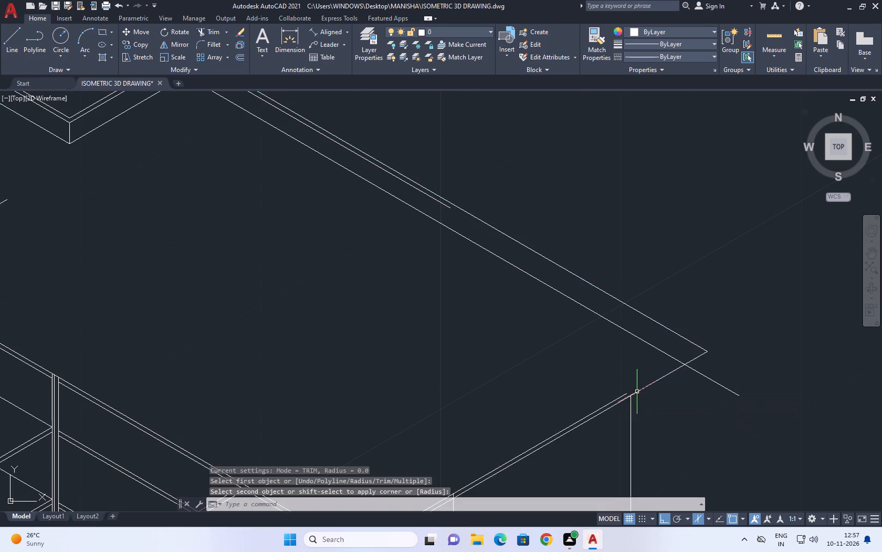
Fillet the inner upper line of the long far parapet with the inner side roof edge into a sharp corner.
scroll(481, 282, down, 1)
key(space)
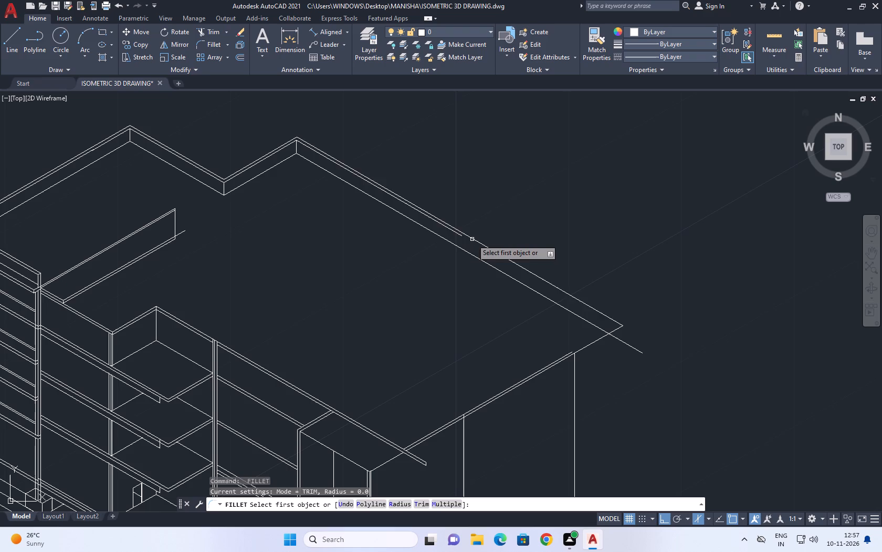
click(454, 231)
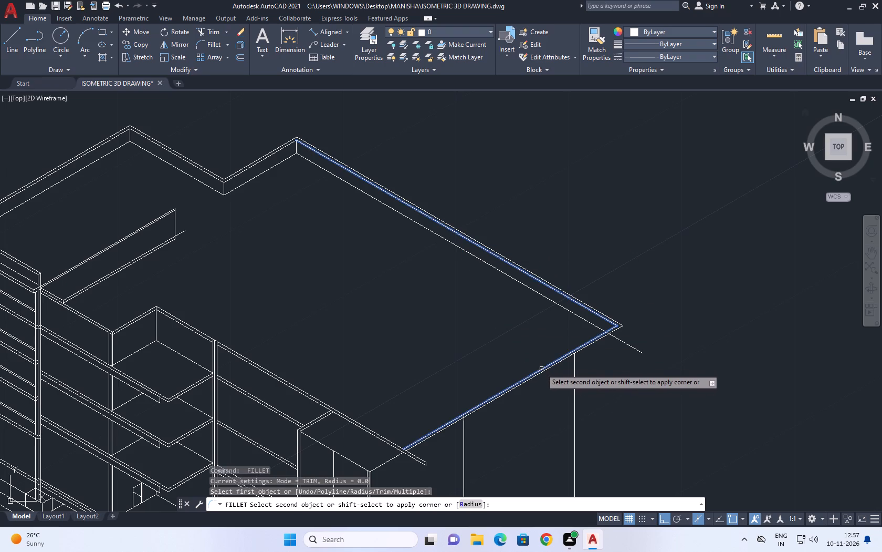
click(544, 367)
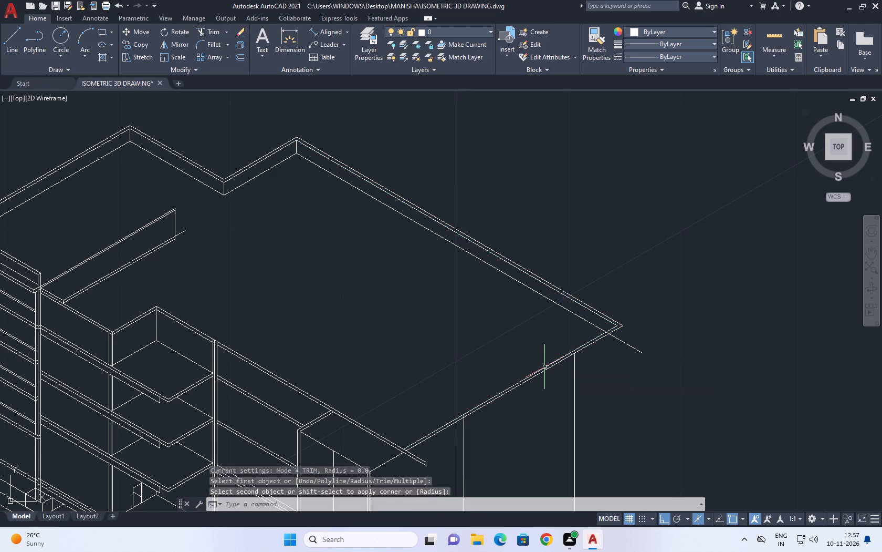
scroll(535, 267, down, 1)
middle_drag(614, 290, 554, 209)
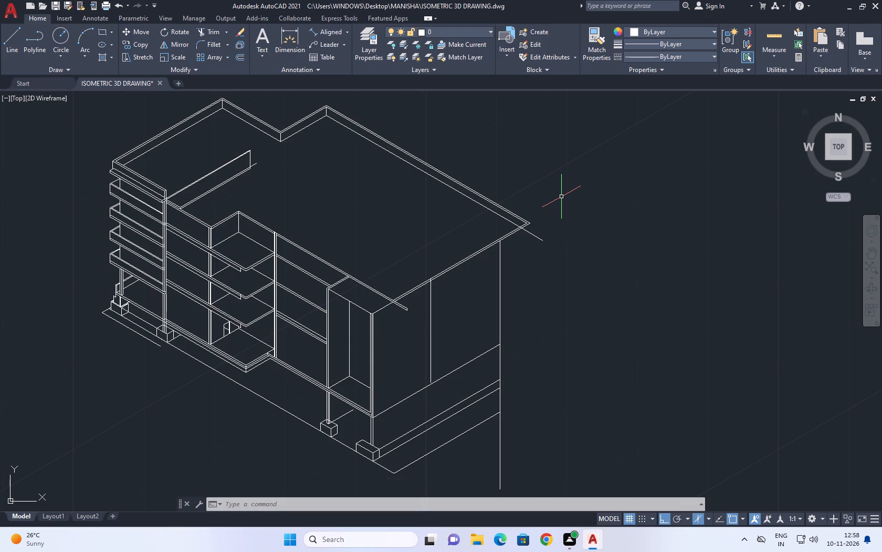
Erase the leftover projecting line at the far end of the side roof edge.
middle_drag(566, 343, 500, 290)
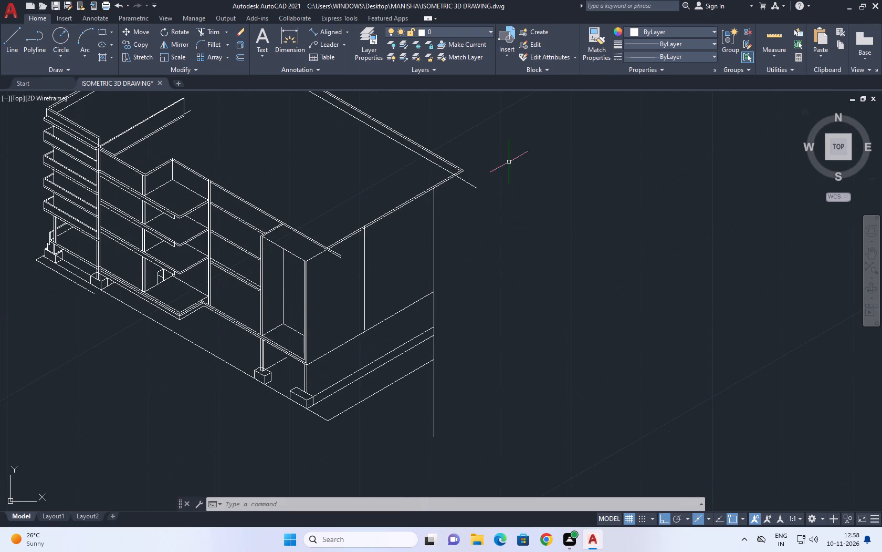
scroll(487, 174, up, 1)
click(486, 161)
drag(451, 209, 451, 217)
scroll(458, 202, up, 1)
right_drag(519, 177, 511, 168)
drag(556, 239, 551, 237)
scroll(541, 237, down, 4)
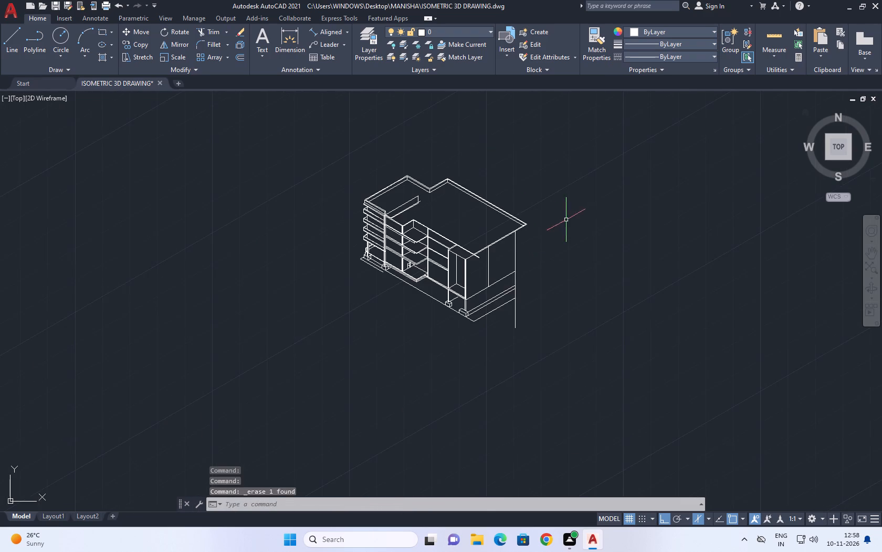
middle_drag(568, 220, 572, 236)
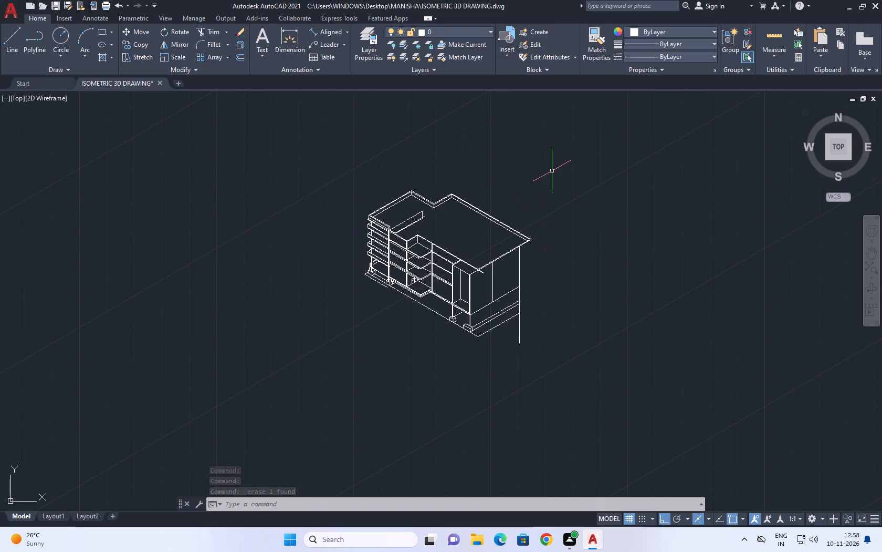
Trim the overhanging ends of the front parapet lines that run past the side roof edge.
scroll(526, 321, up, 1)
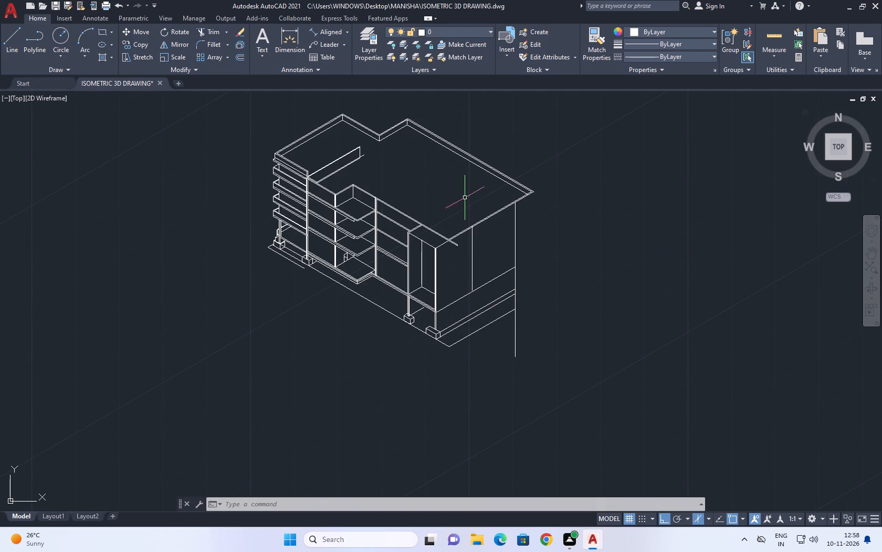
middle_drag(443, 192, 457, 200)
scroll(449, 196, up, 1)
middle_drag(348, 30, 404, 127)
click(213, 31)
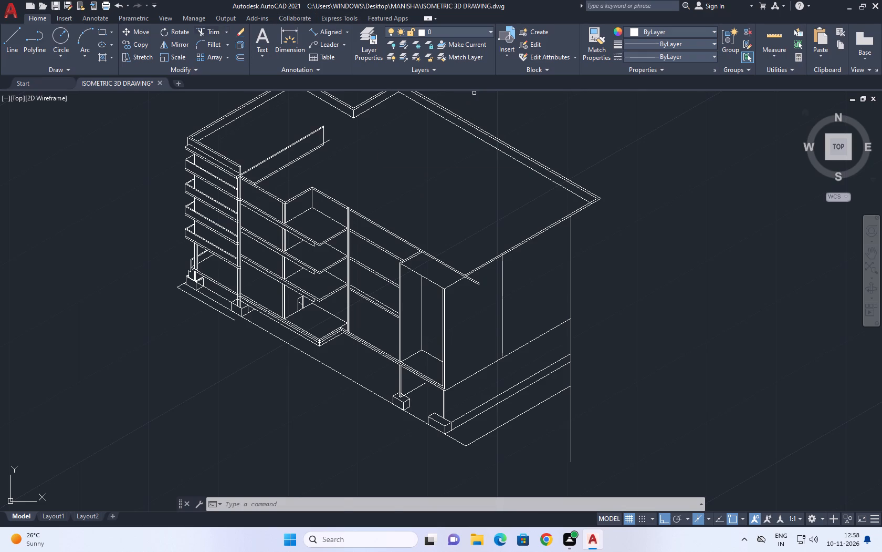
scroll(474, 289, up, 3)
drag(503, 216, 444, 249)
drag(417, 290, 425, 302)
click(505, 265)
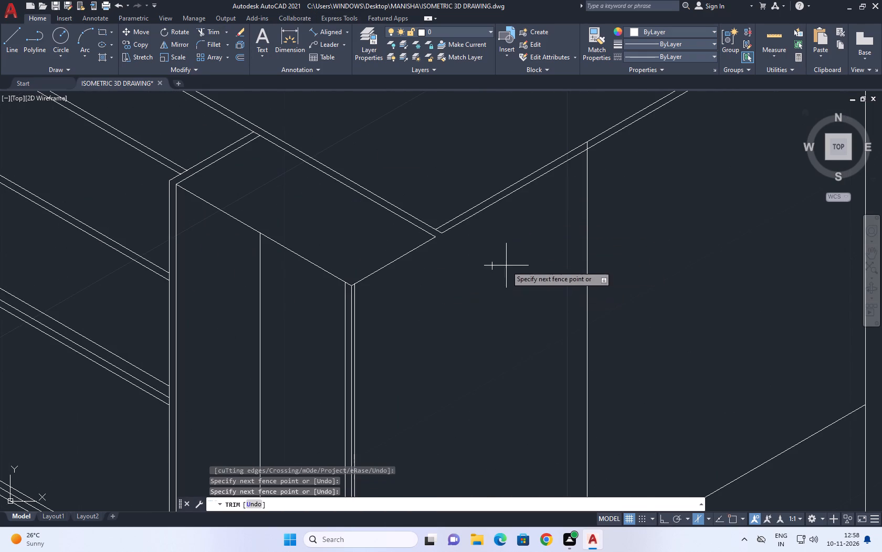
drag(484, 272, 478, 276)
right_drag(494, 248, 481, 242)
click(520, 259)
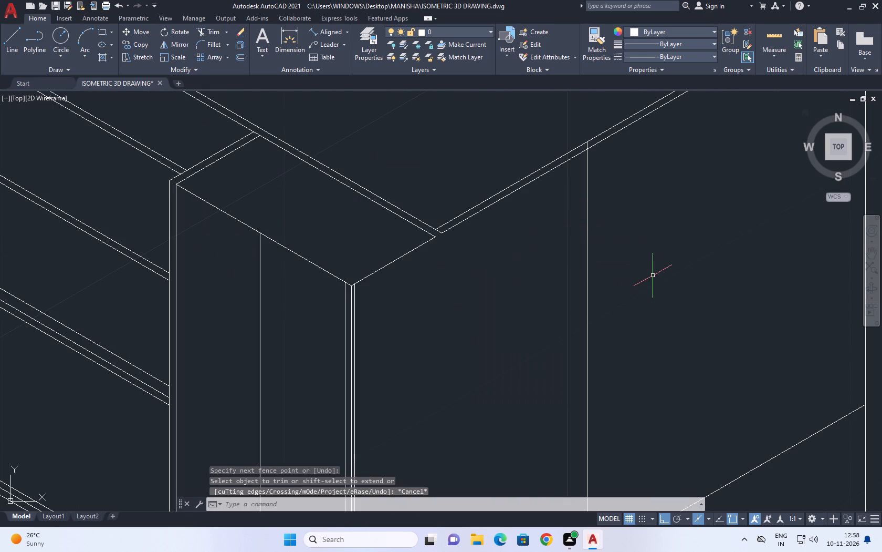
Stretch the near end of the outer side roof edge line to the open corner of the front bay's roof edge.
scroll(448, 228, up, 2)
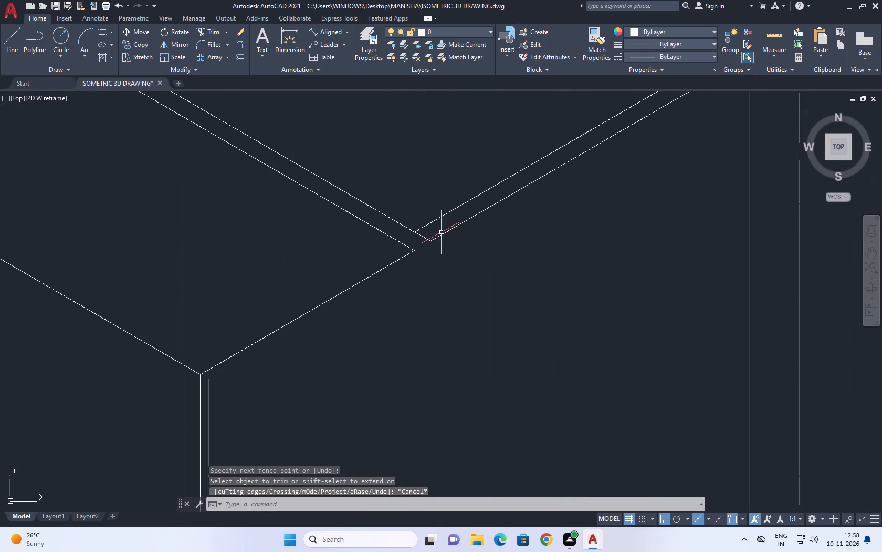
click(438, 234)
drag(435, 250, 434, 258)
click(428, 241)
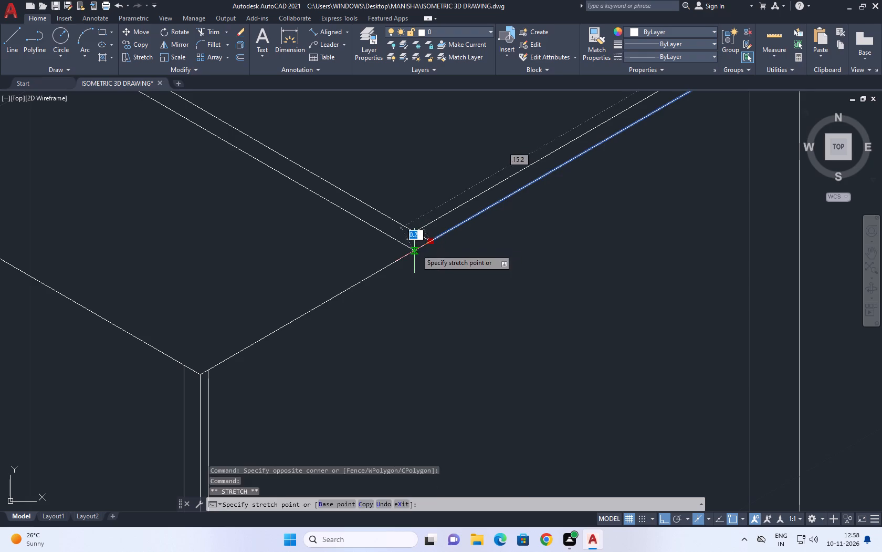
click(416, 249)
right_click(452, 239)
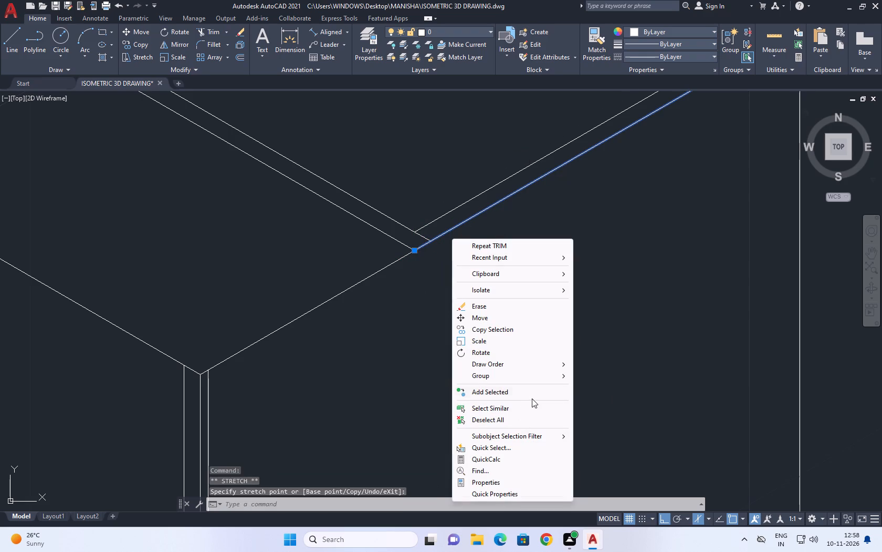
click(506, 418)
scroll(508, 314, down, 6)
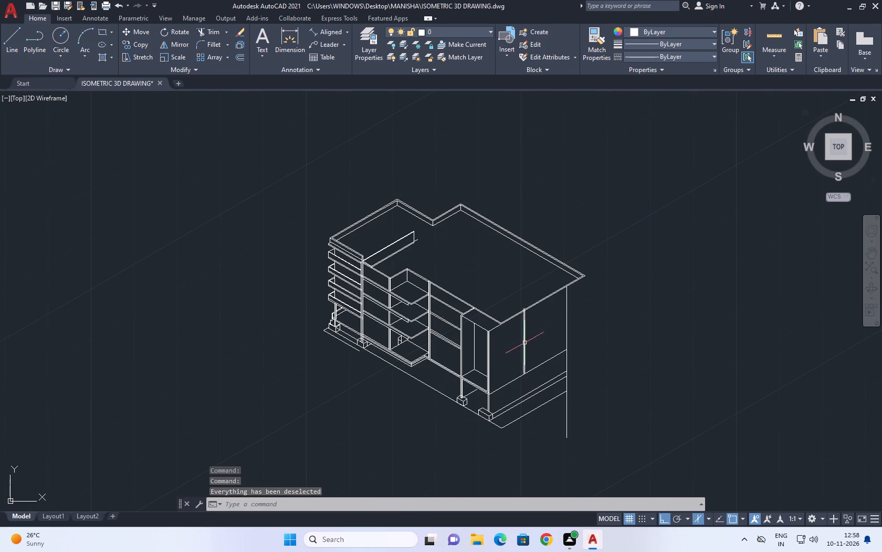
Trim the piece of the side face's middle vertical line that lies between the two side roof edge lines.
scroll(527, 335, up, 2)
middle_drag(532, 329, 555, 239)
scroll(557, 236, up, 1)
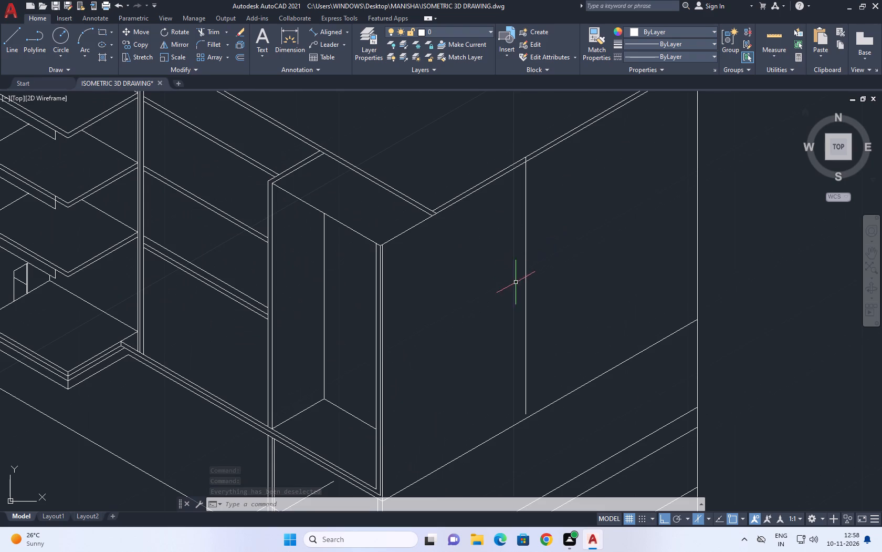
scroll(545, 345, down, 1)
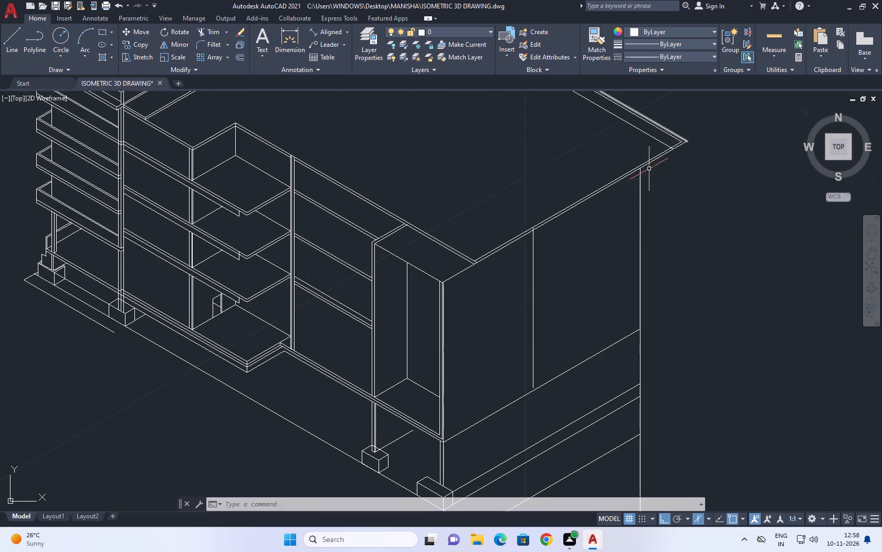
middle_drag(537, 222, 550, 240)
text(TR)
key(space)
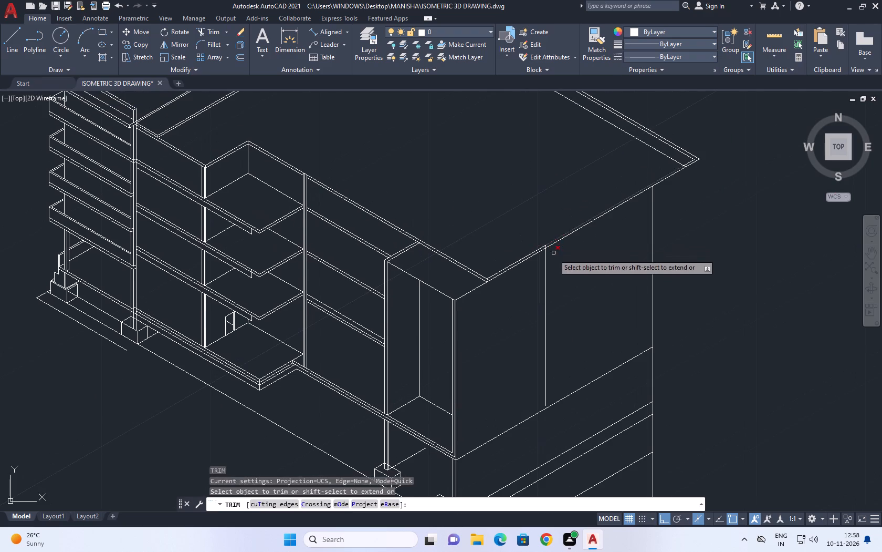
scroll(553, 265, up, 5)
click(512, 207)
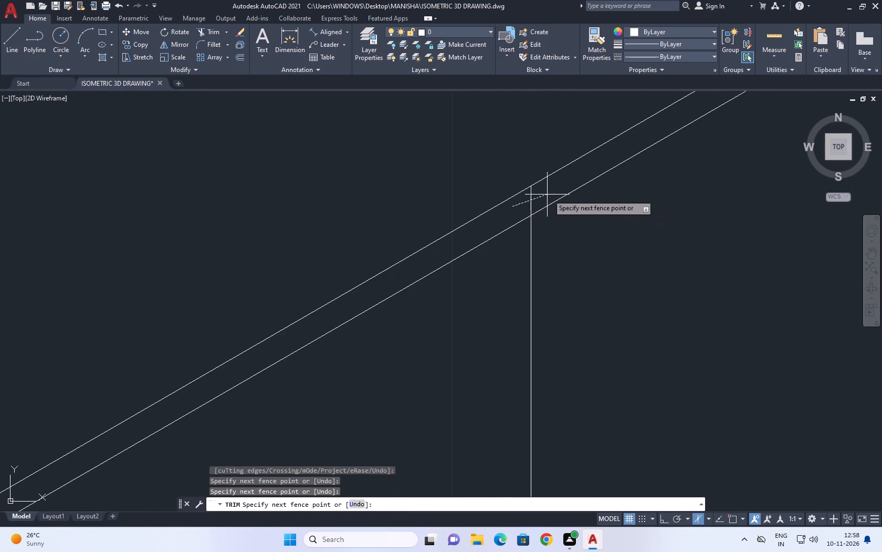
click(548, 194)
scroll(472, 219, down, 7)
key(space)
scroll(503, 268, down, 1)
Draw a vertical line from the outer far corner of the side roof edge down past the ground line.
middle_drag(663, 294, 661, 294)
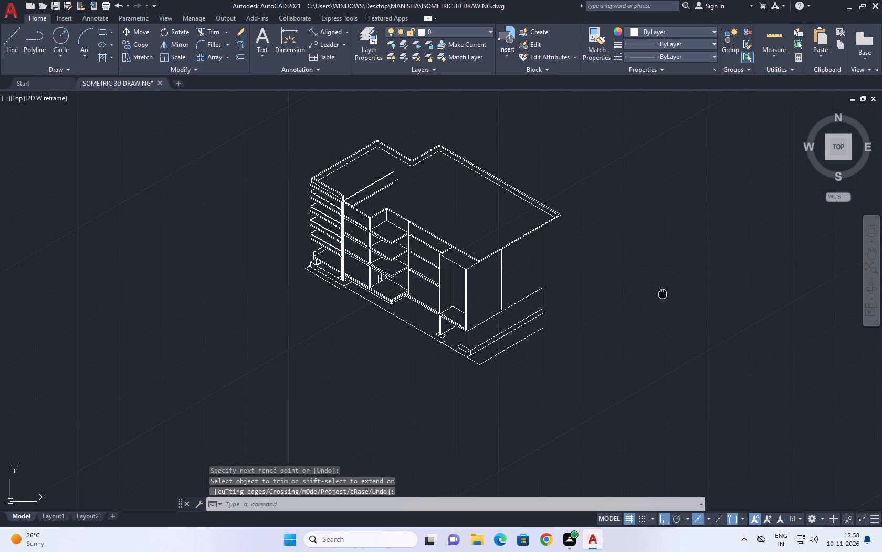
middle_drag(661, 294, 548, 352)
middle_drag(616, 296, 447, 371)
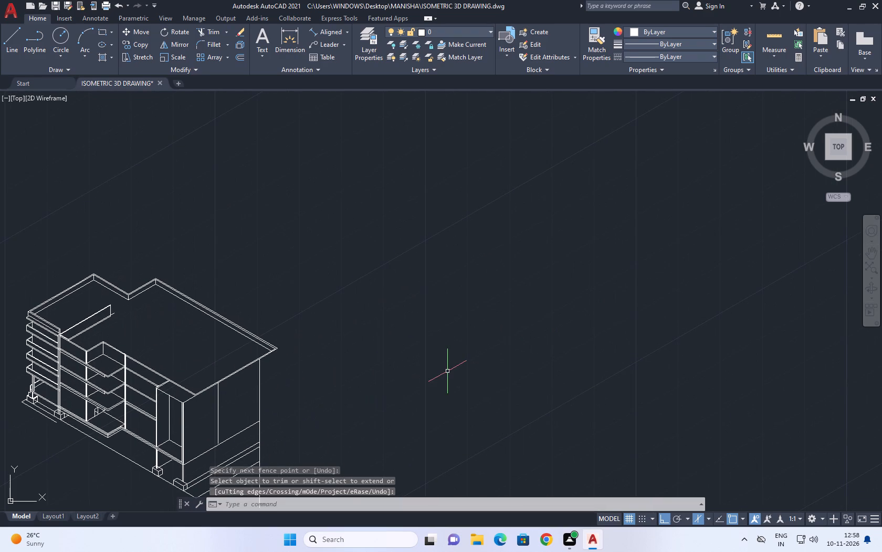
key(l)
key(space)
middle_drag(344, 359, 539, 261)
scroll(478, 257, up, 2)
scroll(428, 250, up, 1)
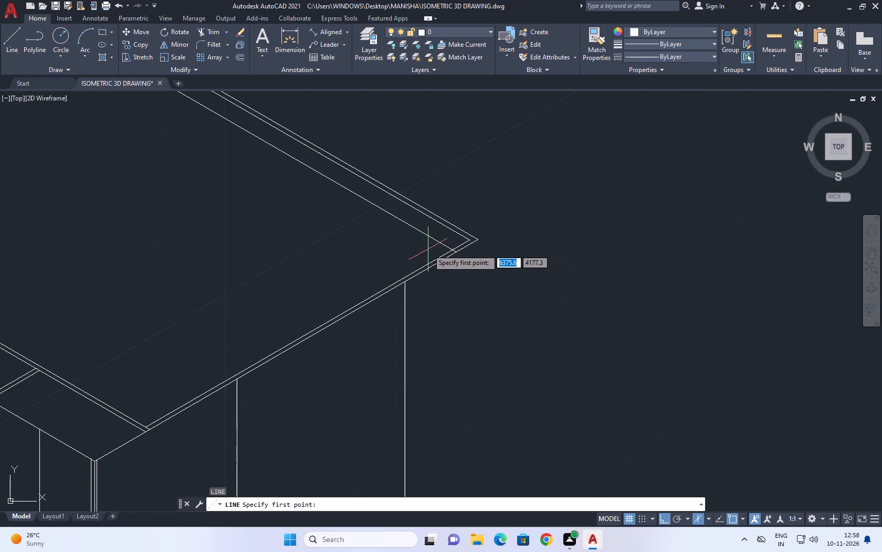
click(475, 240)
scroll(497, 255, down, 1)
scroll(499, 369, down, 1)
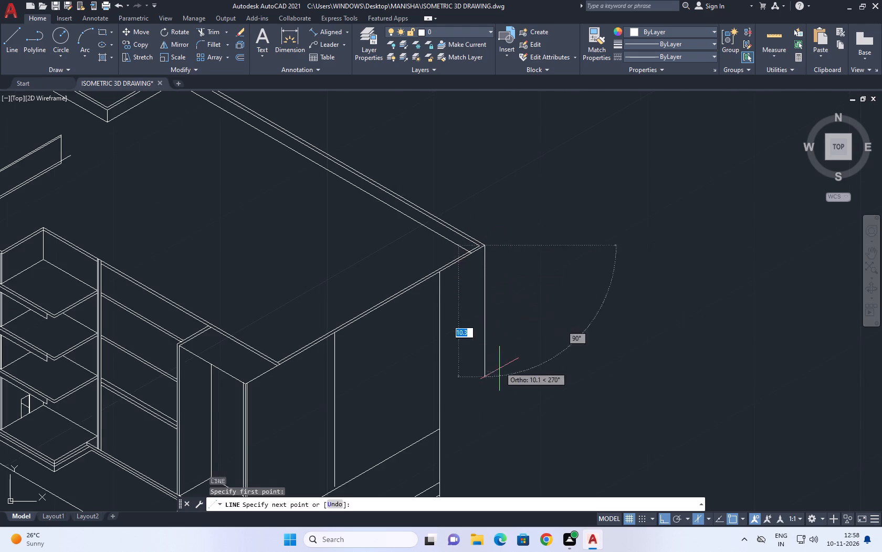
scroll(499, 369, down, 1)
middle_drag(494, 406, 493, 333)
click(500, 405)
key(space)
scroll(428, 382, up, 2)
middle_drag(429, 368, 462, 332)
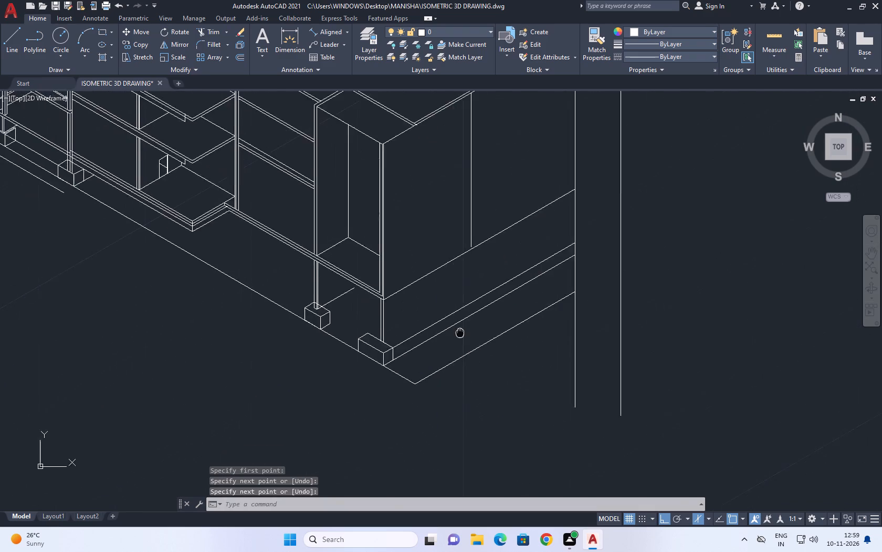
middle_drag(462, 332, 469, 333)
scroll(470, 334, down, 2)
middle_drag(540, 284, 551, 328)
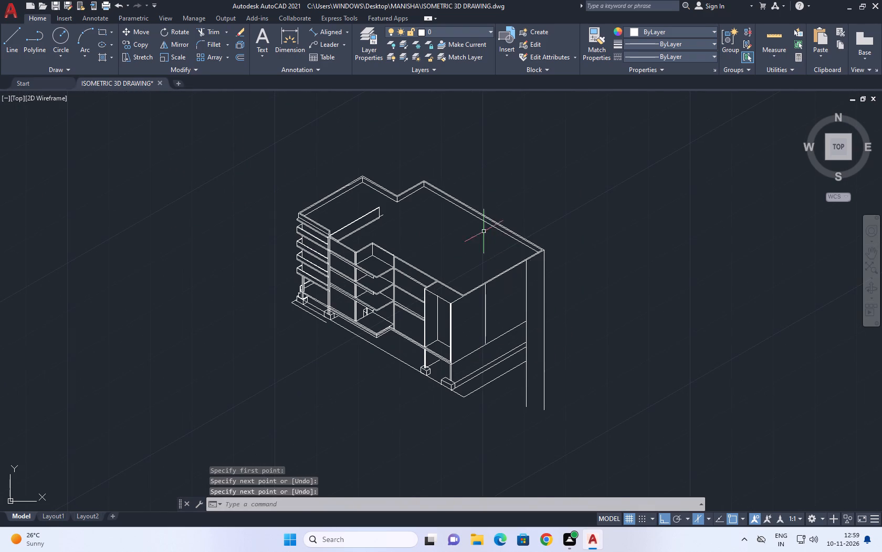
Move the long far parapet and the two stepped parapet sections beside it, with their corner verticals, outward by 3 along the 30° axis.
middle_drag(484, 230, 531, 329)
scroll(529, 328, up, 1)
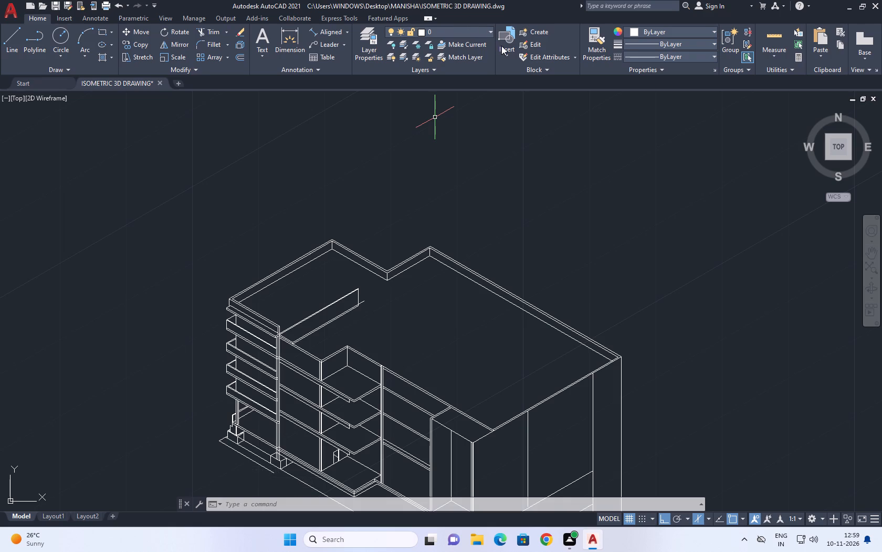
scroll(374, 288, up, 1)
click(533, 223)
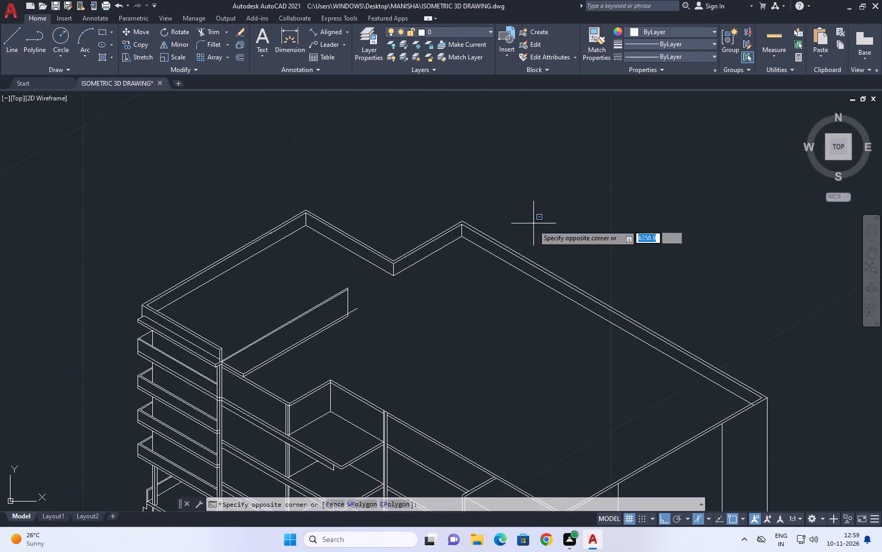
click(475, 282)
drag(433, 277, 419, 264)
click(400, 228)
scroll(462, 255, up, 2)
drag(476, 260, 475, 242)
drag(454, 158, 449, 157)
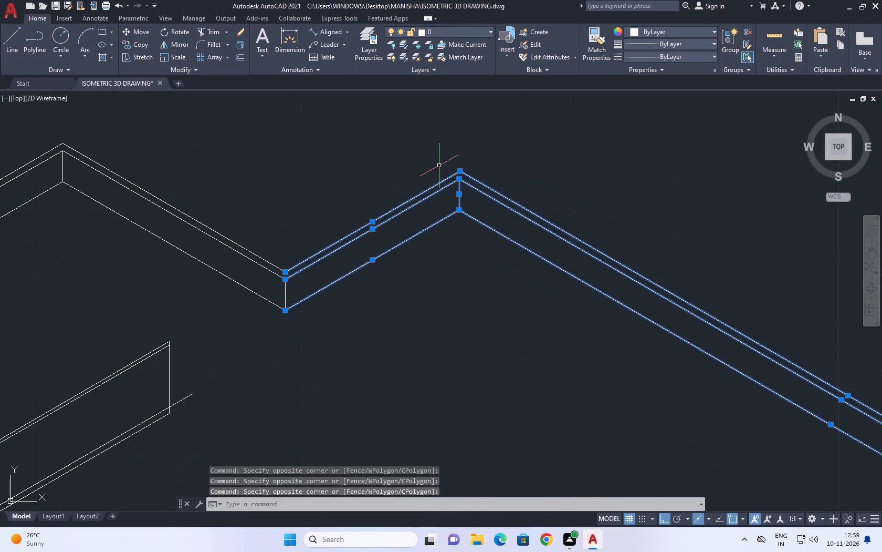
middle_drag(467, 204, 621, 269)
drag(372, 372, 364, 357)
click(312, 227)
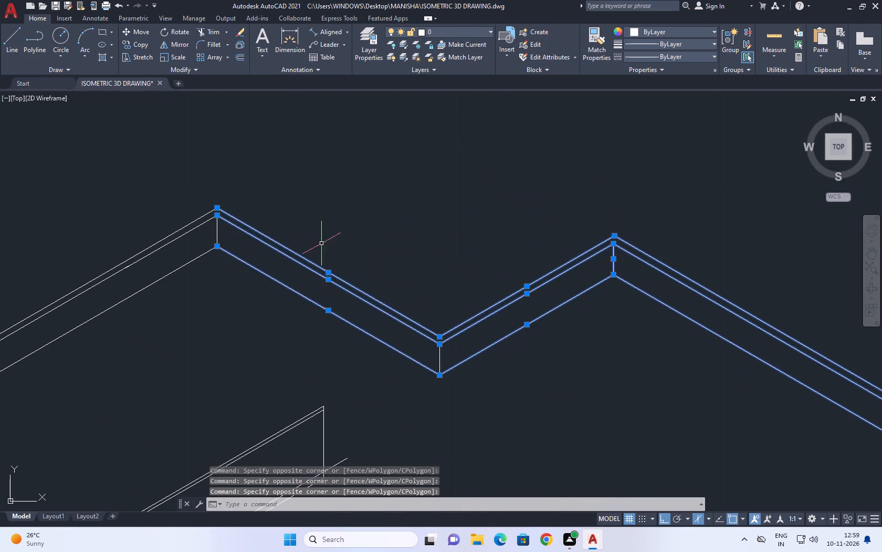
middle_drag(326, 244, 384, 266)
click(258, 187)
click(330, 333)
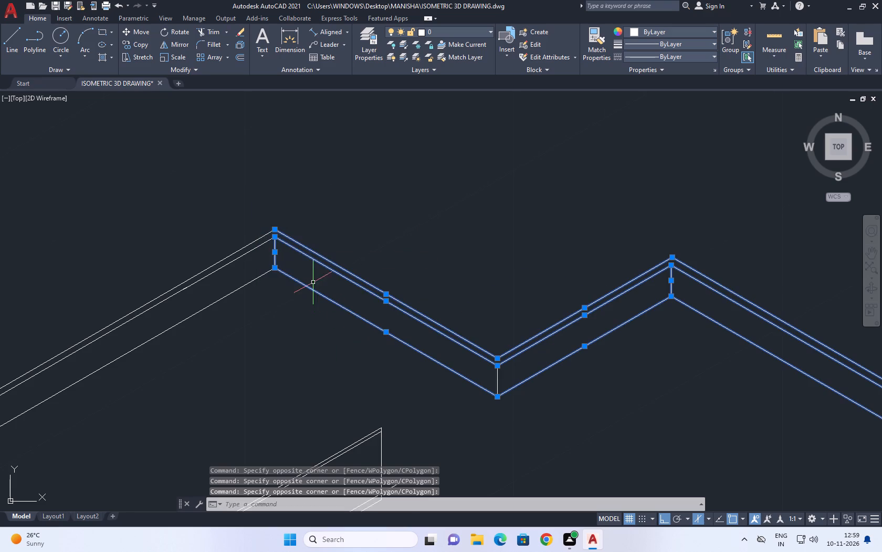
scroll(313, 282, down, 1)
middle_drag(490, 277, 430, 327)
scroll(478, 316, down, 1)
middle_drag(534, 315, 514, 274)
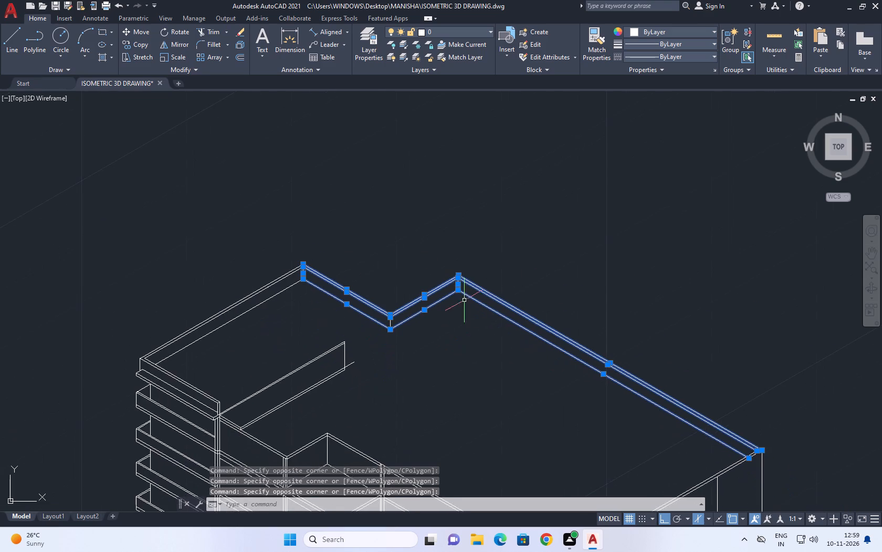
scroll(377, 303, up, 2)
click(378, 274)
click(445, 421)
middle_drag(494, 251, 399, 247)
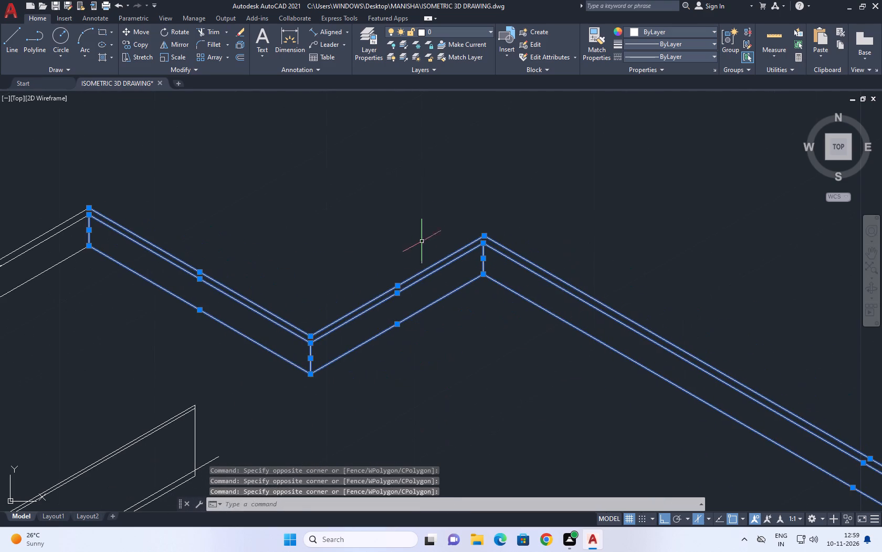
click(453, 200)
click(564, 404)
scroll(497, 335, down, 3)
middle_drag(665, 337, 637, 317)
middle_drag(487, 327, 532, 326)
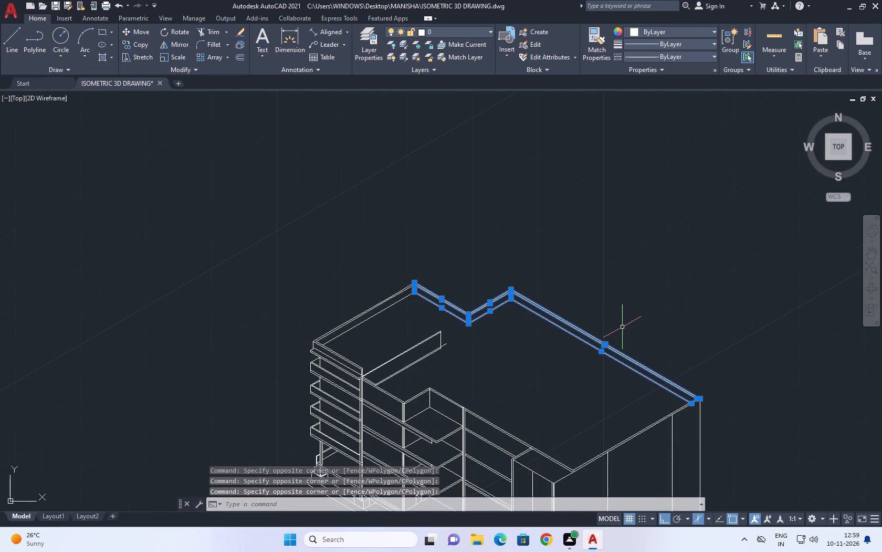
text(M)
key(space)
click(542, 268)
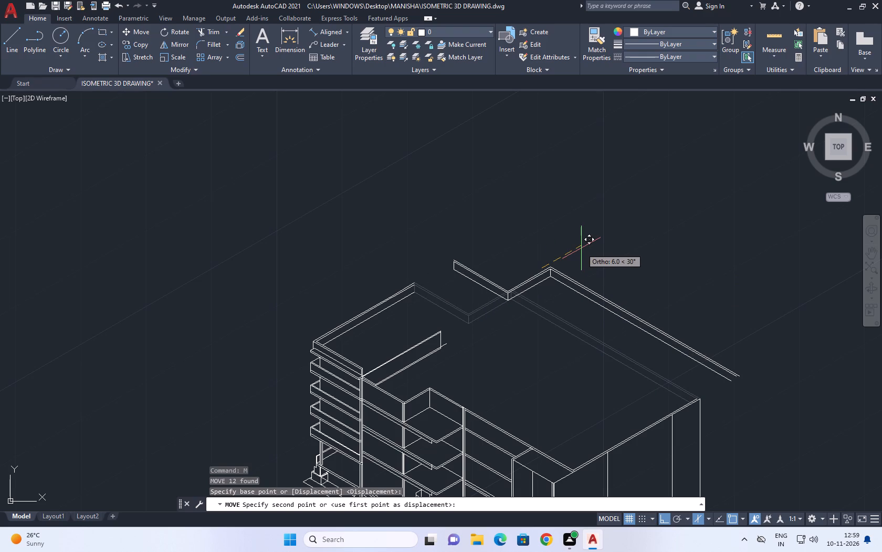
key(3)
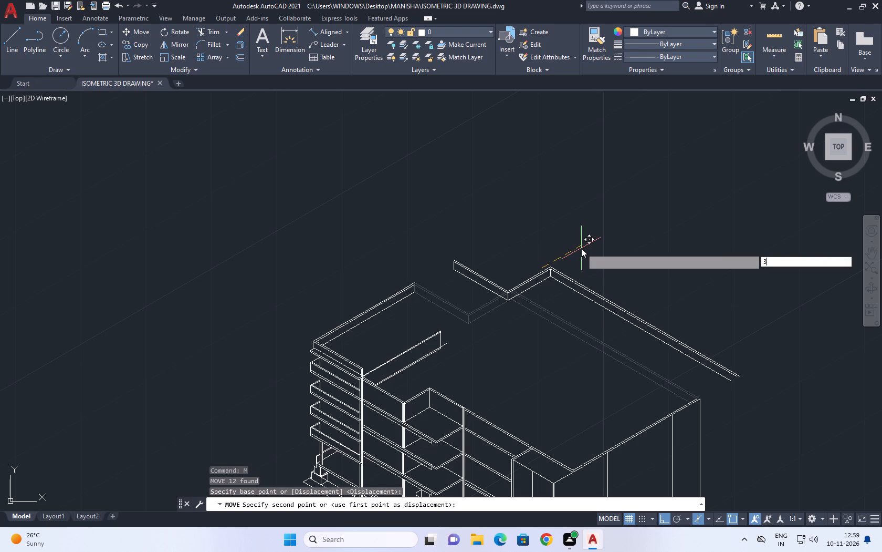
key(Return)
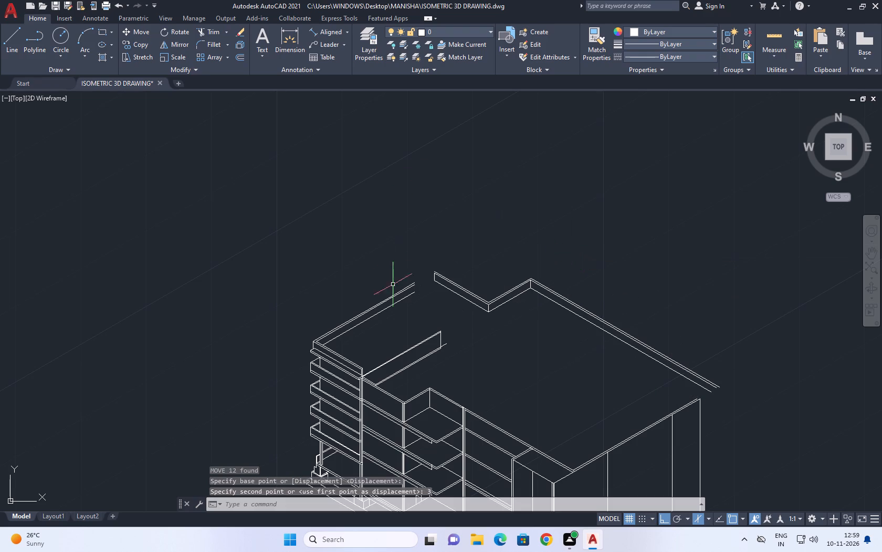
Extend the three lines of the parapet above the balcony side to the shifted stepped parapet.
text(EX)
key(space)
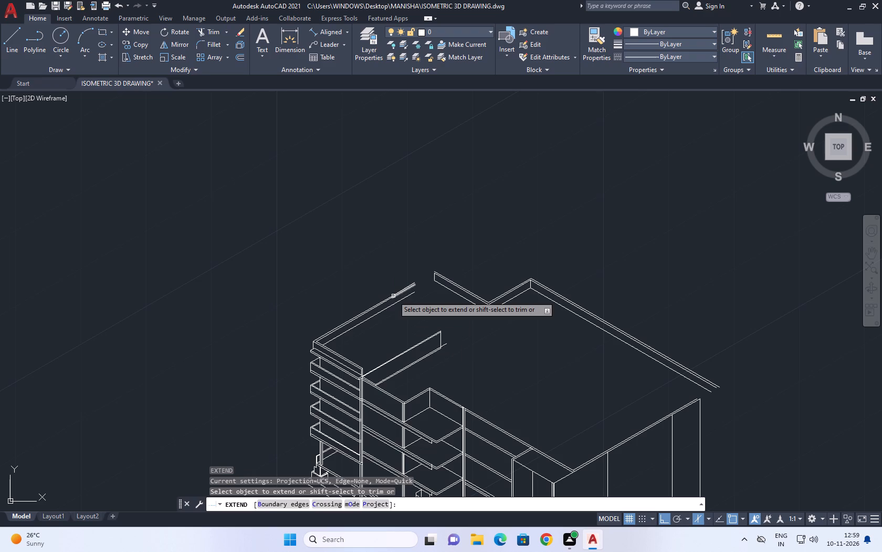
click(395, 288)
click(407, 309)
click(410, 280)
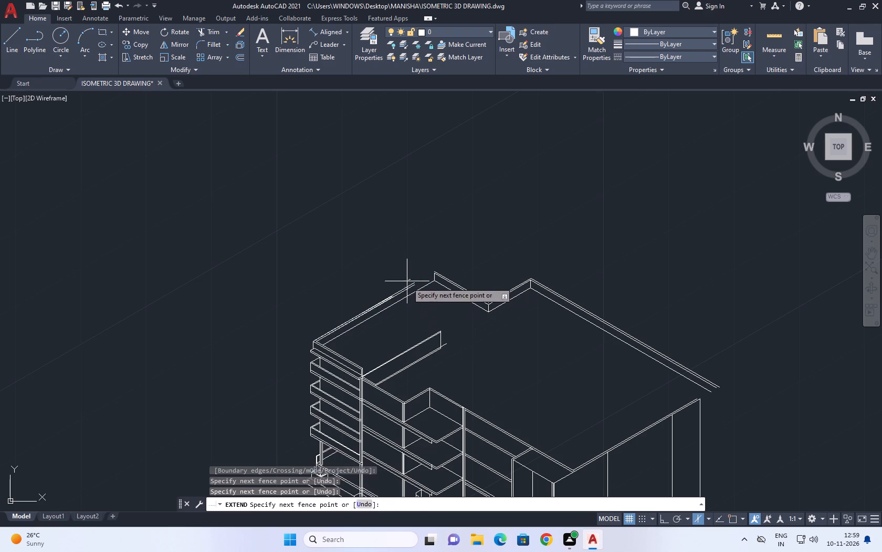
click(403, 291)
click(403, 291)
click(408, 289)
scroll(360, 308, up, 3)
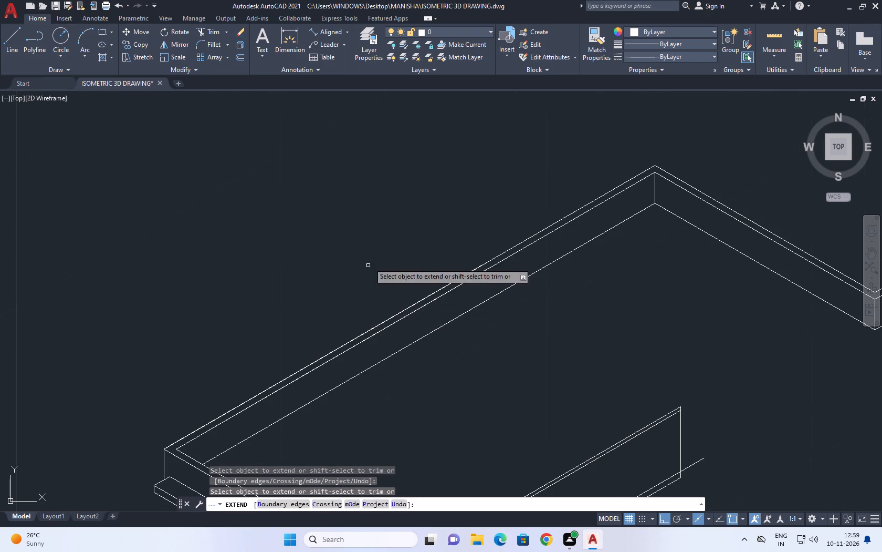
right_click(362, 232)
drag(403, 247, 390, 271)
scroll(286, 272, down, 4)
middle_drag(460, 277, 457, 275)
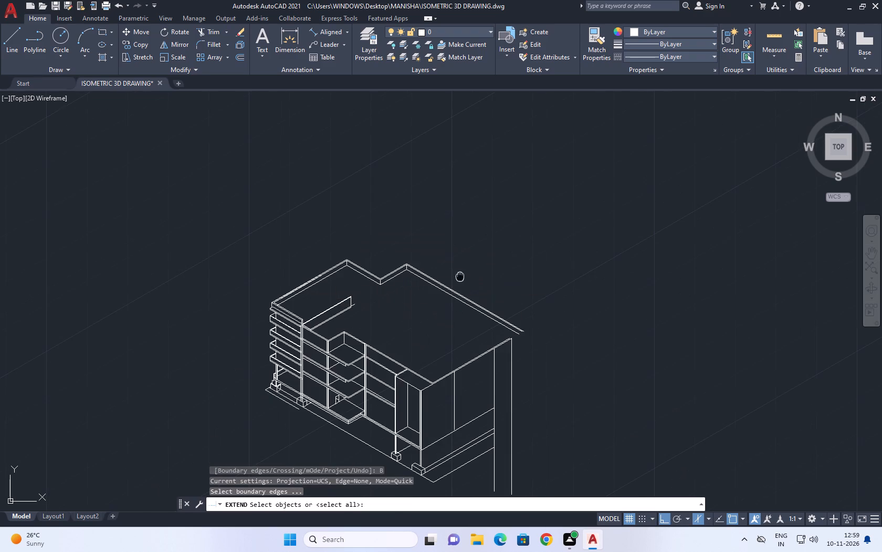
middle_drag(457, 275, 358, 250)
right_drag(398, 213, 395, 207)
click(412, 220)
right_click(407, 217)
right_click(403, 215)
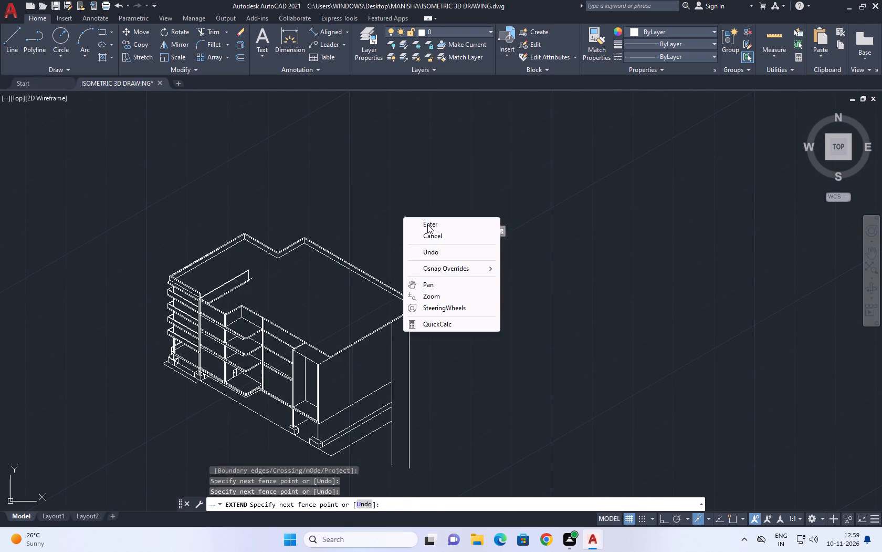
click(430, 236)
Extend the side face's outer far corner vertical up to the top line of the long far parapet.
scroll(421, 237, down, 1)
middle_drag(429, 288, 426, 280)
scroll(426, 280, down, 1)
scroll(383, 275, up, 3)
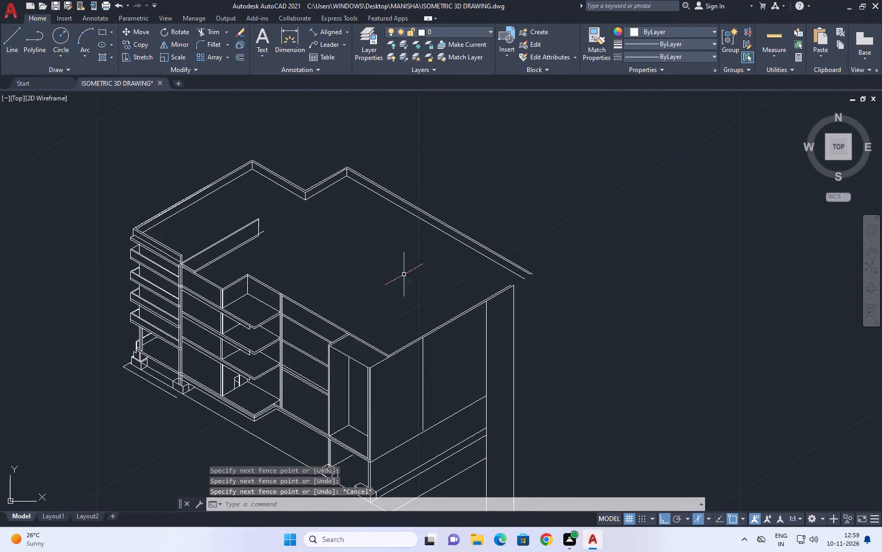
middle_drag(506, 247, 504, 265)
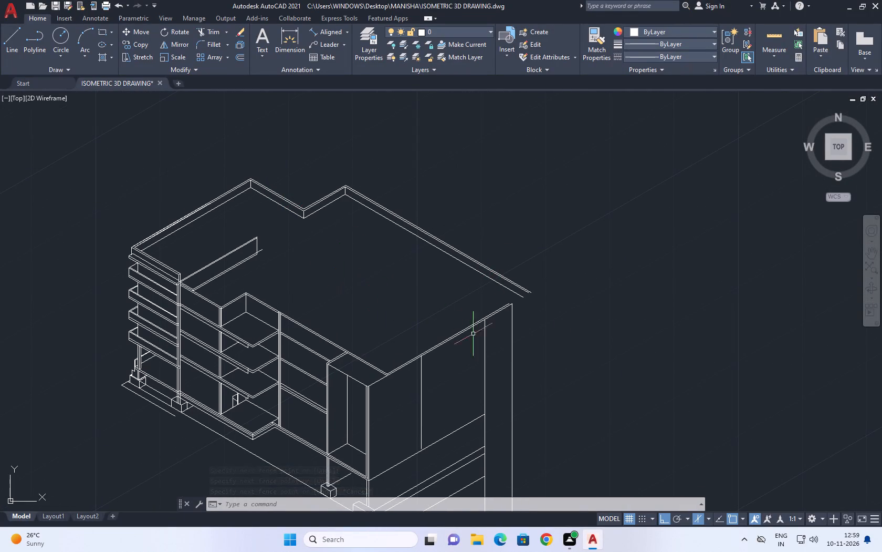
middle_drag(554, 340, 550, 365)
key(e)
text(X)
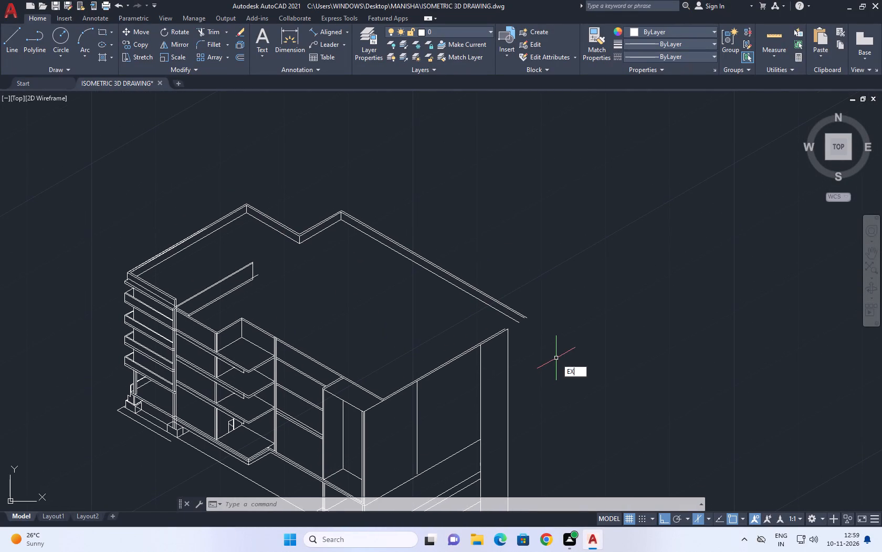
key(space)
click(500, 360)
click(516, 349)
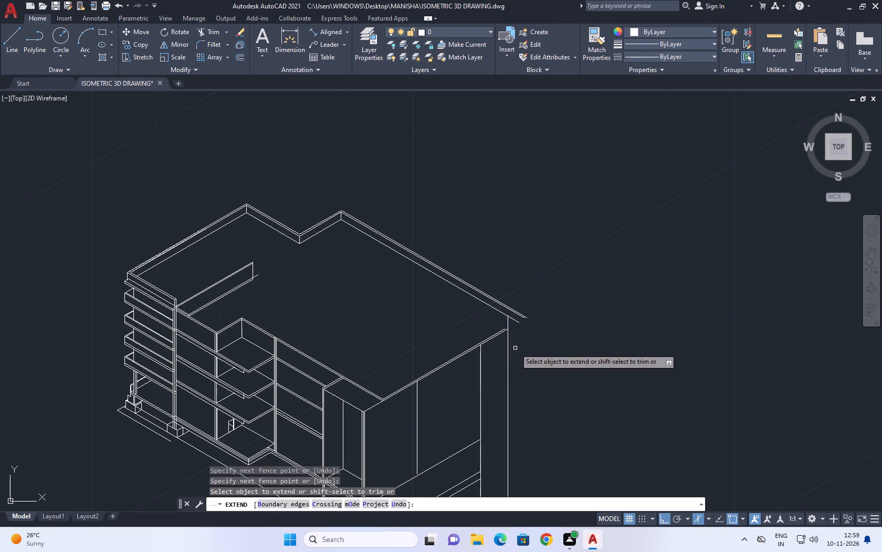
click(503, 351)
drag(497, 355, 503, 355)
click(526, 349)
click(499, 353)
click(518, 354)
click(506, 357)
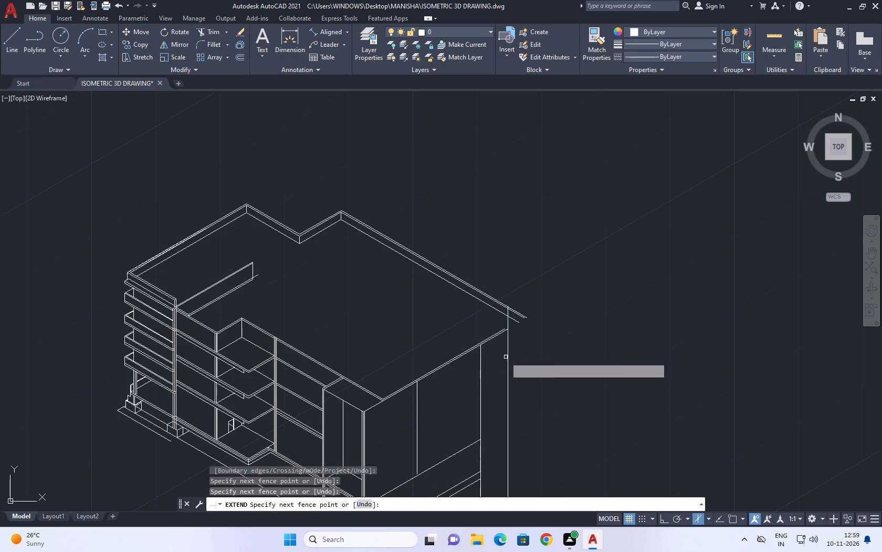
right_click(515, 157)
click(561, 174)
Erase the old far vertical line of the side face, just inside the new corner vertical.
scroll(451, 341, down, 3)
middle_drag(506, 353, 497, 331)
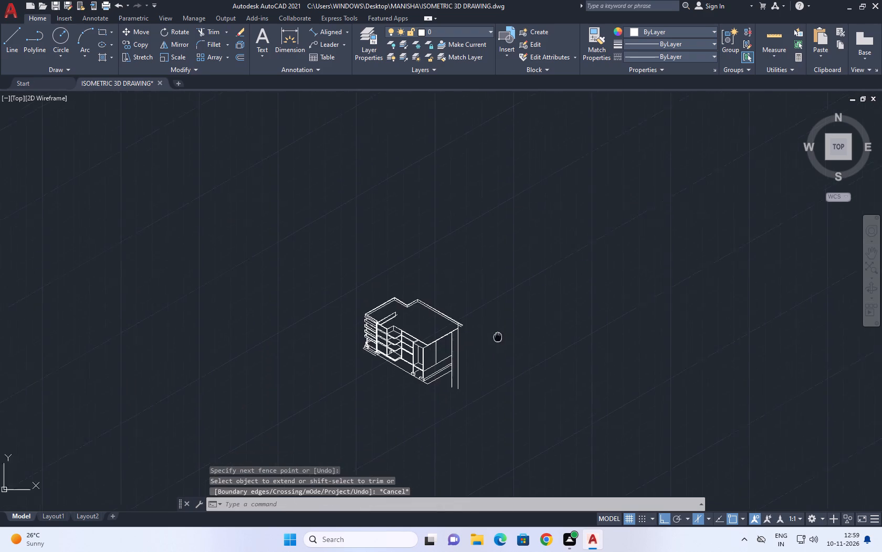
middle_drag(497, 331, 492, 299)
scroll(434, 295, up, 3)
click(496, 311)
click(479, 325)
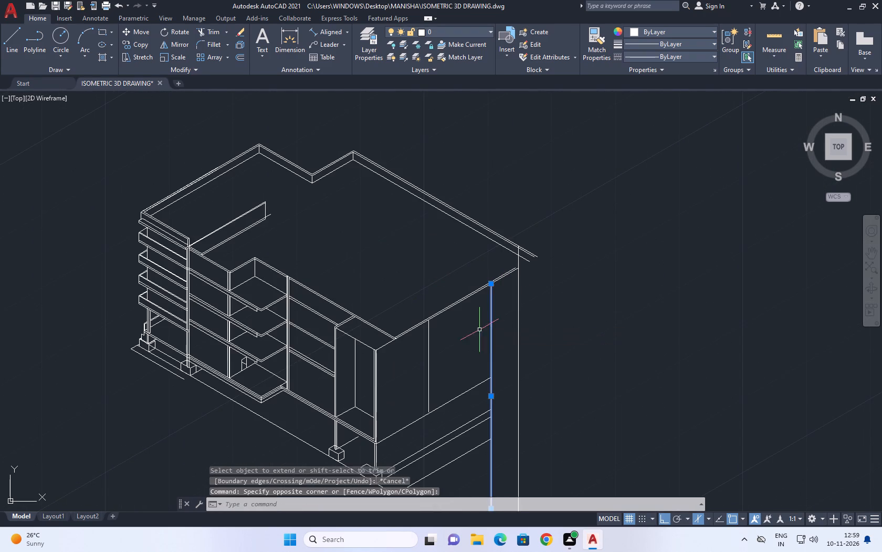
right_click(565, 294)
click(599, 100)
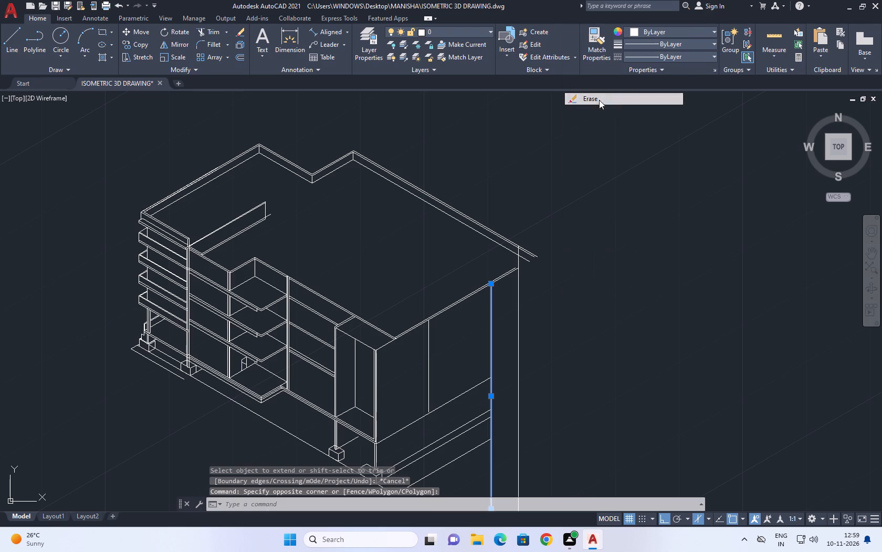
Trim the ends of the long far parapet's lines that overshoot the side face's far corner vertical.
scroll(535, 254, up, 1)
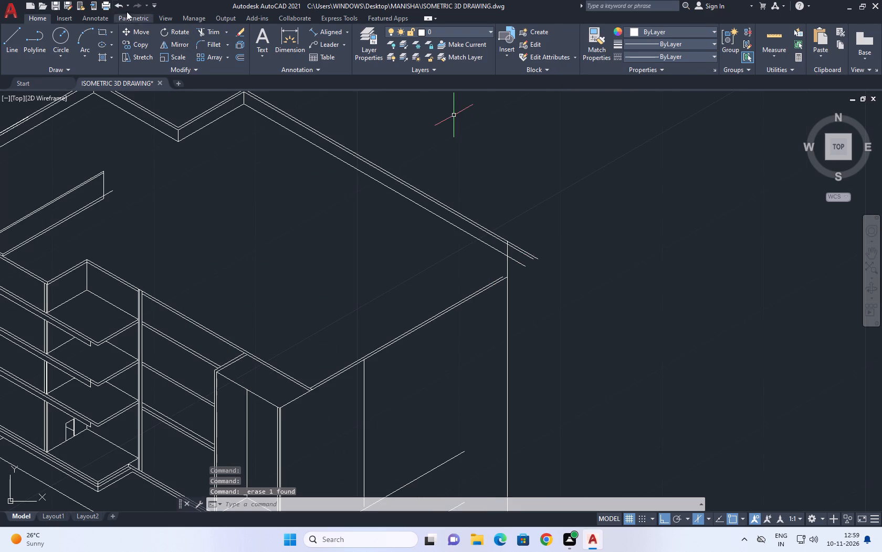
click(215, 32)
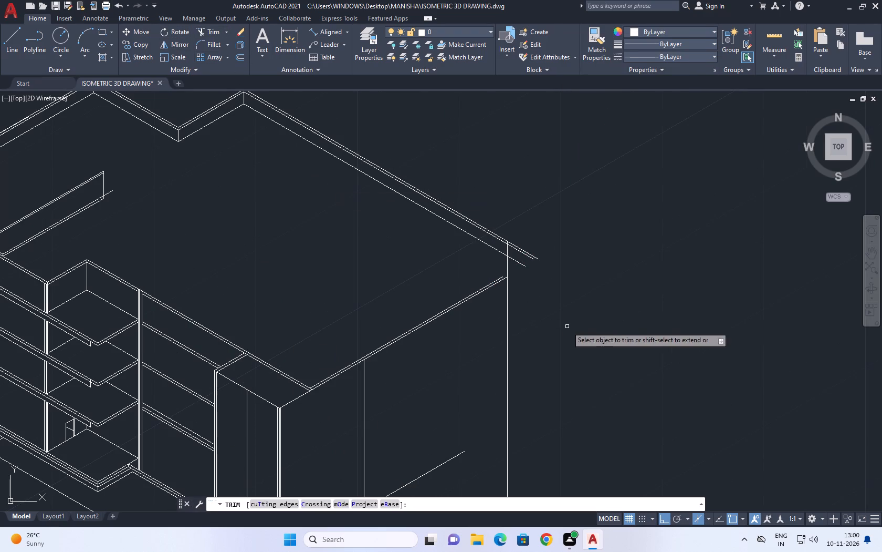
scroll(543, 304, up, 2)
drag(516, 163, 515, 158)
drag(481, 260, 486, 294)
right_click(508, 230)
click(543, 252)
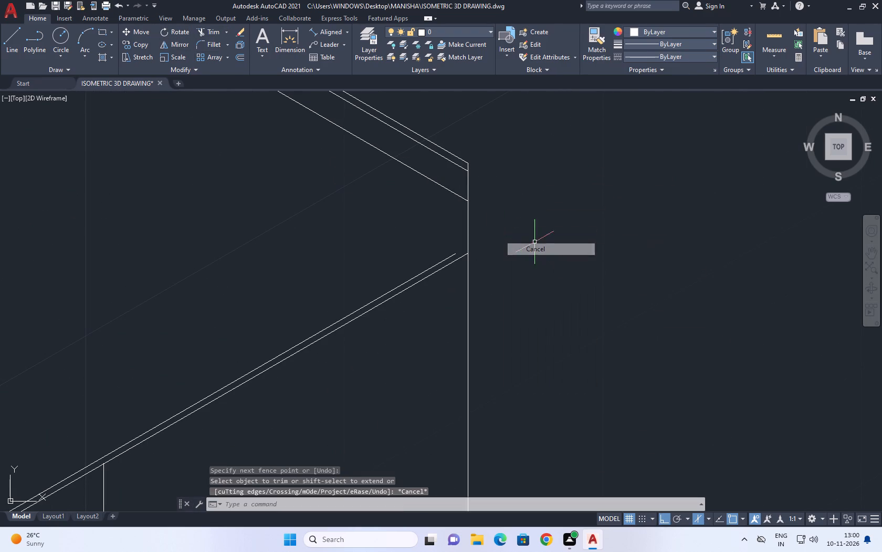
Extend the inner line of the side roof edge to the far corner vertical.
scroll(506, 236, down, 3)
middle_drag(464, 258, 471, 282)
scroll(478, 268, up, 1)
middle_drag(479, 268, 488, 283)
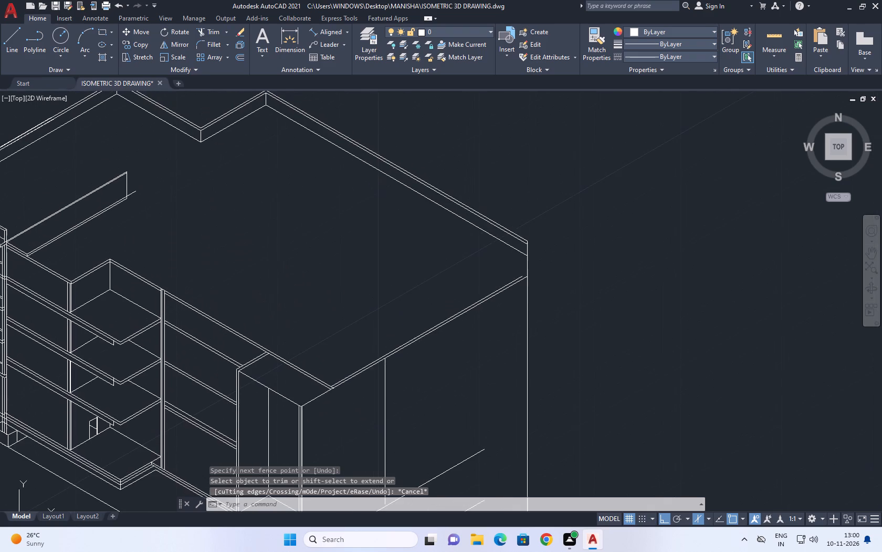
key(e)
key(x)
key(space)
click(514, 282)
click(513, 274)
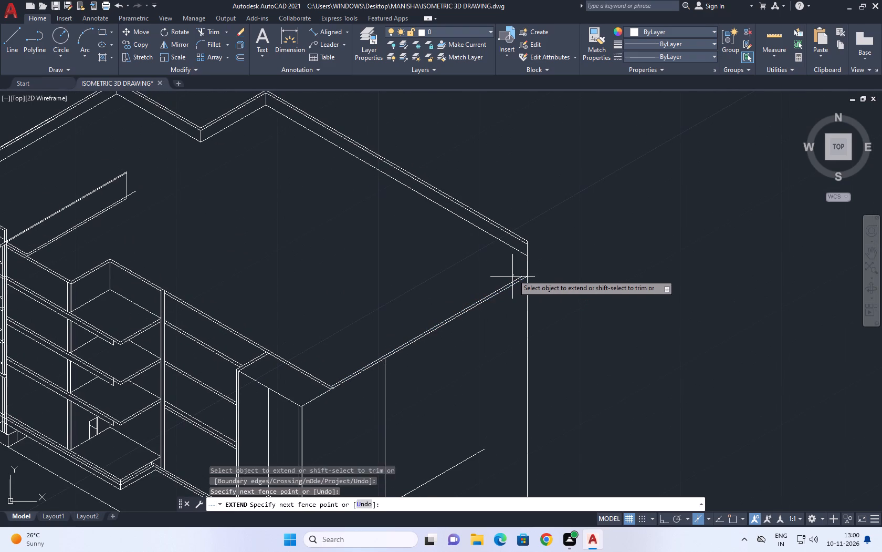
click(511, 281)
click(512, 279)
double_click(512, 280)
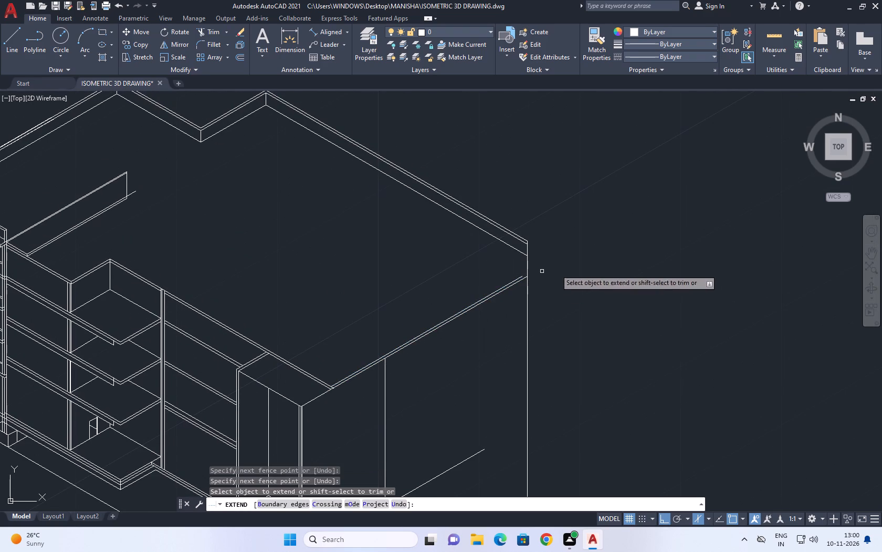
key(space)
scroll(584, 239, down, 2)
scroll(542, 261, up, 3)
key(space)
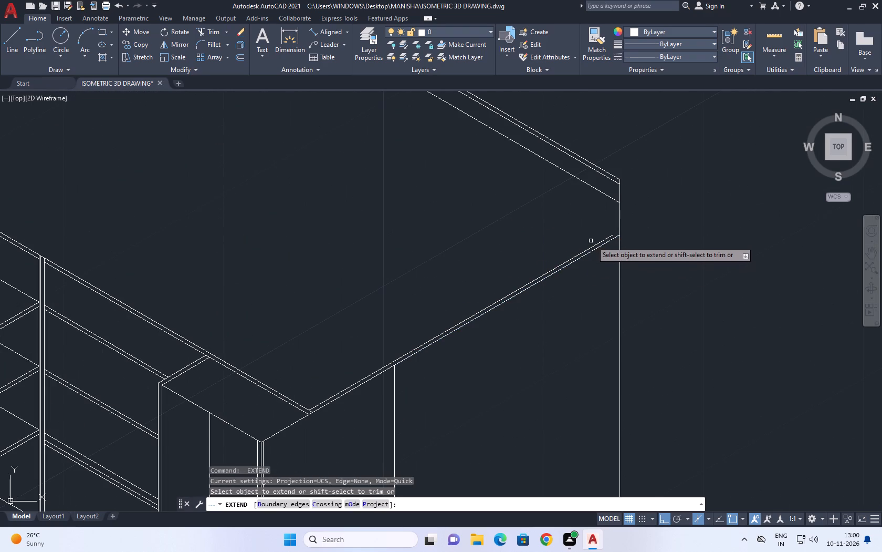
click(592, 248)
key(space)
Move the side face's middle vertical line about 1.1 toward the far corner along the 30° axis.
scroll(486, 314, down, 2)
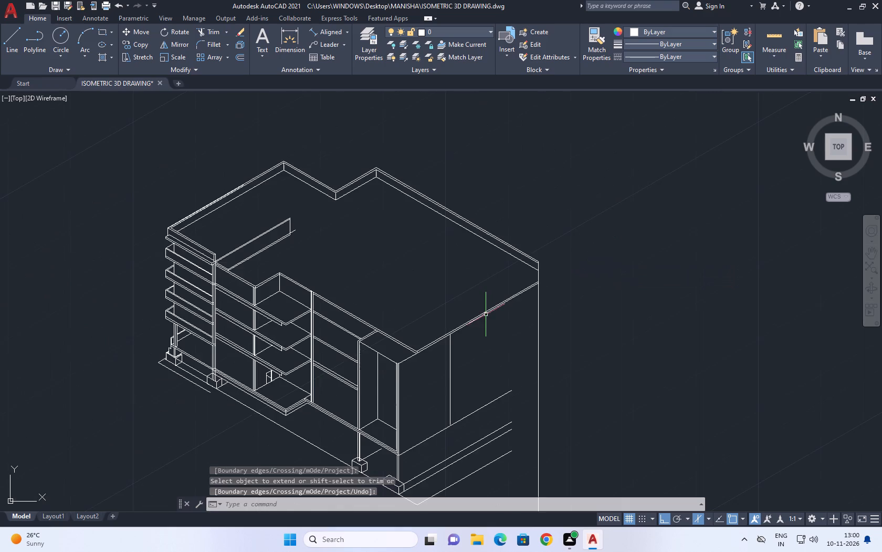
middle_drag(544, 344, 535, 336)
scroll(535, 333, up, 1)
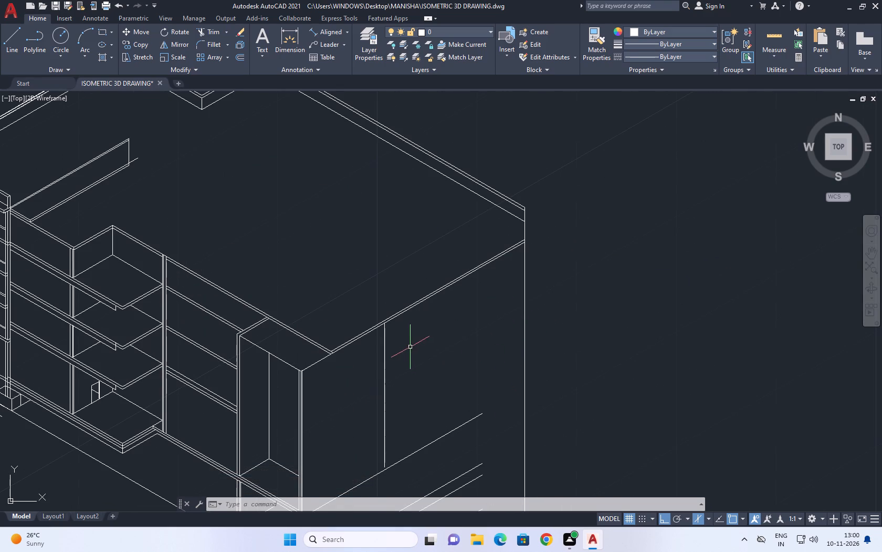
middle_drag(472, 308, 447, 310)
middle_drag(432, 323, 433, 248)
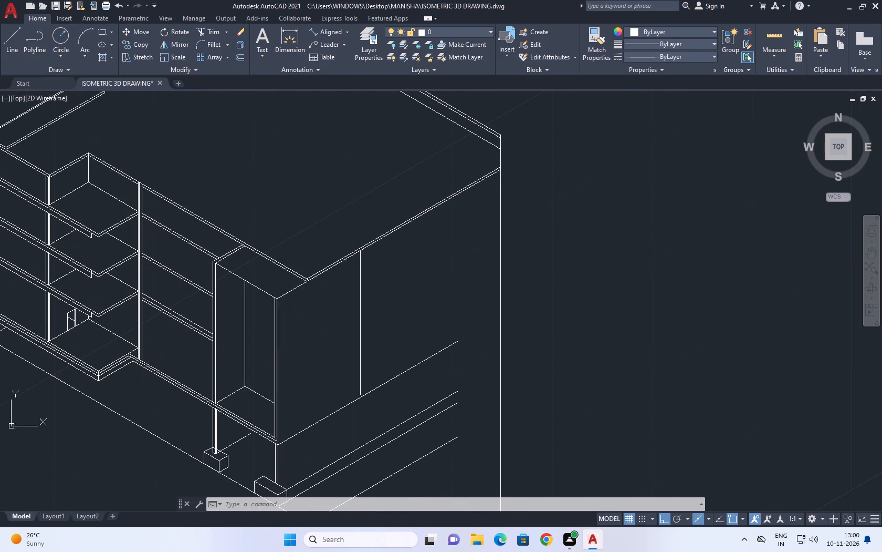
click(366, 320)
drag(354, 308, 365, 312)
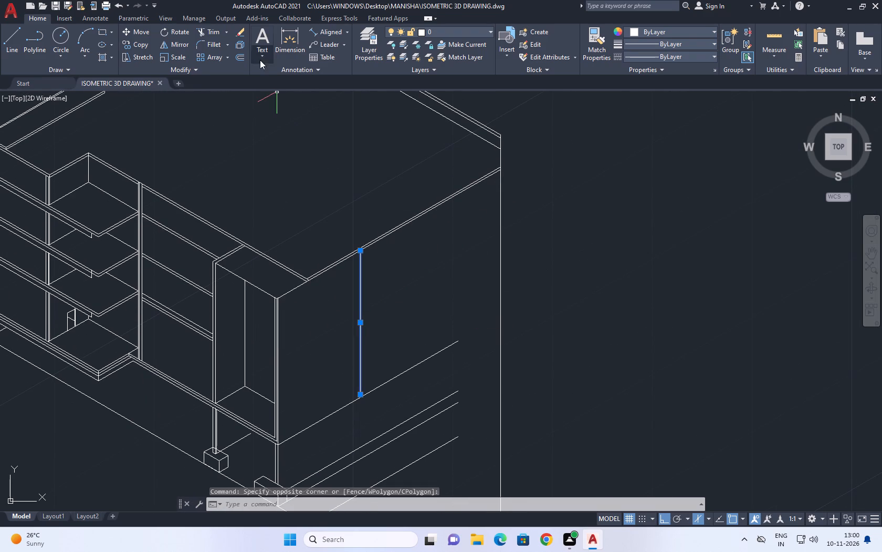
click(138, 30)
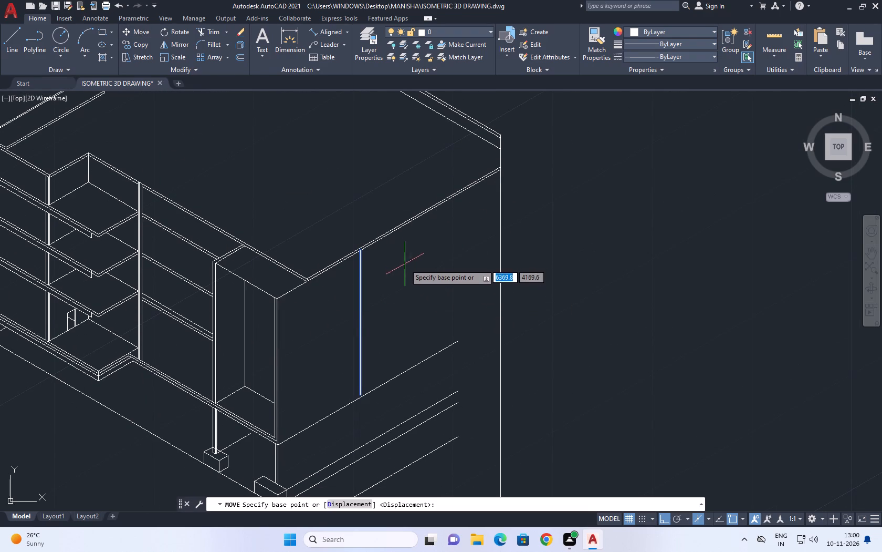
click(405, 268)
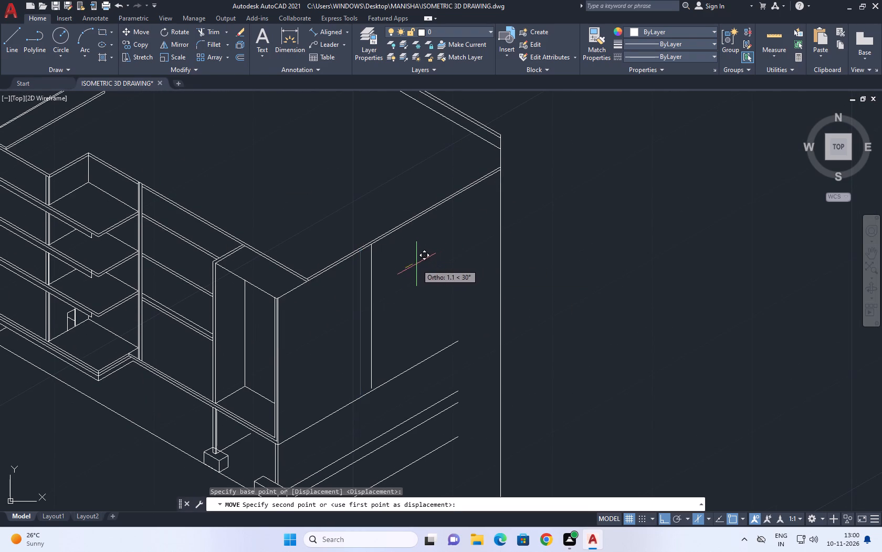
click(416, 264)
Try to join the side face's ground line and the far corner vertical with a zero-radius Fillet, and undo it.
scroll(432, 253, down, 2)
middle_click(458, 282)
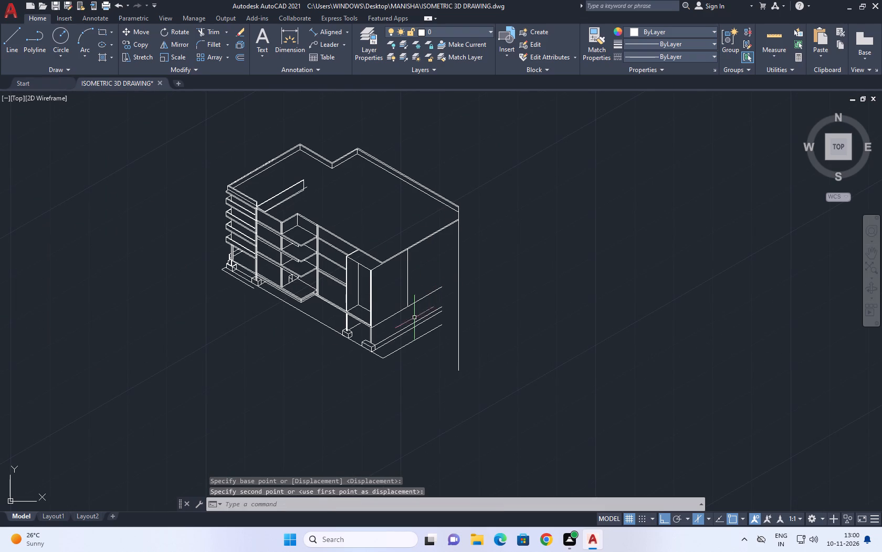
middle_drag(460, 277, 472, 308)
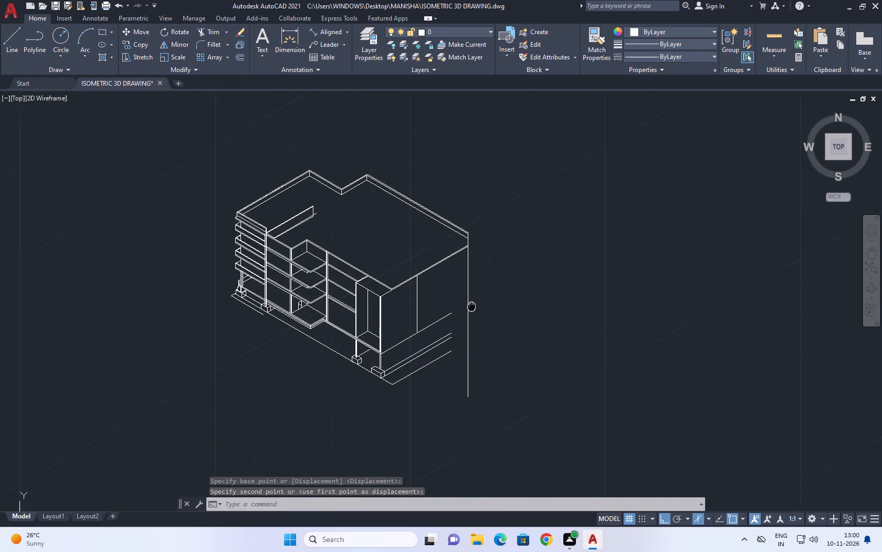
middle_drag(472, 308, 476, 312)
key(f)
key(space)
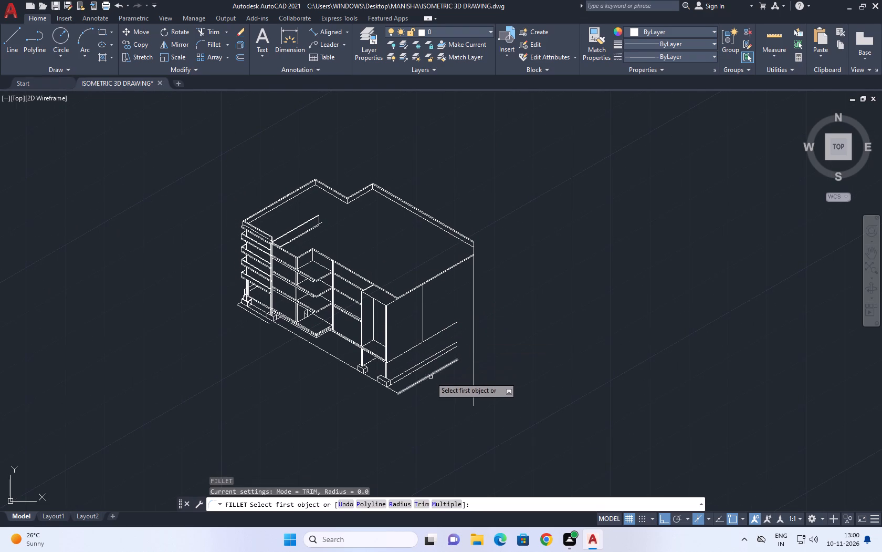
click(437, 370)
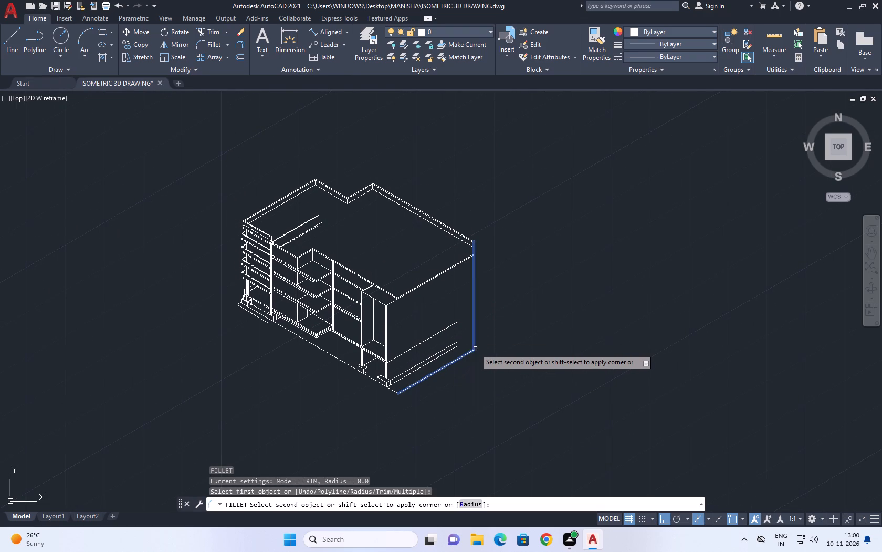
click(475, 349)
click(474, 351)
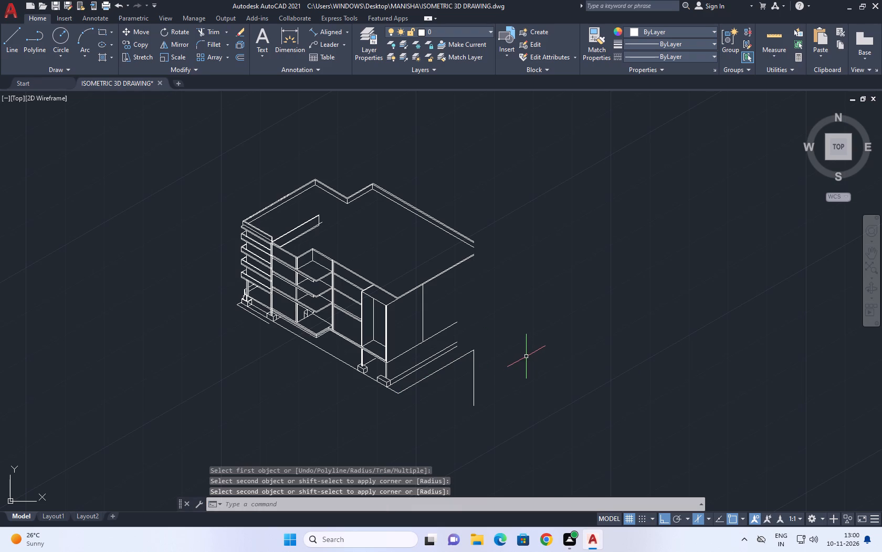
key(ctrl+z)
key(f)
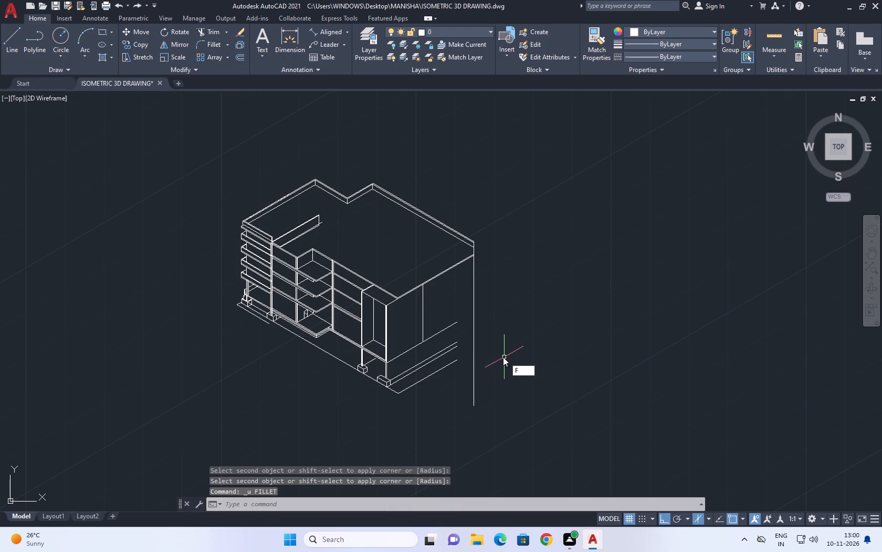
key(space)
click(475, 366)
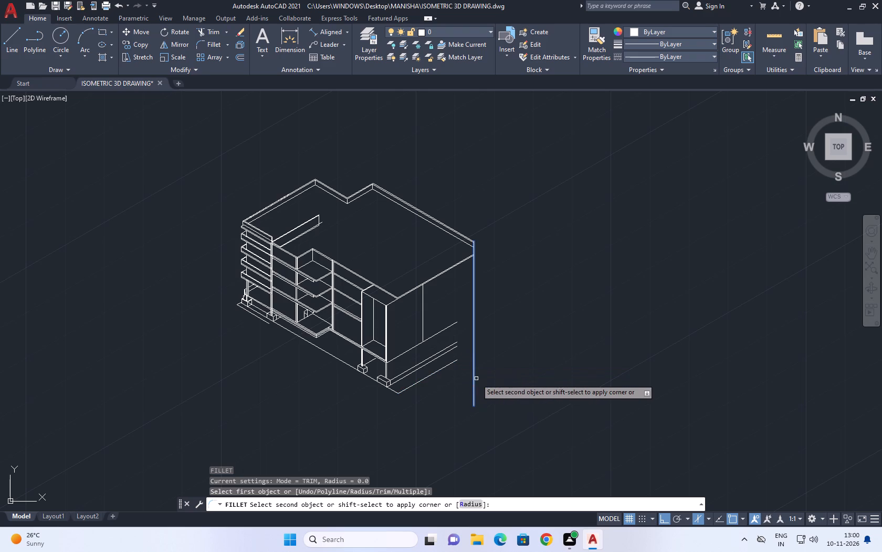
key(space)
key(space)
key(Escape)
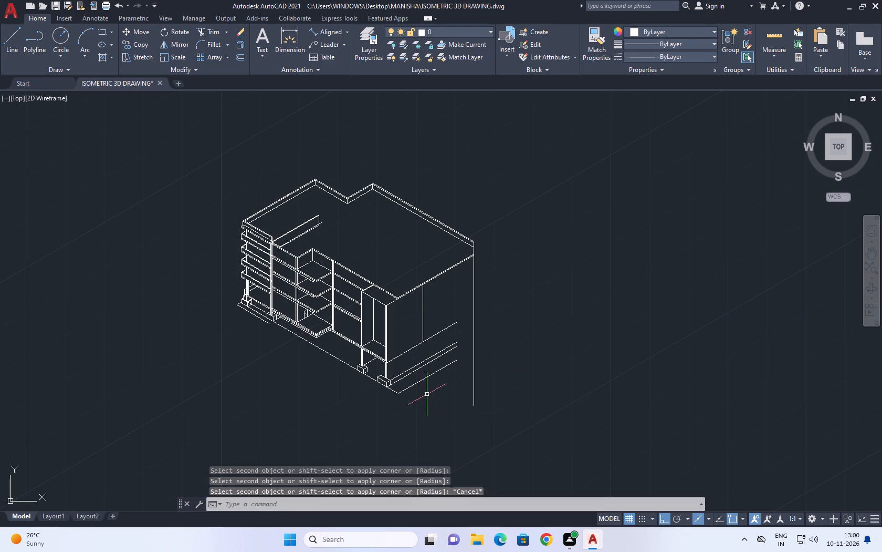
Fillet the side face's ground line and the far corner vertical with radius 0, keeping the vertical's upper part.
key(f)
key(space)
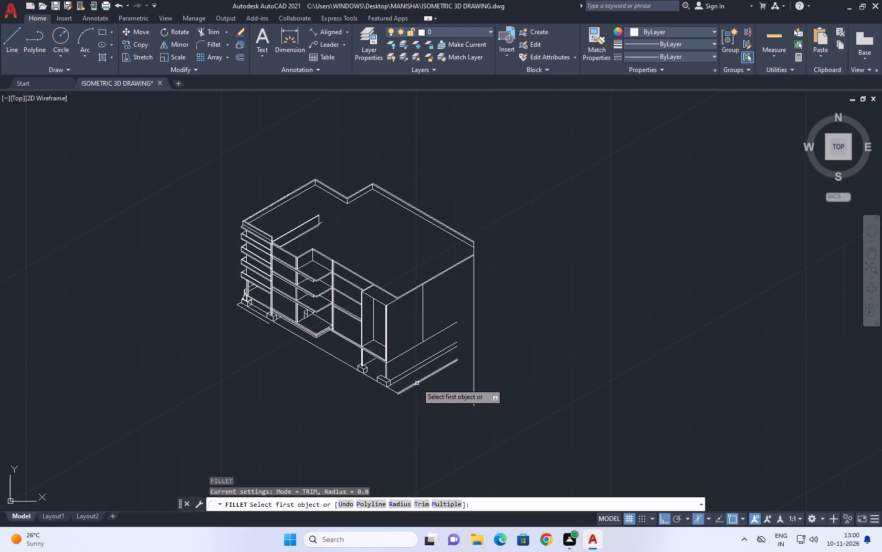
click(416, 383)
click(472, 333)
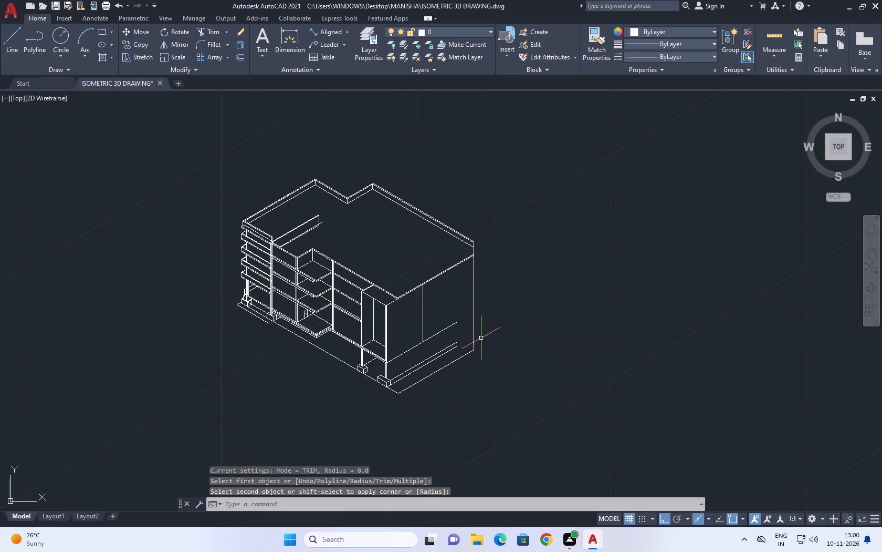
Extend the side face's lower edge and the two parallel lines below it to the far corner vertical.
middle_drag(498, 229, 525, 200)
scroll(498, 229, up, 1)
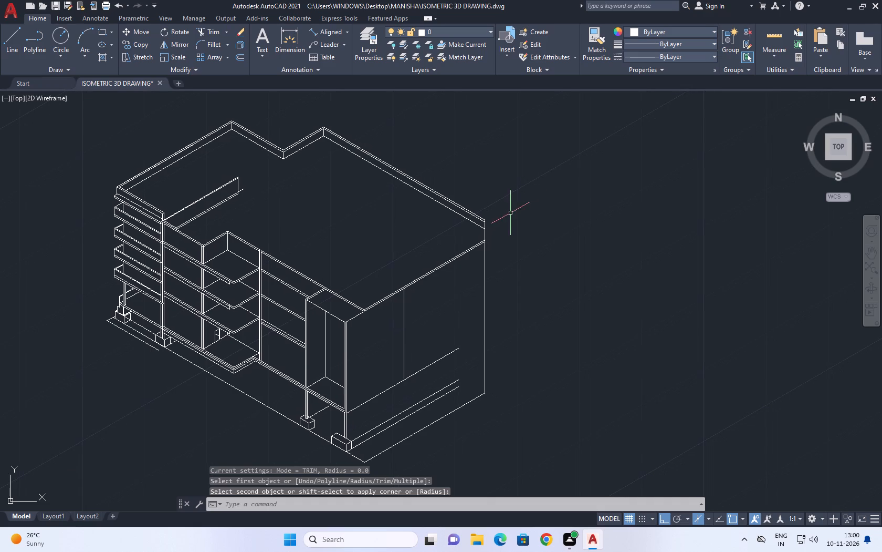
key(e)
key(x)
key(space)
drag(434, 412, 433, 412)
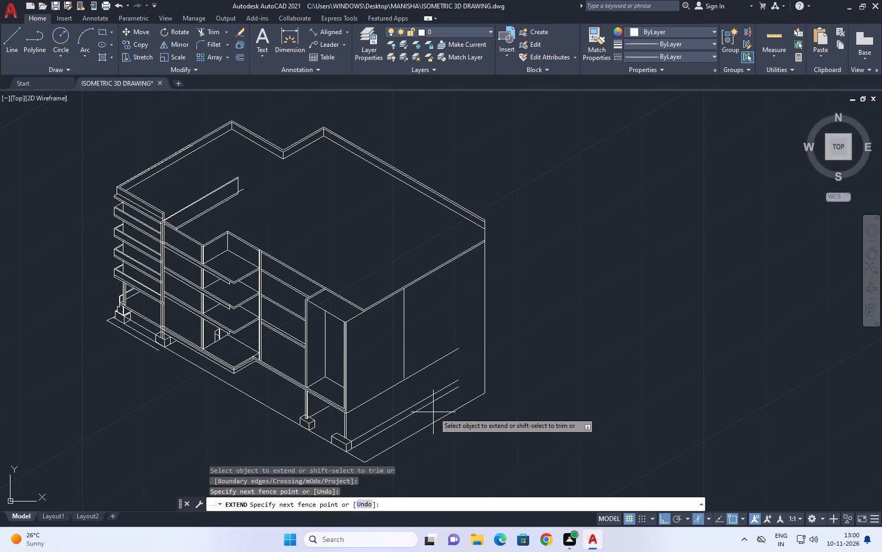
drag(433, 412, 432, 403)
click(427, 334)
key(space)
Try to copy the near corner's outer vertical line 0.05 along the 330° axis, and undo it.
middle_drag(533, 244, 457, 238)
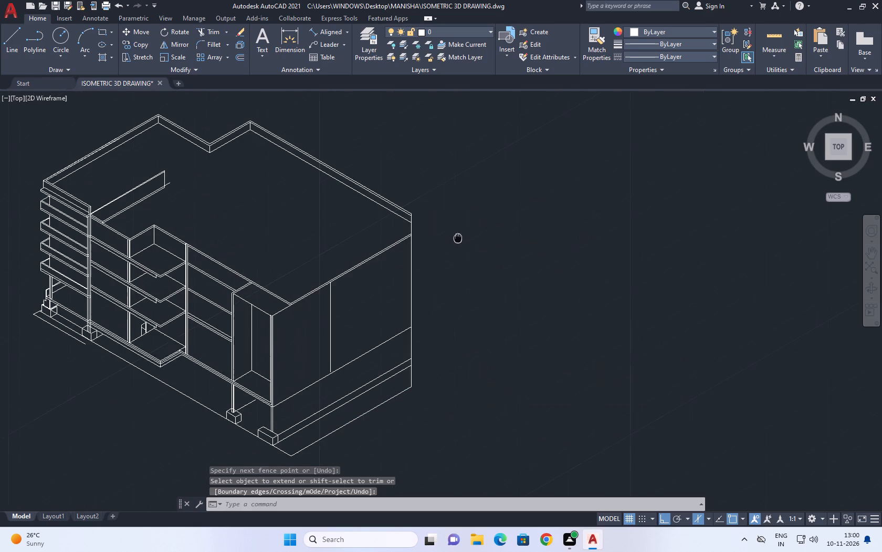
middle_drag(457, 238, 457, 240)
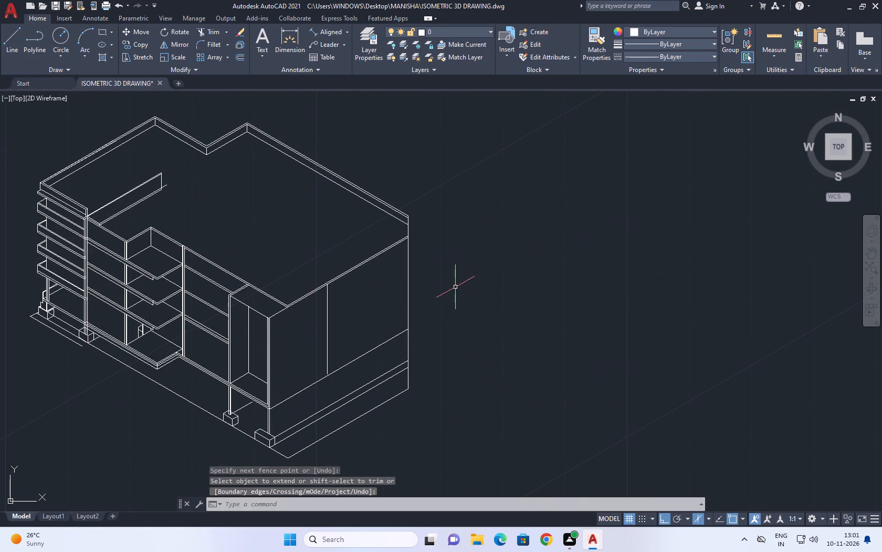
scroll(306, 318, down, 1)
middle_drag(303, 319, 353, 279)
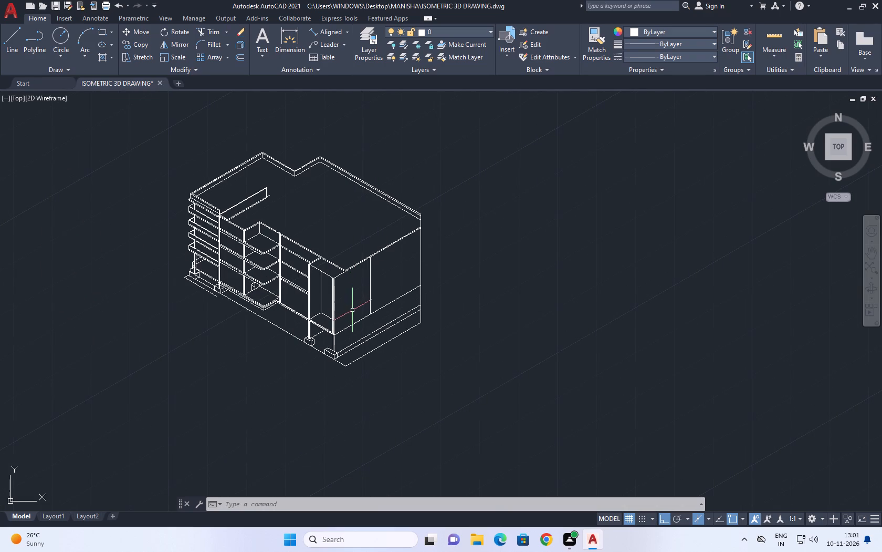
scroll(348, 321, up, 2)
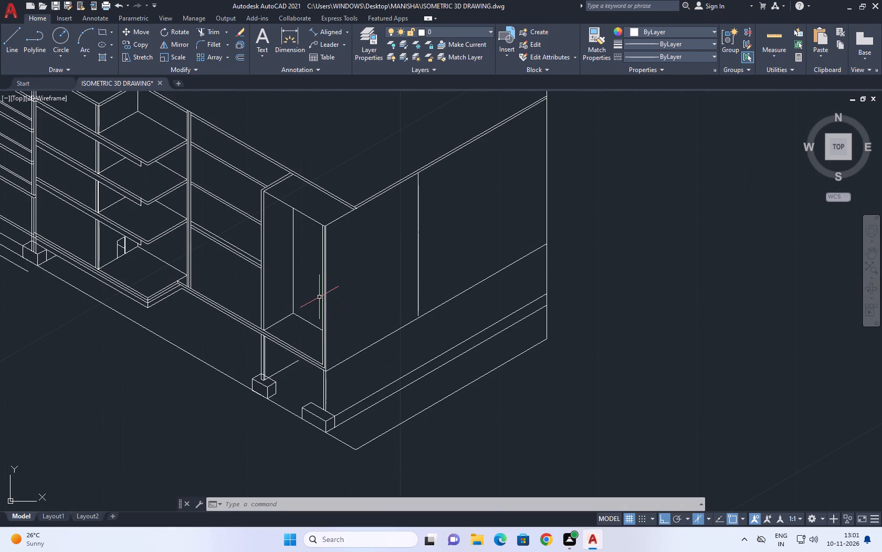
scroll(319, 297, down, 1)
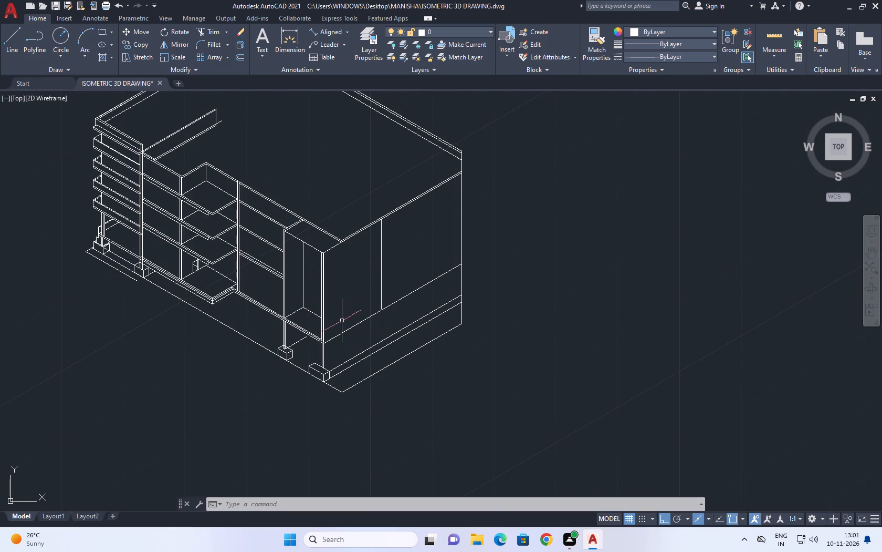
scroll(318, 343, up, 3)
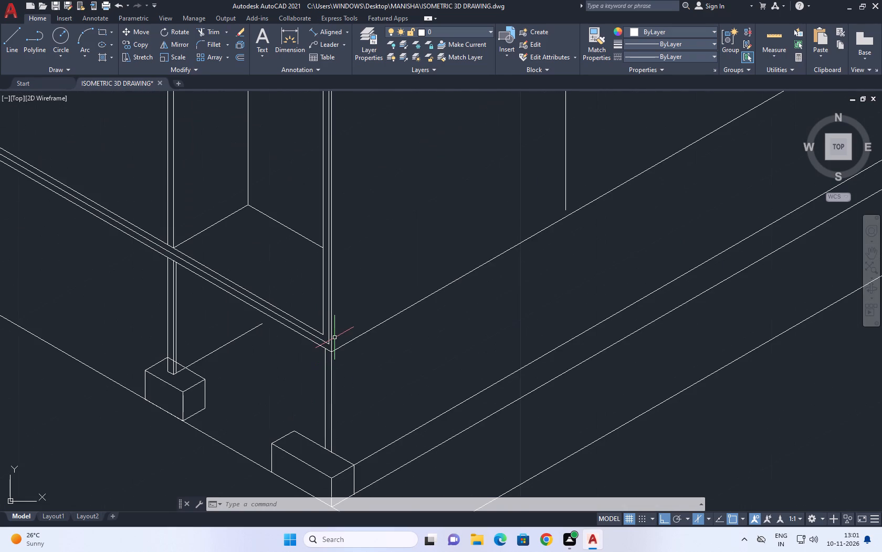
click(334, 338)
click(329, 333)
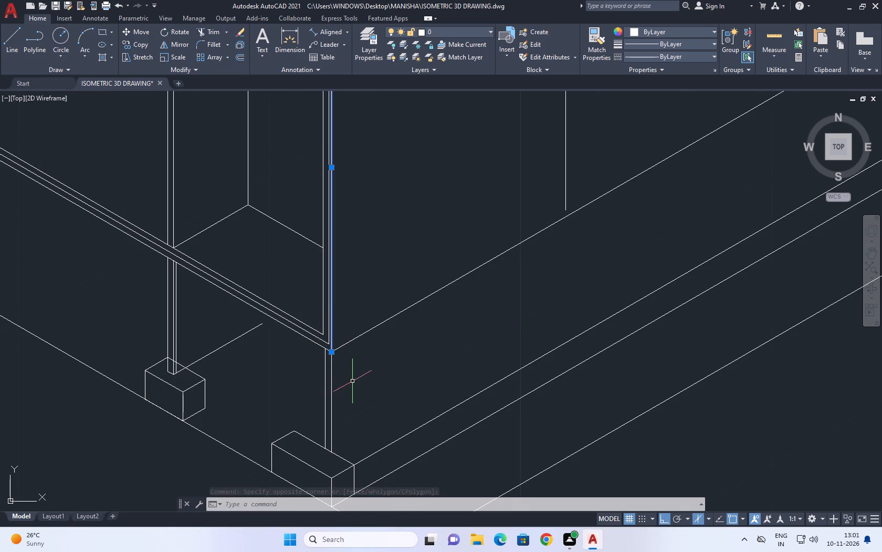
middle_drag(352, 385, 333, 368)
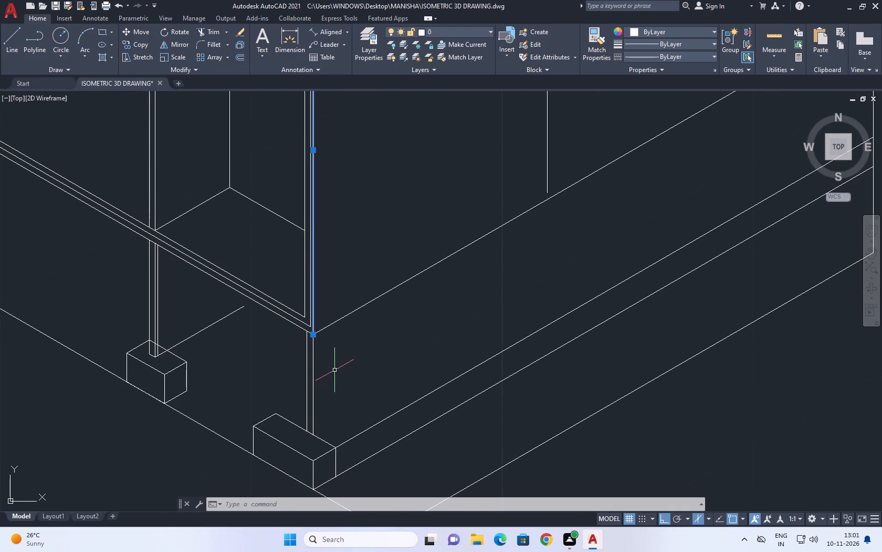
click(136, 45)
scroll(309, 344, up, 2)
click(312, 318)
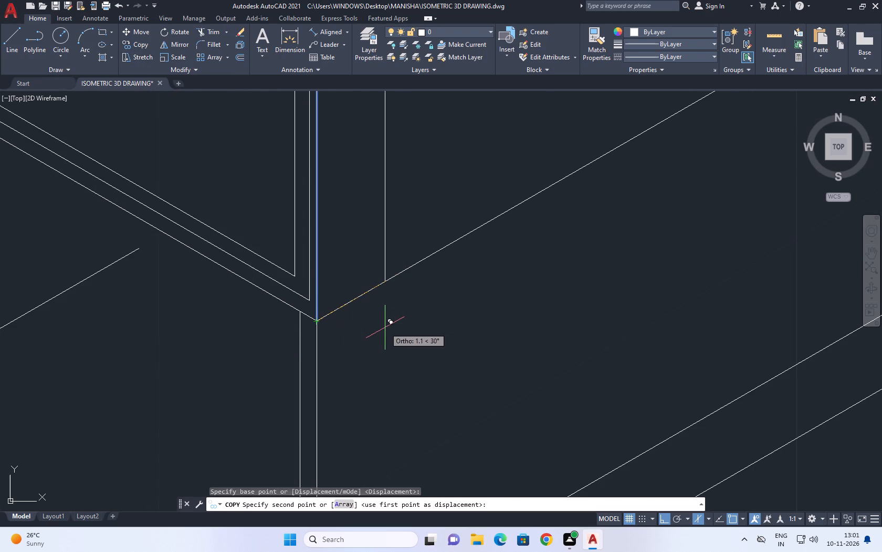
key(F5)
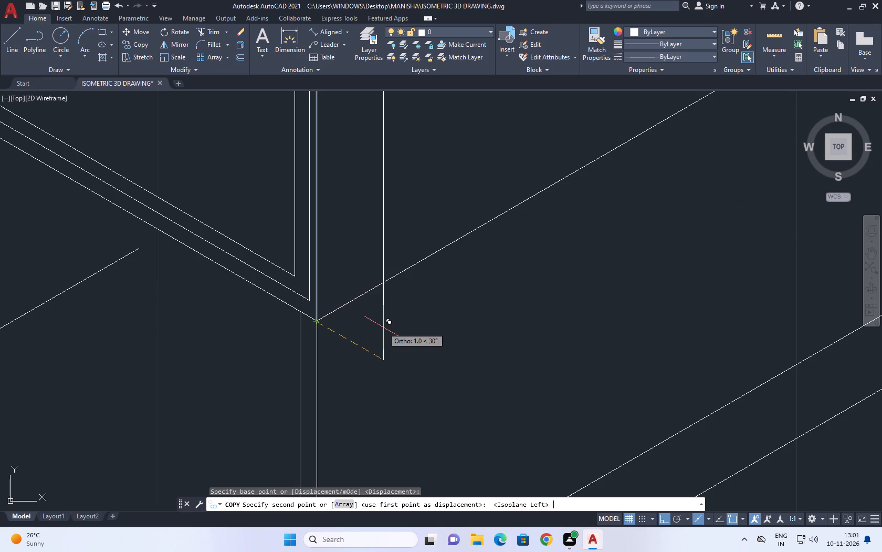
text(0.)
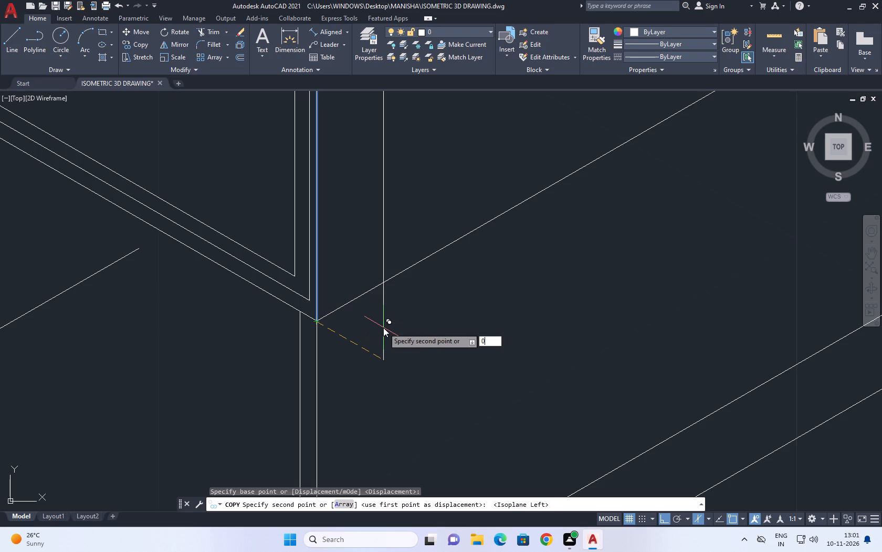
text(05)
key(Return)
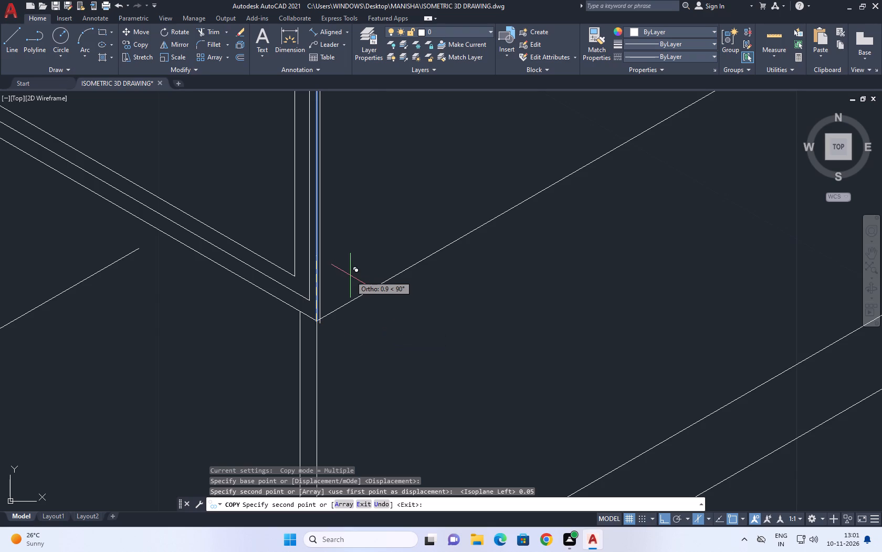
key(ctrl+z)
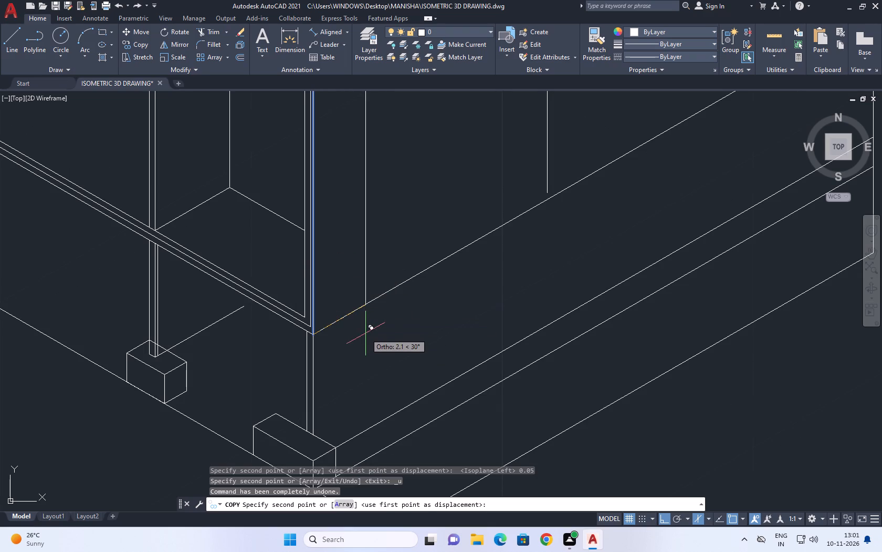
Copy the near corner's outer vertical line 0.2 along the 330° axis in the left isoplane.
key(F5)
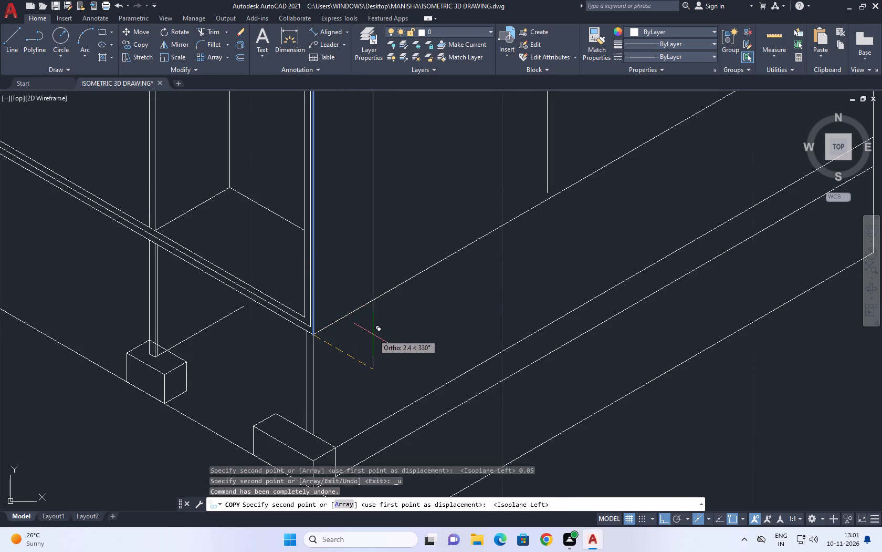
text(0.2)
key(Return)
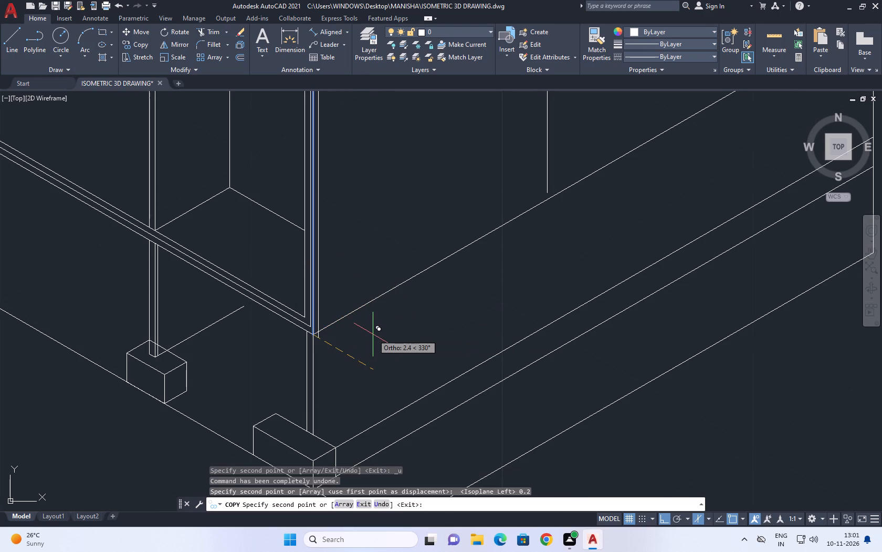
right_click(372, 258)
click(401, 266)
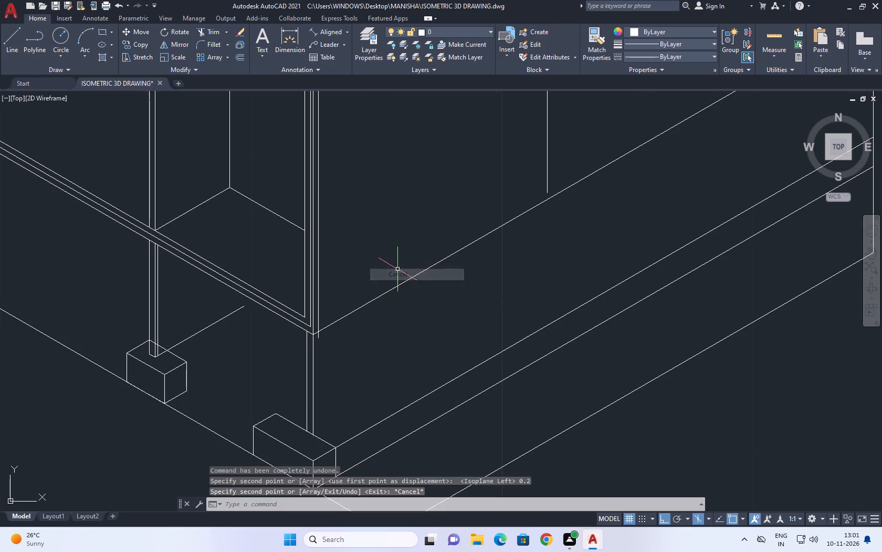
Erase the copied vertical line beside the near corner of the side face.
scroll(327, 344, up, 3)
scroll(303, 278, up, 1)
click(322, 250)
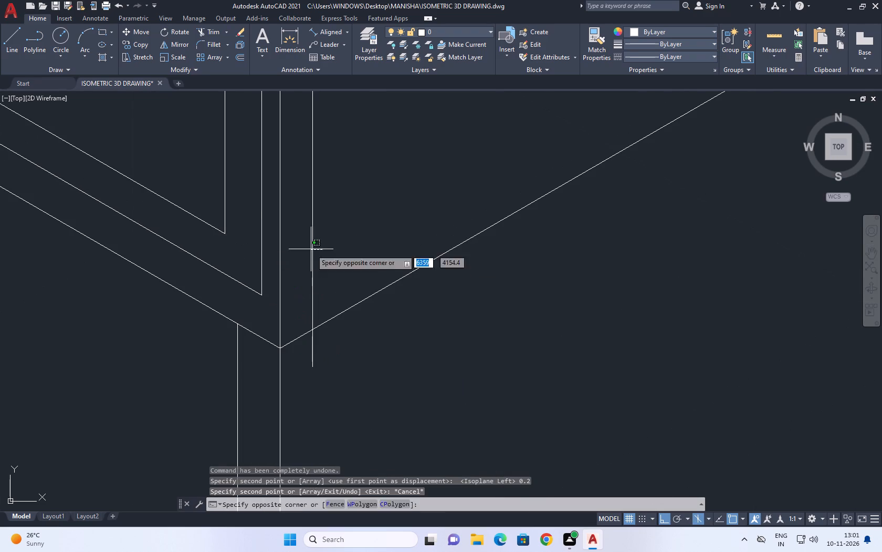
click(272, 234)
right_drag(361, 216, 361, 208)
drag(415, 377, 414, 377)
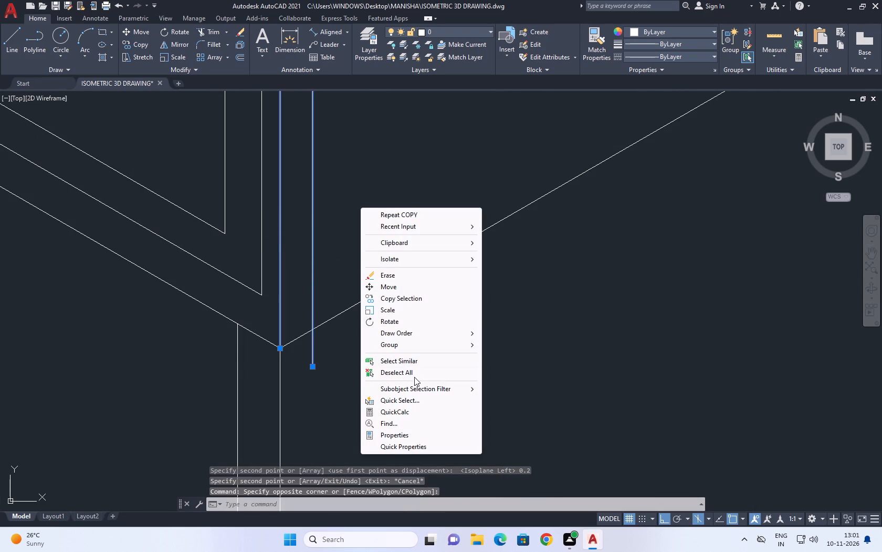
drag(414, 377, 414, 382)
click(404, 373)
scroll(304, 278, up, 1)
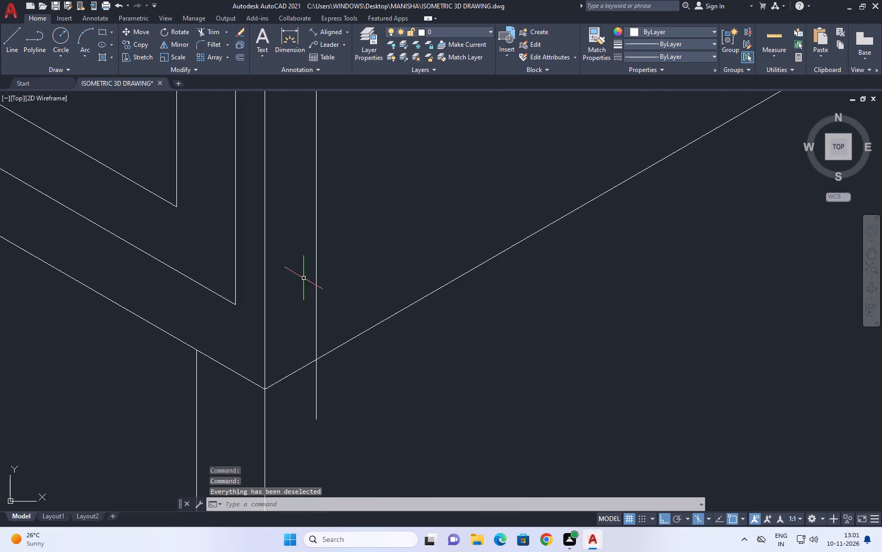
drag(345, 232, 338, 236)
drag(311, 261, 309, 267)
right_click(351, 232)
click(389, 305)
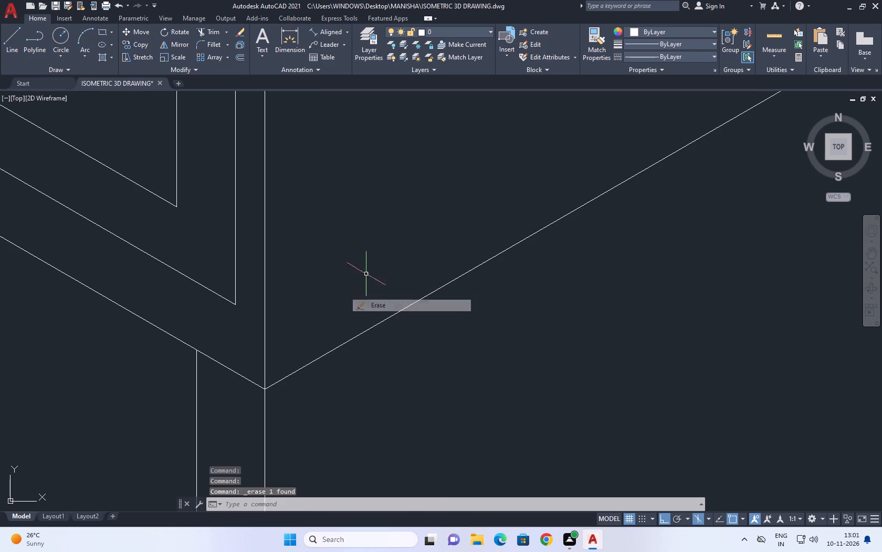
Copy the near corner's outer vertical line 0.226 along the 330° axis from its lower endpoint.
drag(338, 232, 321, 245)
drag(261, 291, 260, 296)
scroll(308, 212, up, 1)
middle_drag(299, 216, 273, 272)
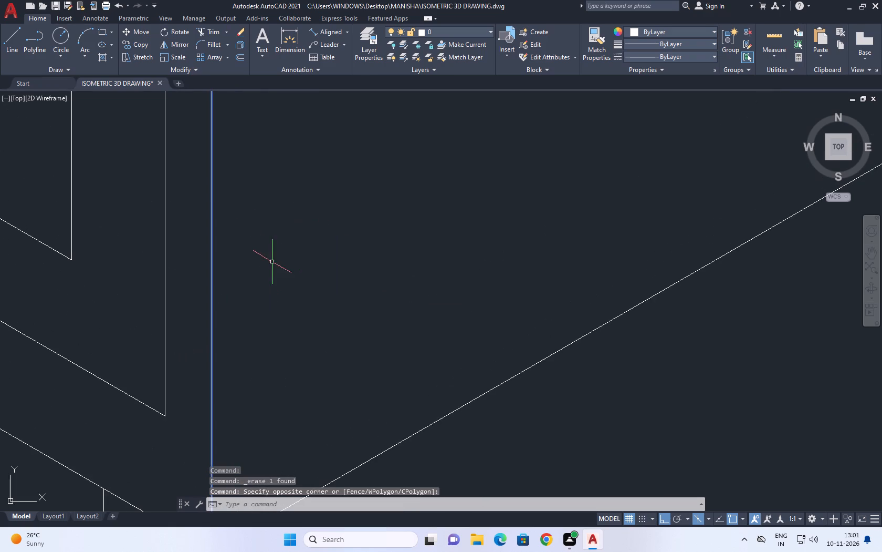
click(136, 45)
scroll(297, 197, down, 2)
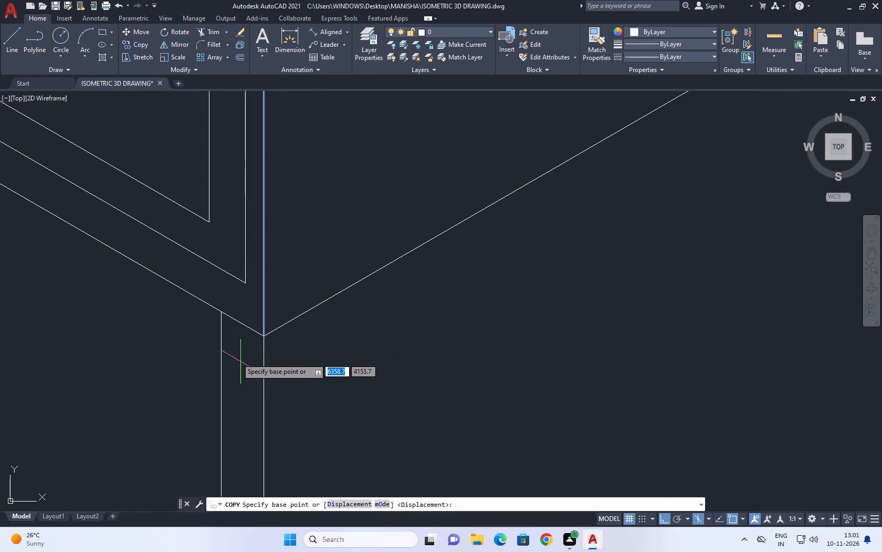
scroll(226, 330, up, 3)
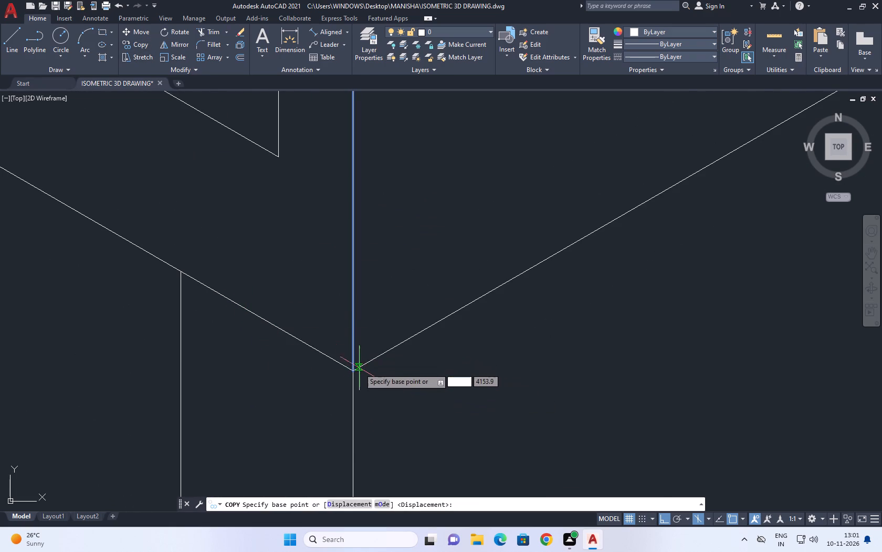
click(354, 372)
text(0.226)
key(Return)
scroll(415, 376, down, 4)
key(space)
scroll(411, 254, down, 2)
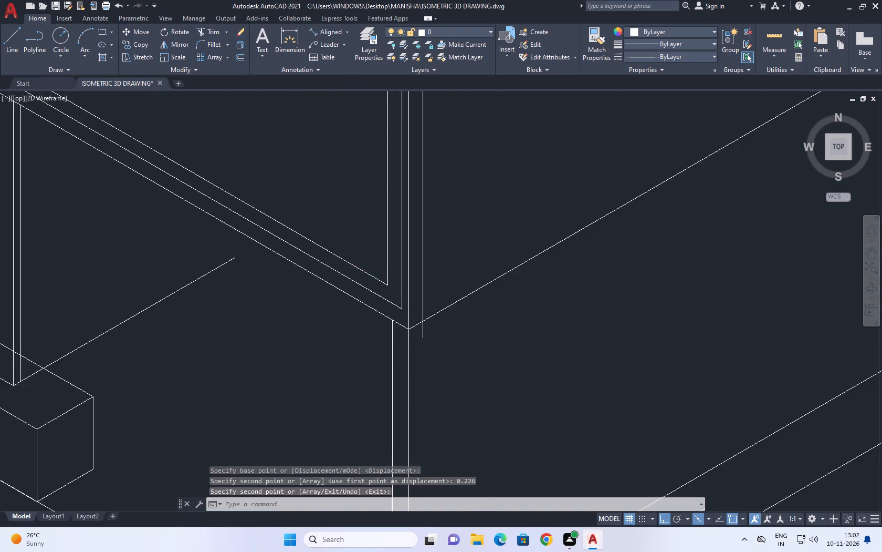
Trim the end of the copied vertical line that projects below the side face's lower edge.
middle_drag(399, 269, 421, 318)
scroll(428, 322, down, 3)
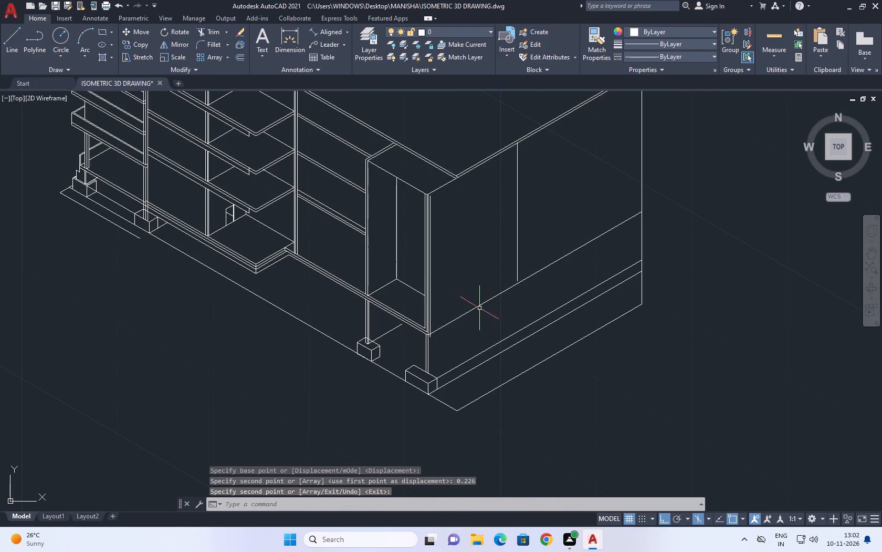
middle_drag(439, 188, 429, 213)
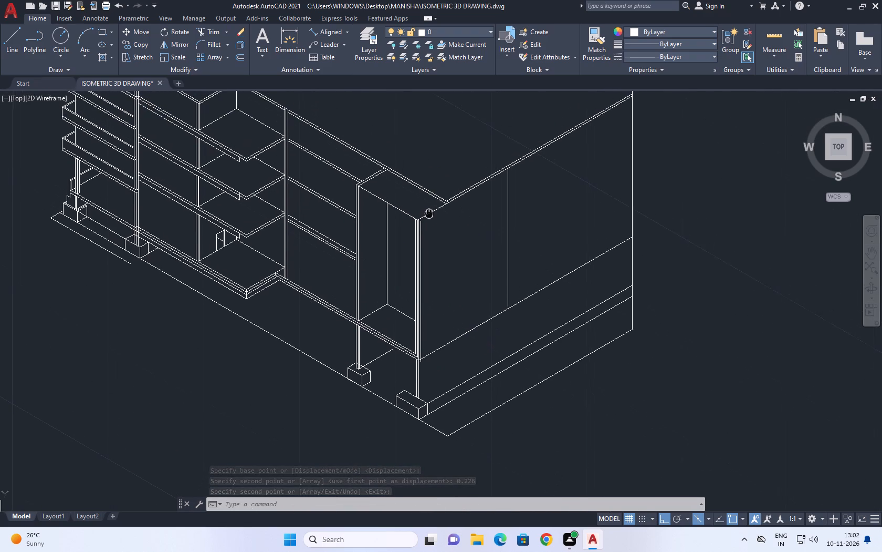
middle_drag(429, 213, 426, 225)
middle_drag(415, 269, 439, 252)
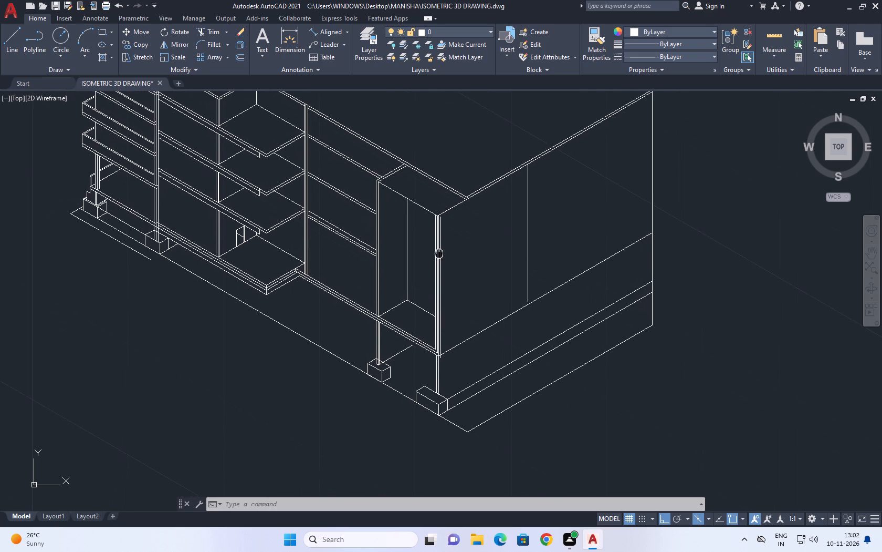
middle_drag(439, 252, 442, 254)
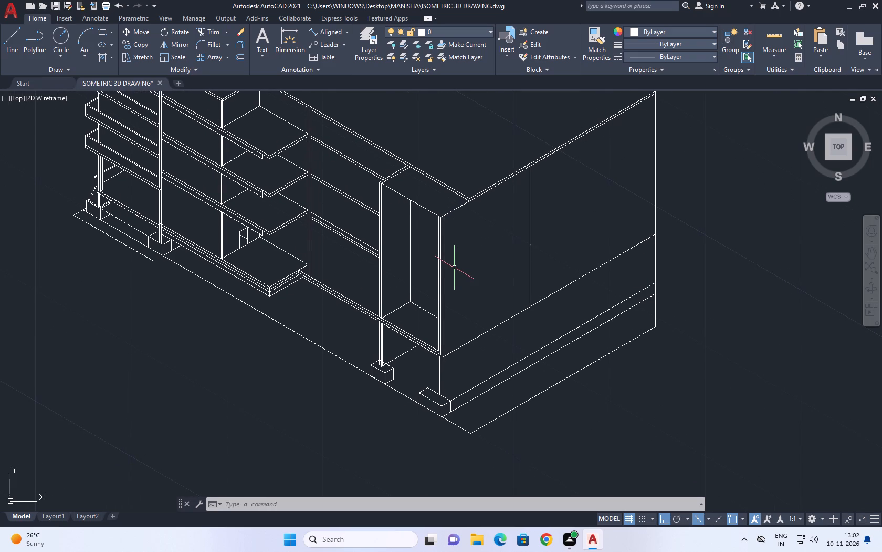
scroll(442, 354, up, 3)
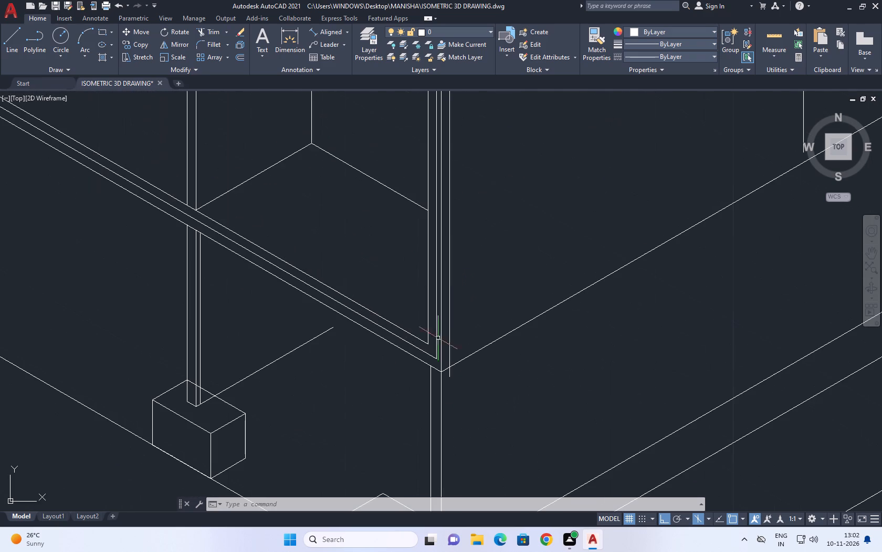
scroll(113, 7, down, 1)
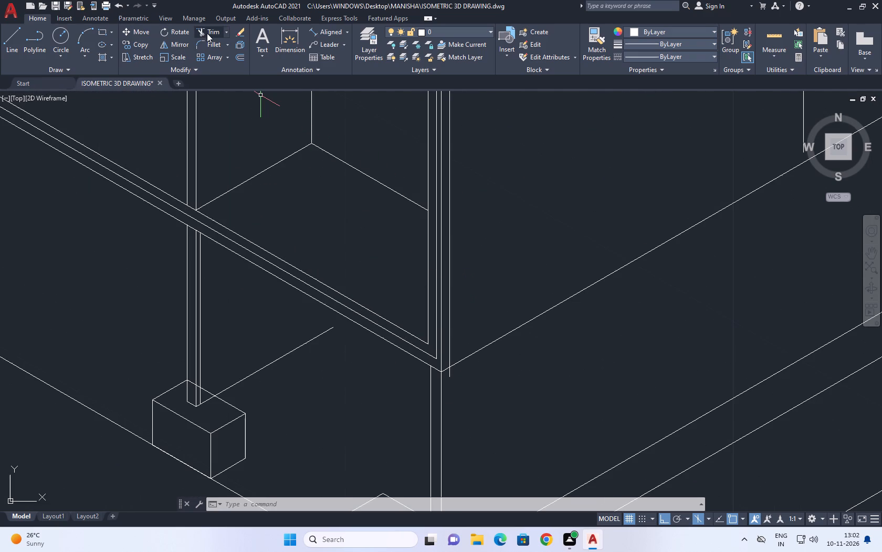
click(208, 32)
scroll(443, 376, up, 3)
click(460, 367)
click(513, 345)
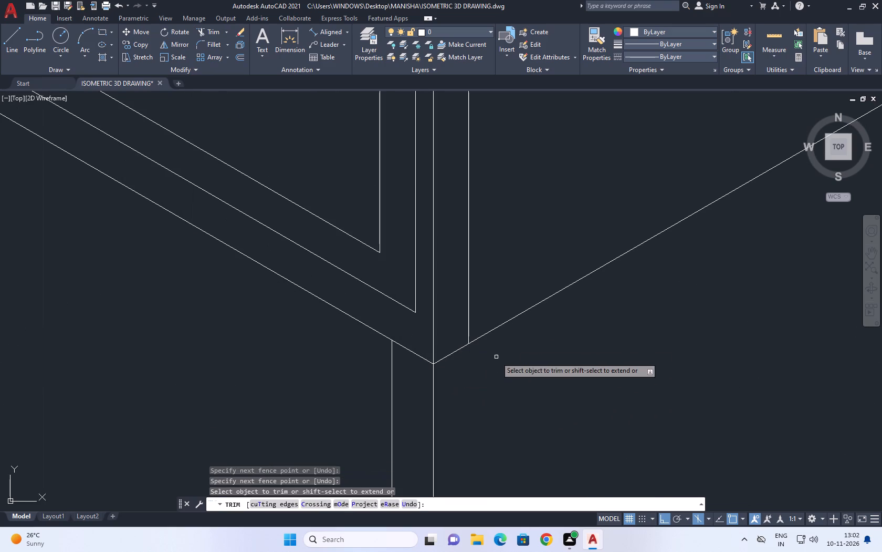
right_click(496, 357)
click(521, 386)
scroll(515, 376, down, 4)
scroll(504, 265, down, 3)
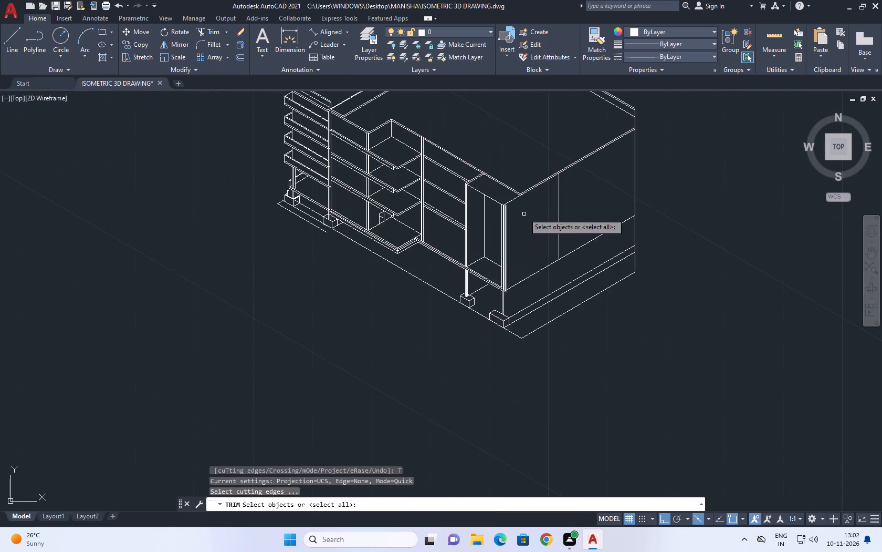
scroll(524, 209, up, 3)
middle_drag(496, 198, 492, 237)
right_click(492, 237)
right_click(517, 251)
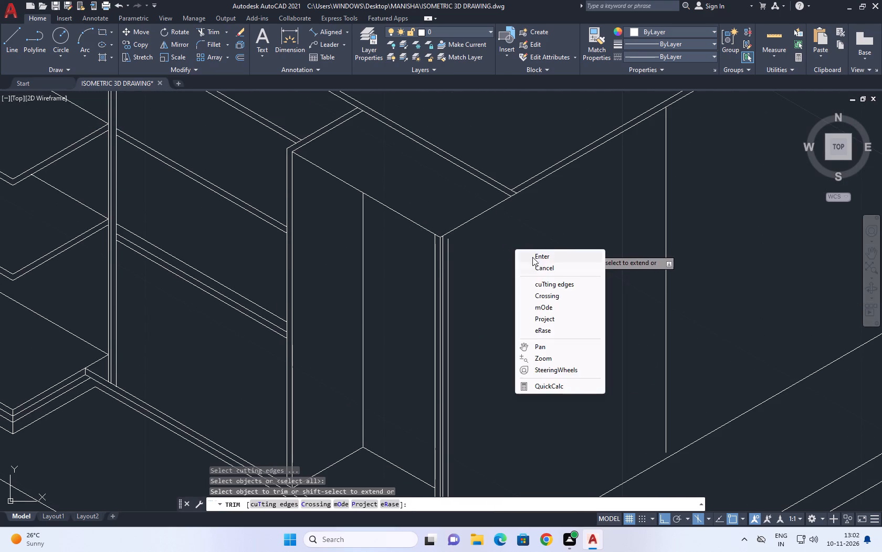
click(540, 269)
Extend the copied vertical line beside the near corner up to the side face's upper edge.
text(EX)
key(space)
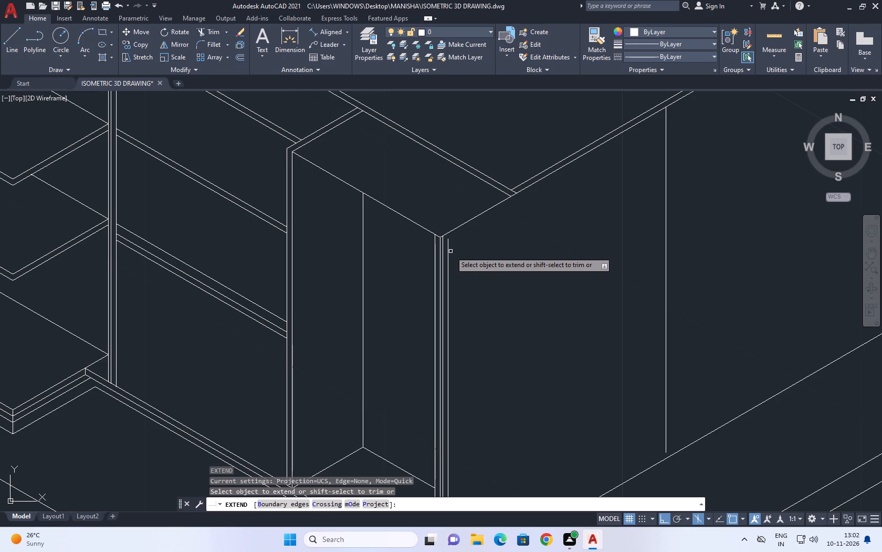
click(449, 250)
right_click(460, 257)
click(539, 282)
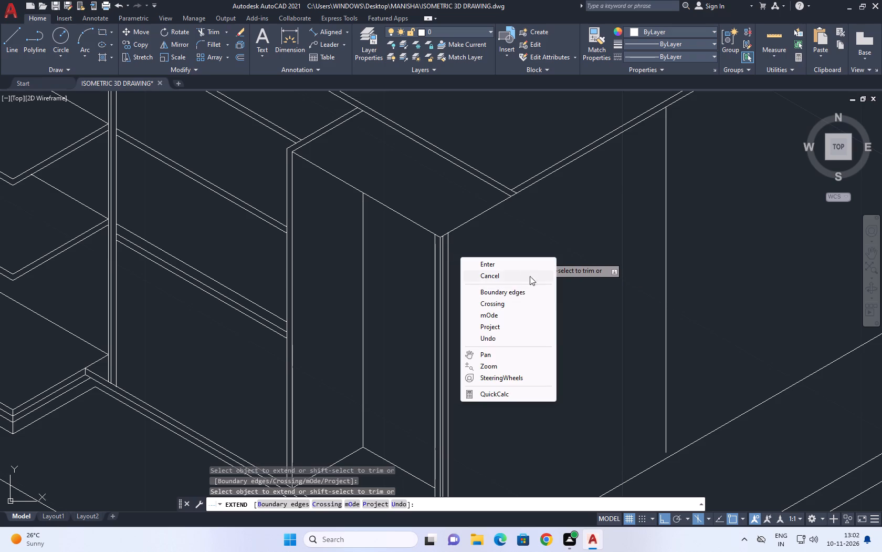
click(493, 270)
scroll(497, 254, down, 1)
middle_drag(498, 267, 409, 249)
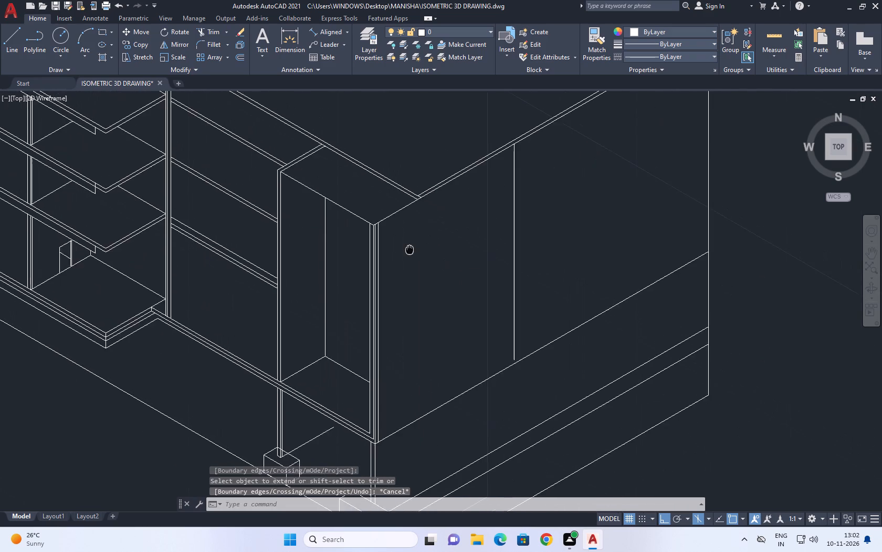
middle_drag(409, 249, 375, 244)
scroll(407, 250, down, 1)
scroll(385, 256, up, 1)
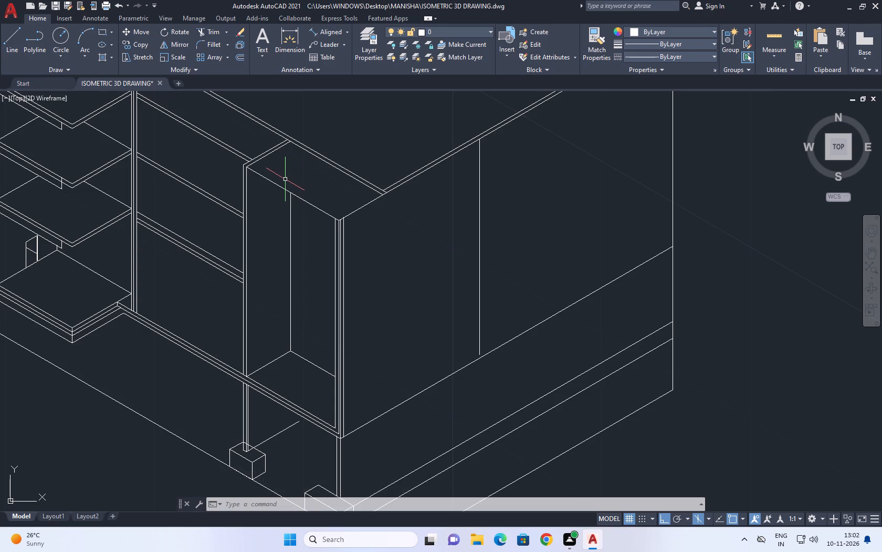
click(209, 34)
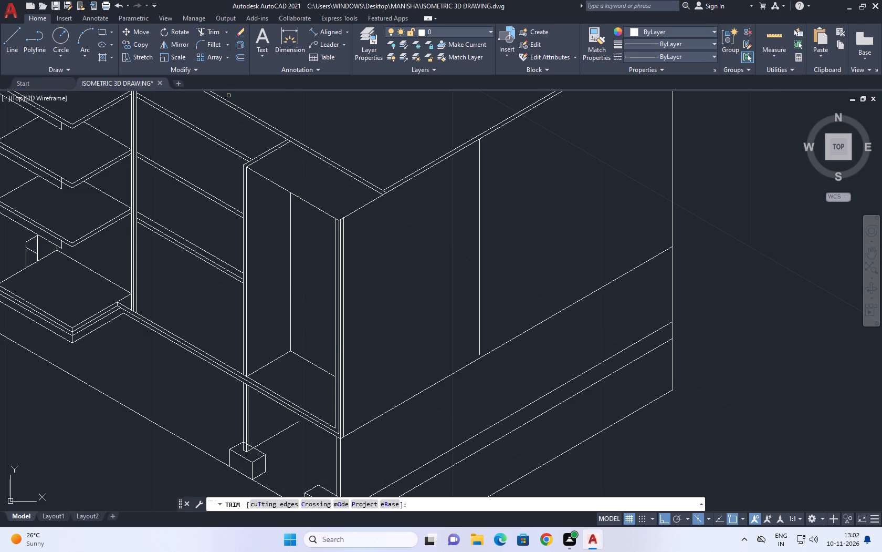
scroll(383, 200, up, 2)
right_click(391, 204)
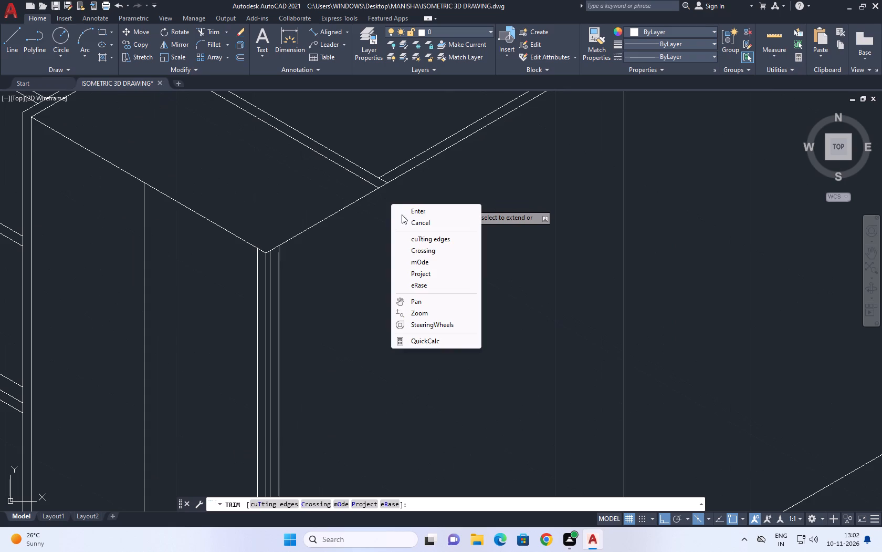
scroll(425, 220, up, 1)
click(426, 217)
Fillet the inner edge lines of the front and side roof edges where they meet near the front corner.
scroll(426, 216, down, 3)
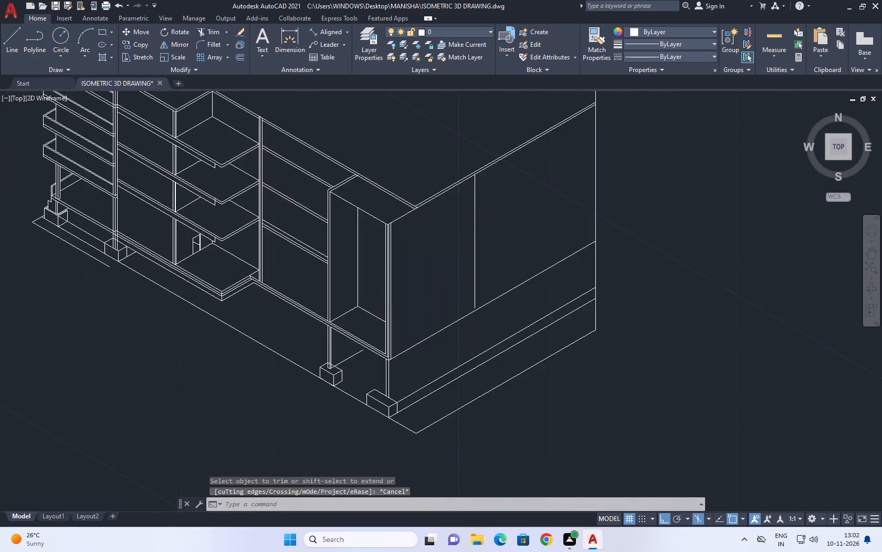
scroll(426, 216, down, 1)
middle_drag(428, 178, 425, 230)
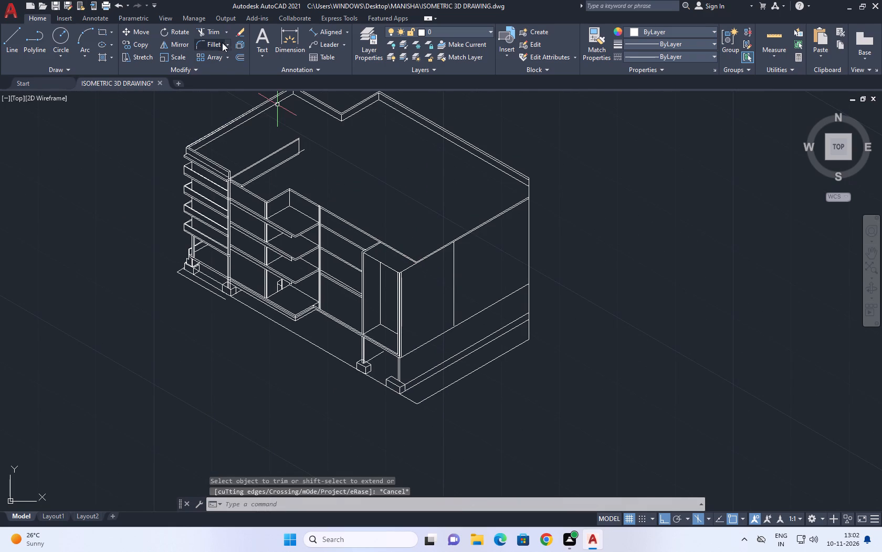
click(215, 42)
scroll(413, 259, up, 6)
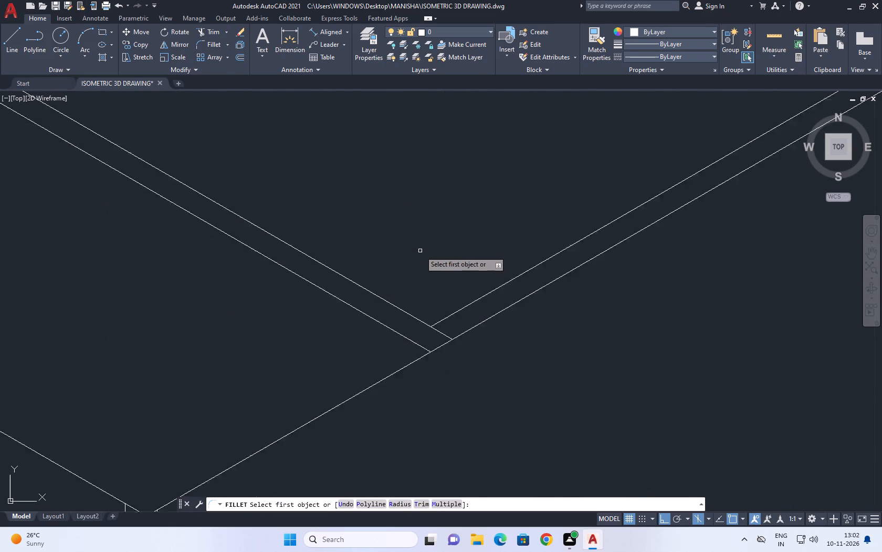
scroll(420, 251, up, 1)
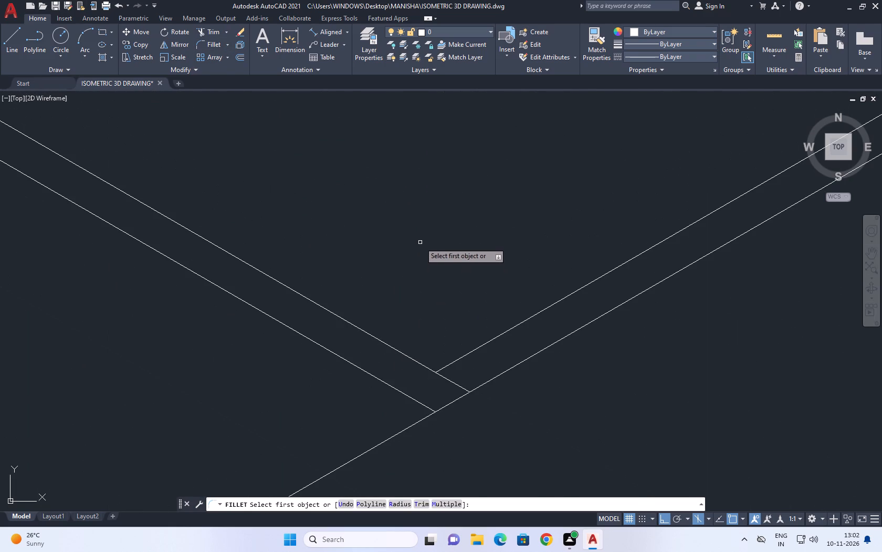
click(459, 356)
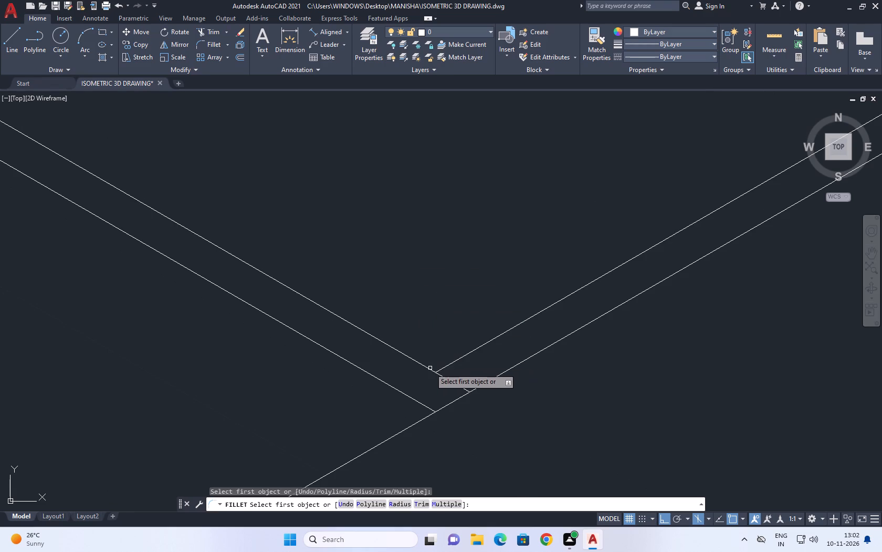
click(426, 369)
click(443, 369)
scroll(443, 344, down, 3)
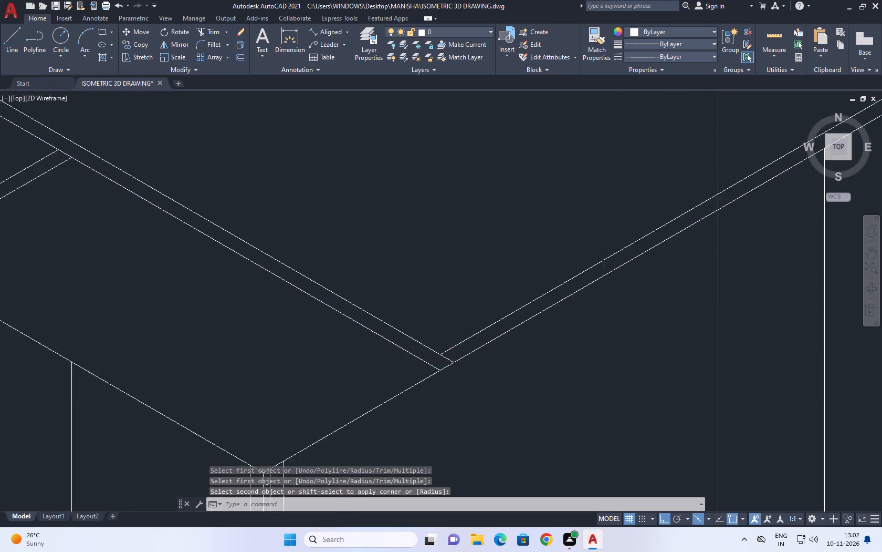
Erase the short leftover segment between the inner and outer roof edge lines at the filleted corner.
drag(436, 323, 436, 330)
click(465, 379)
right_click(437, 290)
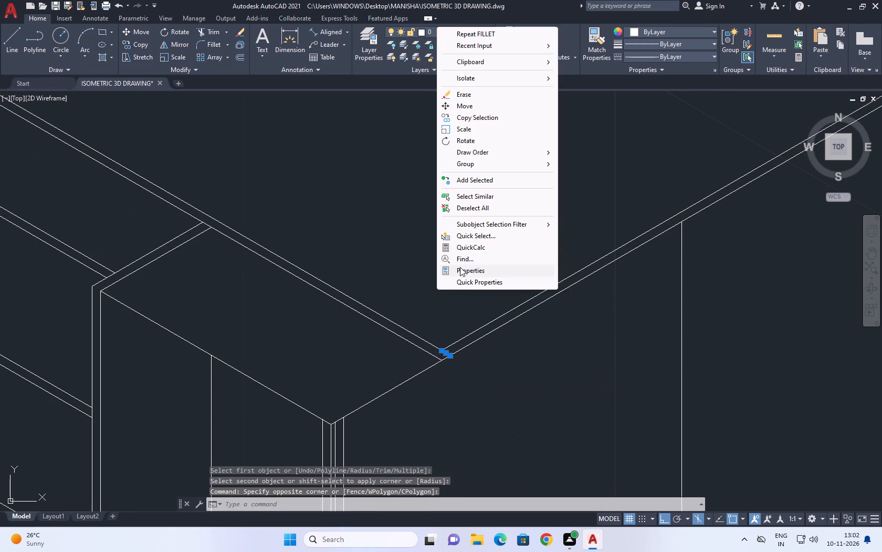
click(465, 92)
scroll(452, 239, down, 3)
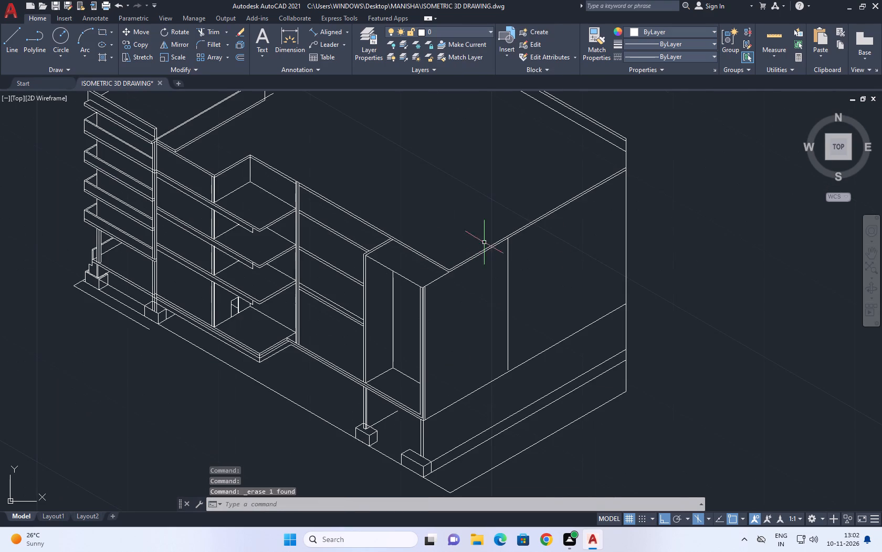
Draw a line in the top isoplane along 210° from the roof wall's top at the side face's far corner toward the front.
middle_drag(516, 236, 494, 325)
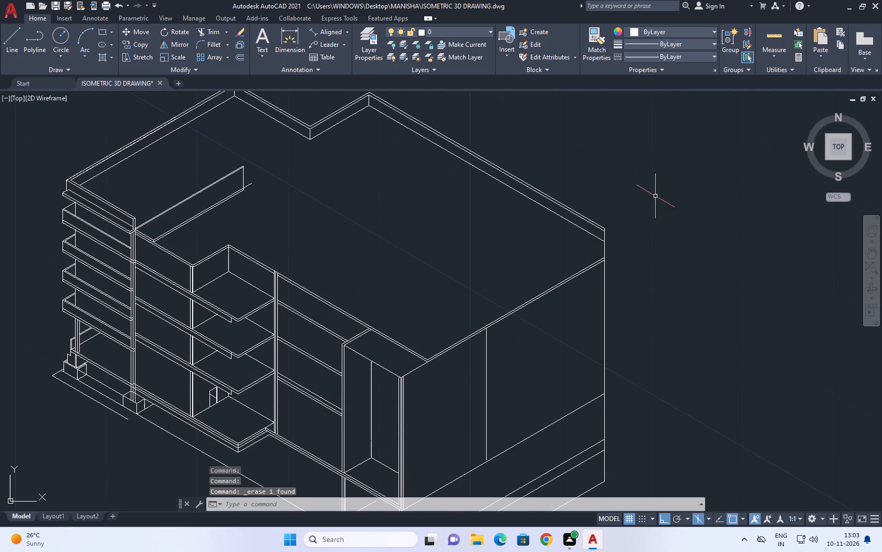
middle_drag(649, 206, 618, 252)
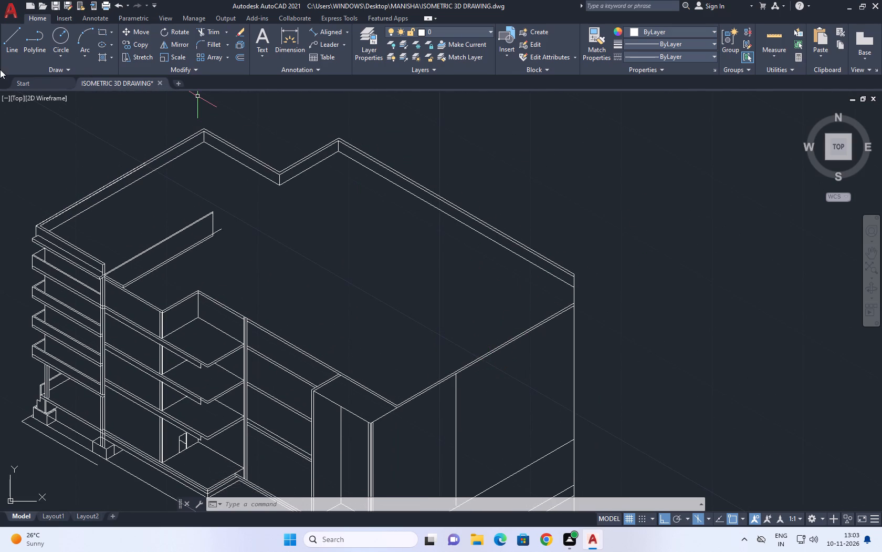
click(12, 29)
scroll(585, 278, up, 2)
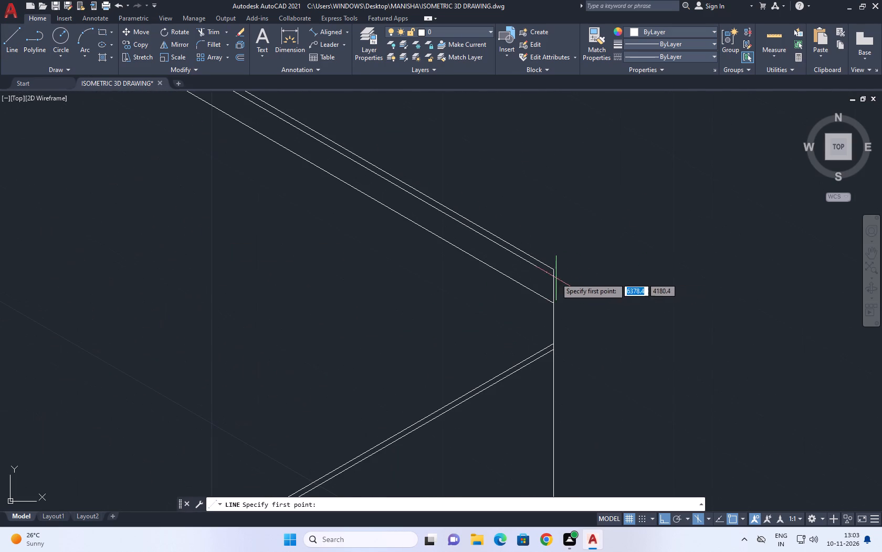
click(556, 269)
scroll(397, 337, down, 2)
middle_drag(450, 341, 405, 334)
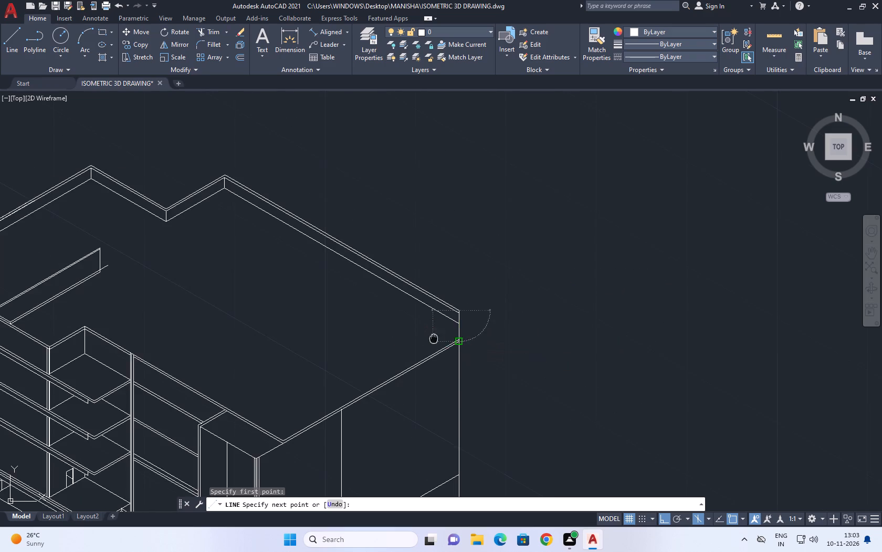
middle_drag(405, 334, 310, 321)
key(F5)
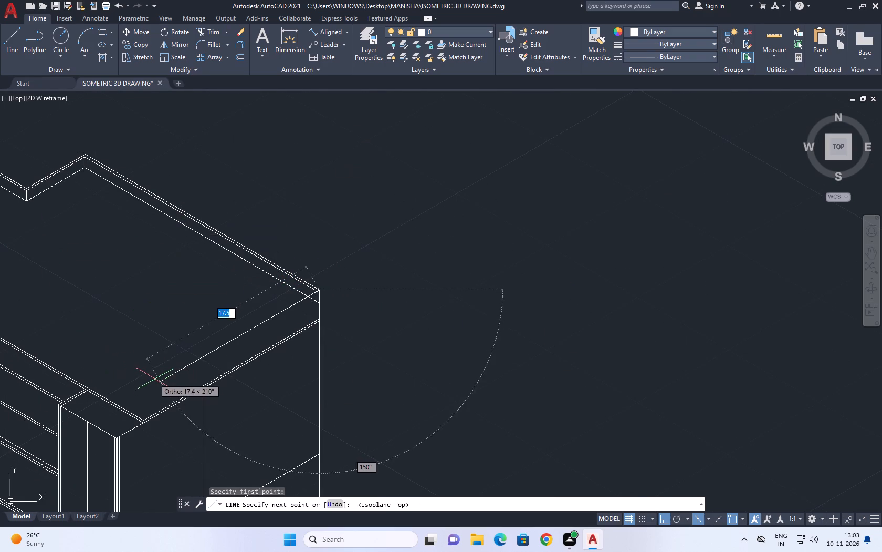
middle_drag(160, 397, 141, 397)
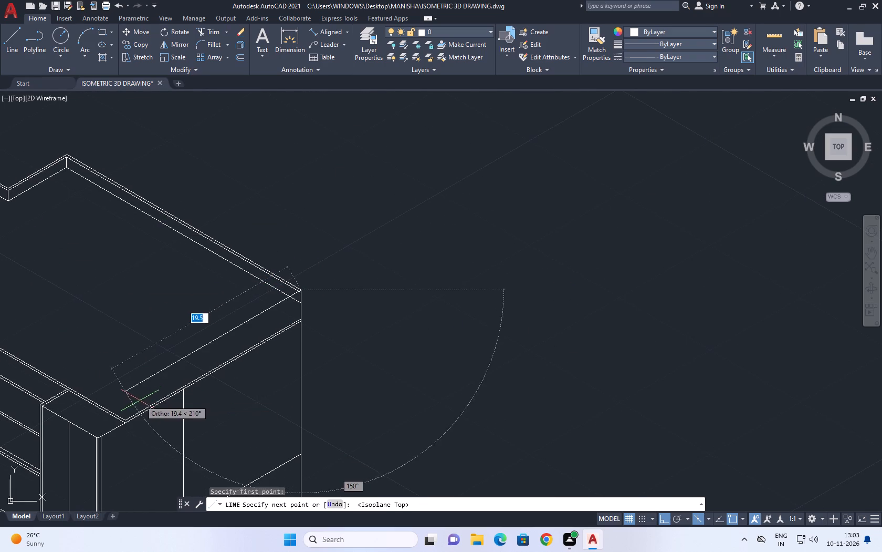
middle_drag(124, 423, 193, 374)
scroll(124, 421, up, 1)
scroll(160, 354, up, 1)
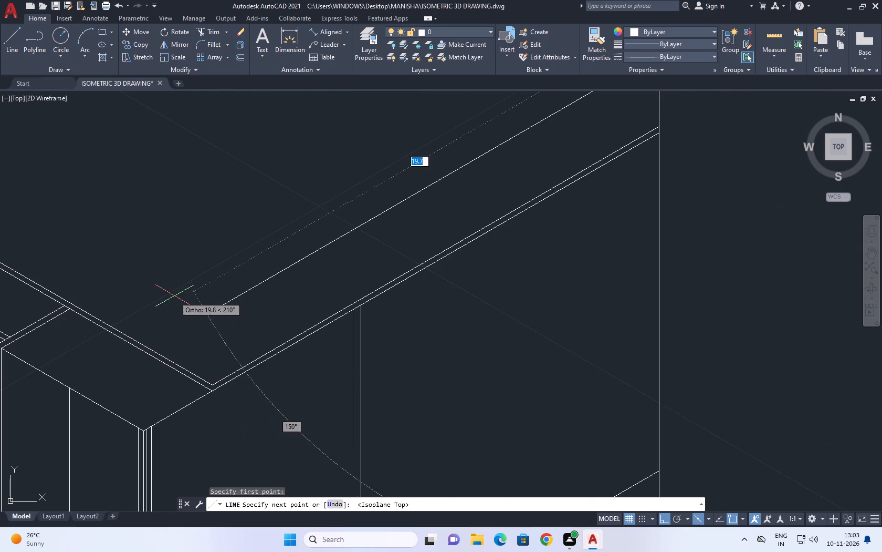
click(160, 314)
right_click(204, 285)
click(223, 300)
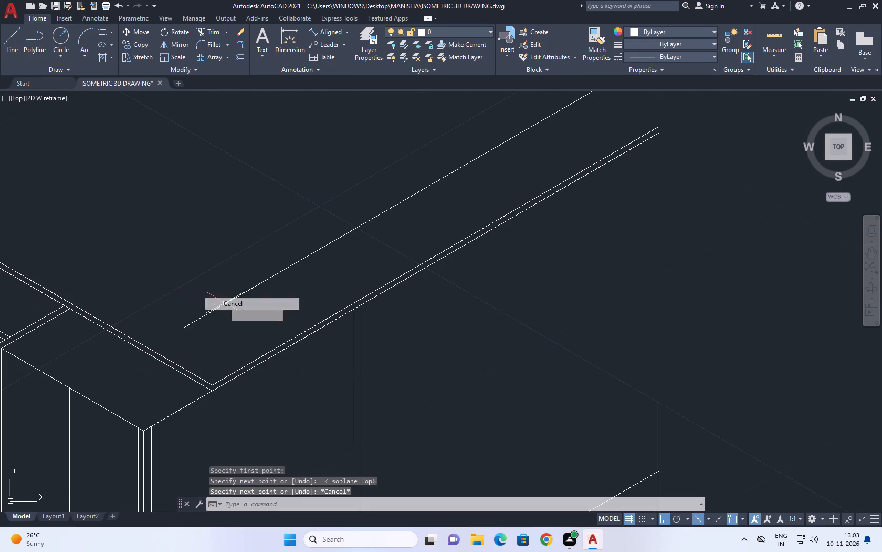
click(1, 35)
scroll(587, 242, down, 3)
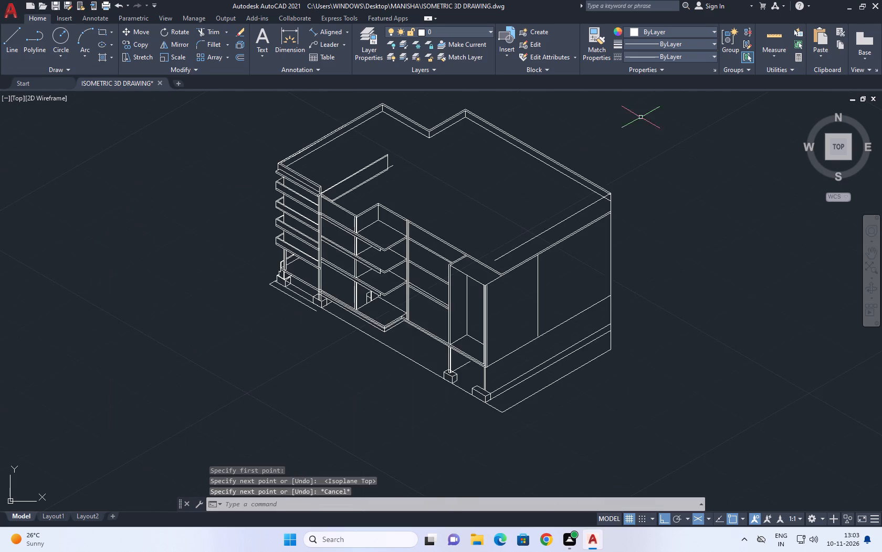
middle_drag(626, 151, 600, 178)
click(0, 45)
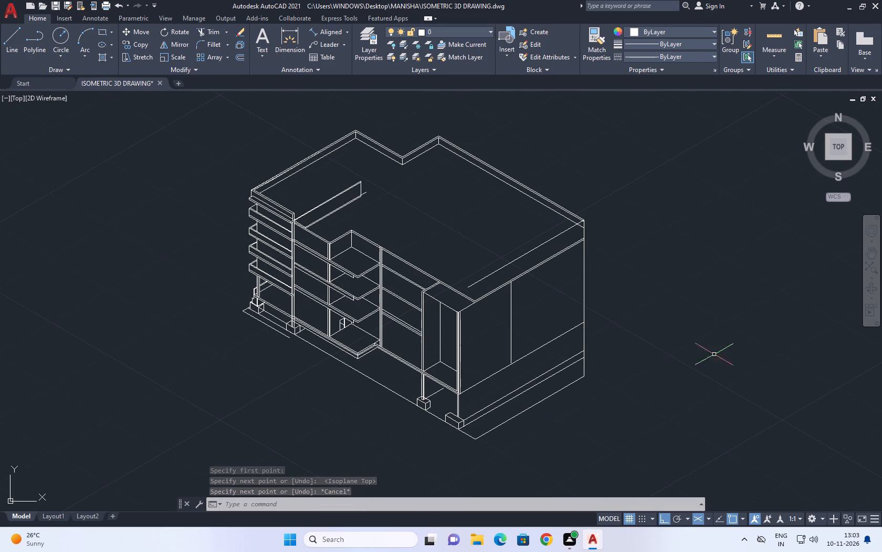
Trim the roof wall's lower and inner top edge lines where they project past the new 210° line at the far corner.
scroll(569, 223, up, 3)
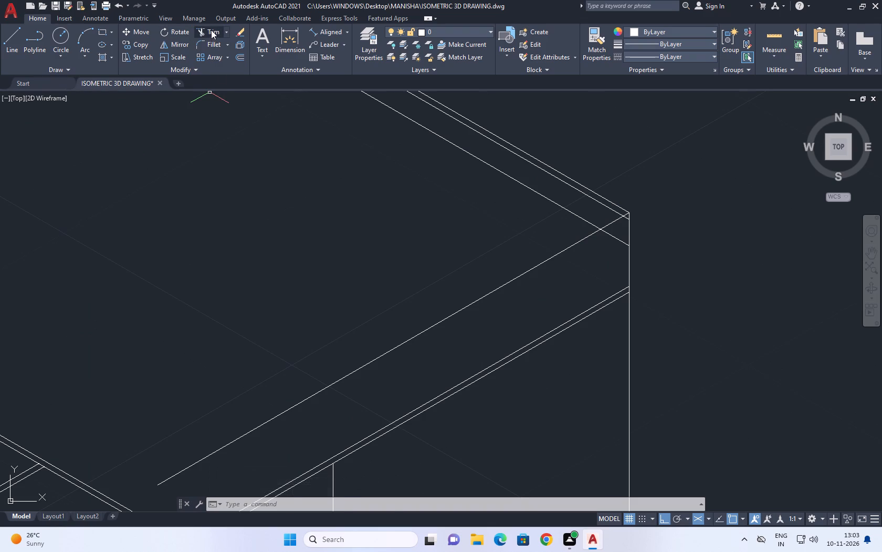
click(211, 29)
click(623, 236)
drag(591, 250, 585, 253)
scroll(624, 212, up, 2)
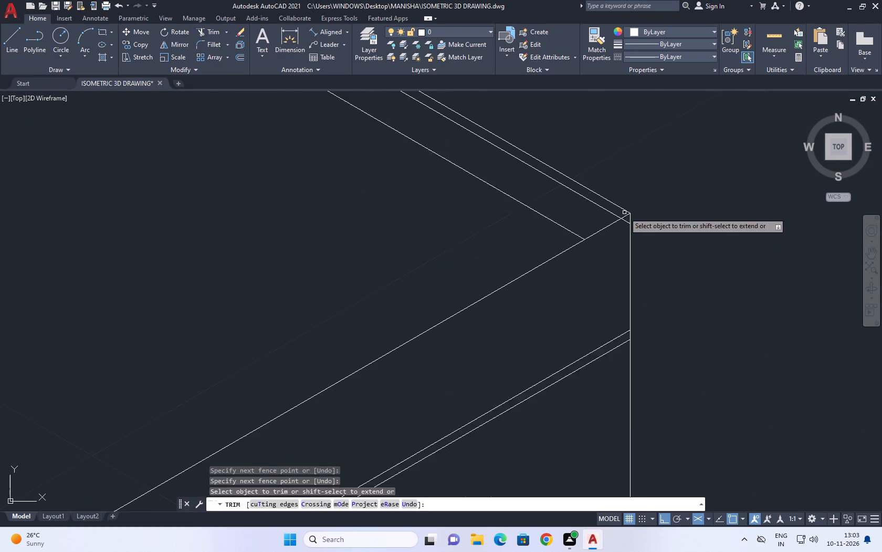
scroll(623, 226, up, 1)
click(623, 226)
right_click(587, 267)
click(646, 293)
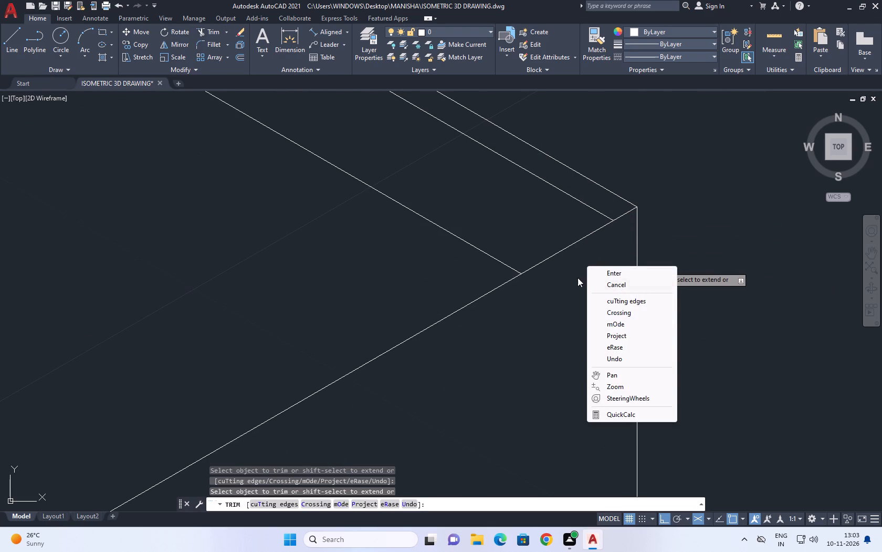
click(633, 289)
scroll(547, 262, down, 1)
click(622, 286)
scroll(619, 295, down, 3)
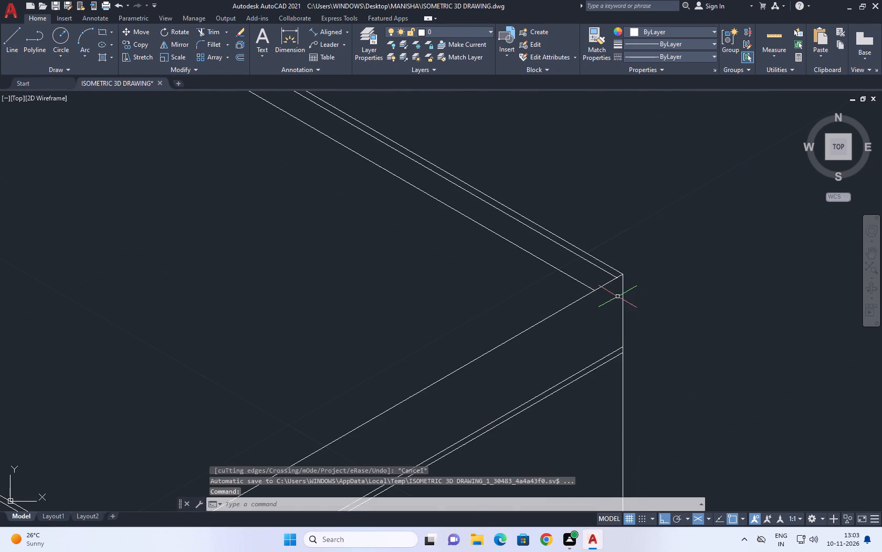
Draw a line continuing the side wall's 210° top line from its near end to past the front roof edge.
scroll(617, 298, down, 2)
middle_drag(624, 253, 624, 228)
middle_drag(589, 327, 586, 304)
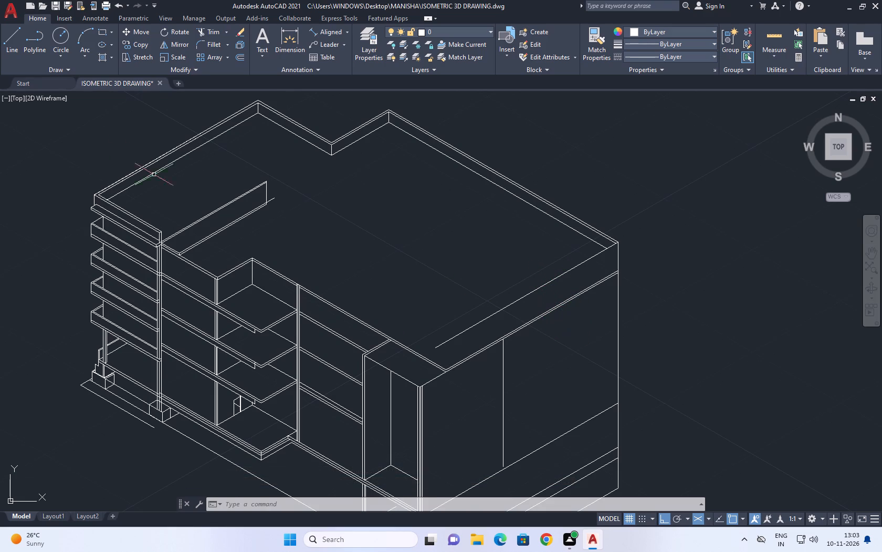
click(2, 46)
scroll(233, 249, up, 1)
click(8, 38)
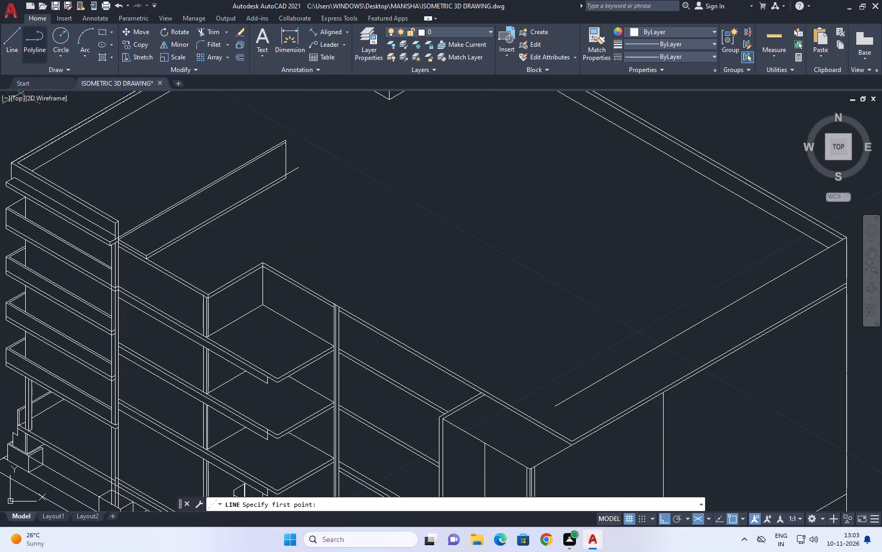
middle_drag(446, 251, 394, 161)
middle_drag(561, 332, 561, 353)
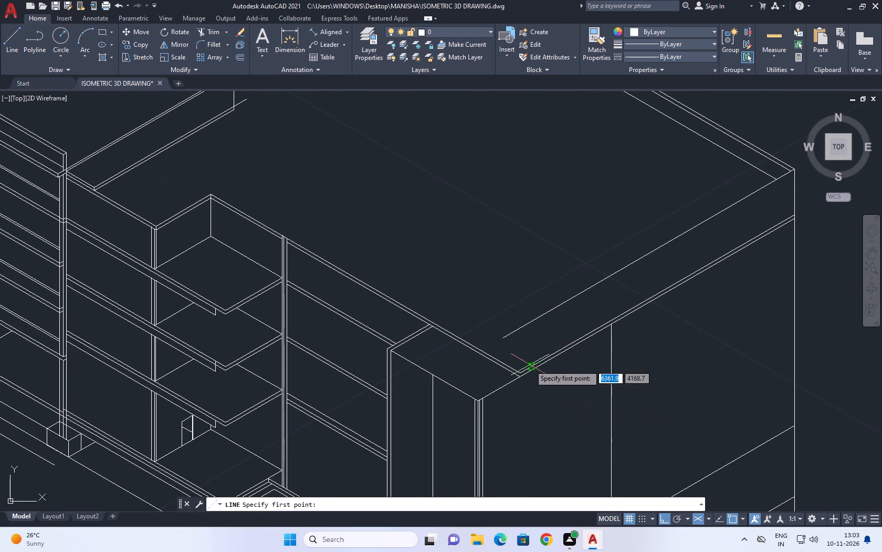
scroll(530, 365, up, 2)
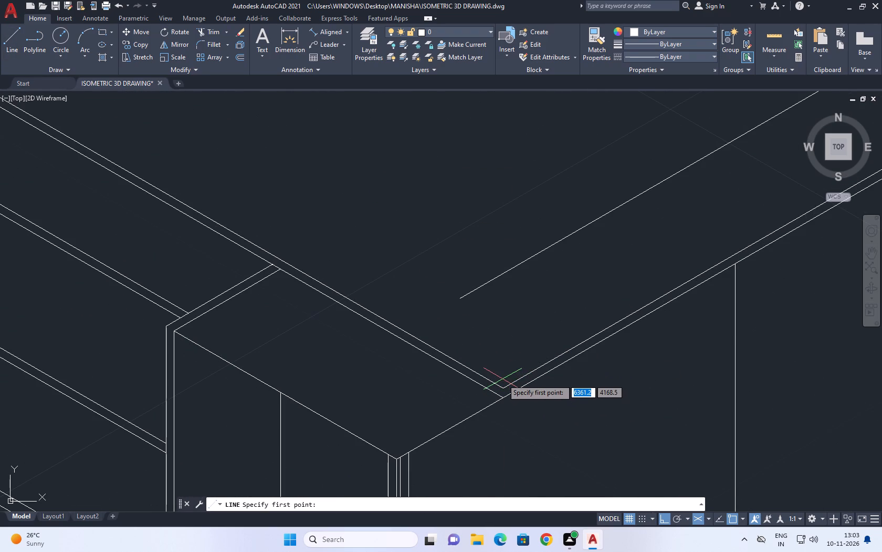
click(459, 297)
click(332, 348)
key(space)
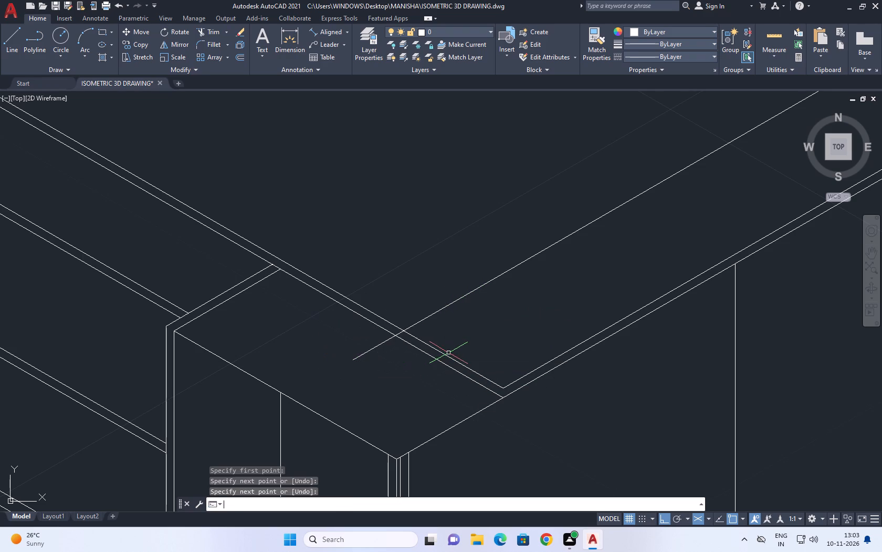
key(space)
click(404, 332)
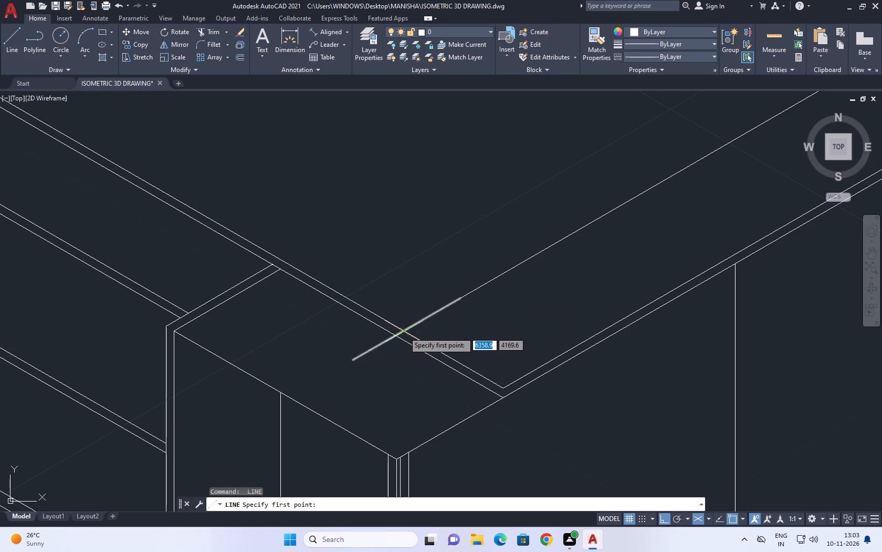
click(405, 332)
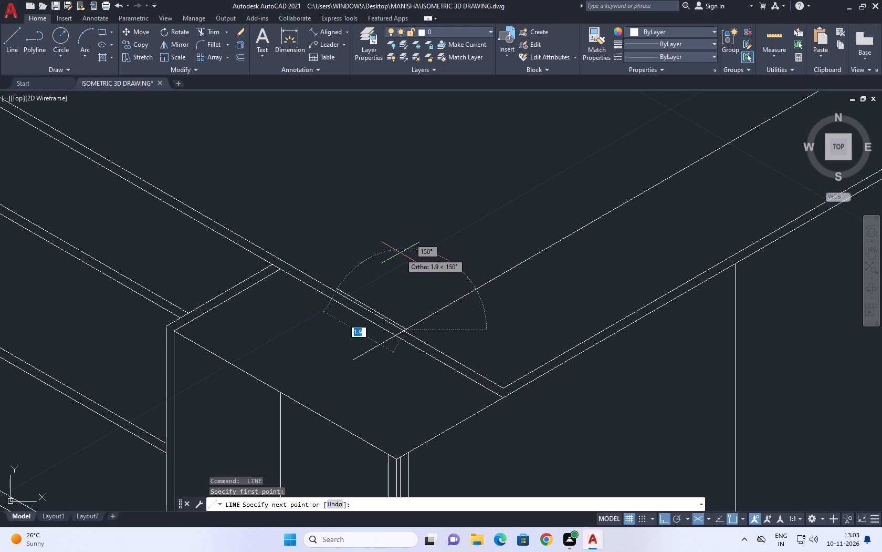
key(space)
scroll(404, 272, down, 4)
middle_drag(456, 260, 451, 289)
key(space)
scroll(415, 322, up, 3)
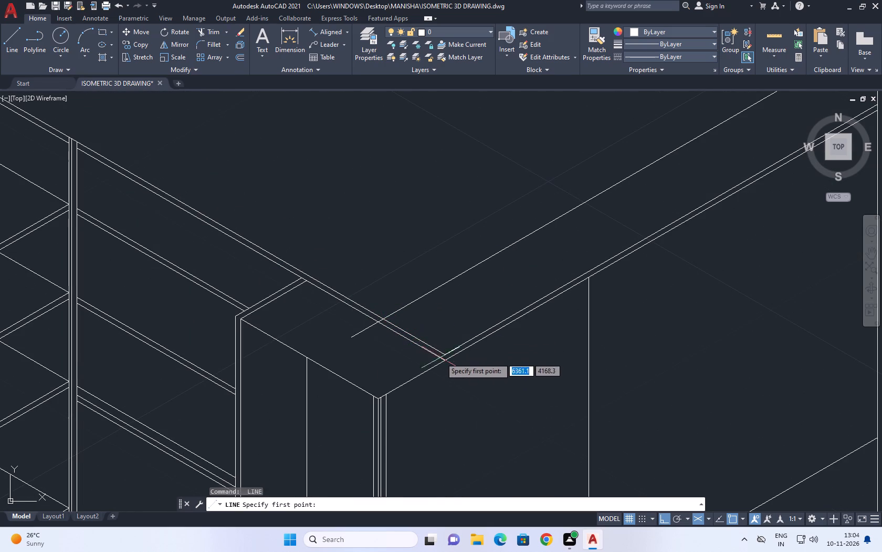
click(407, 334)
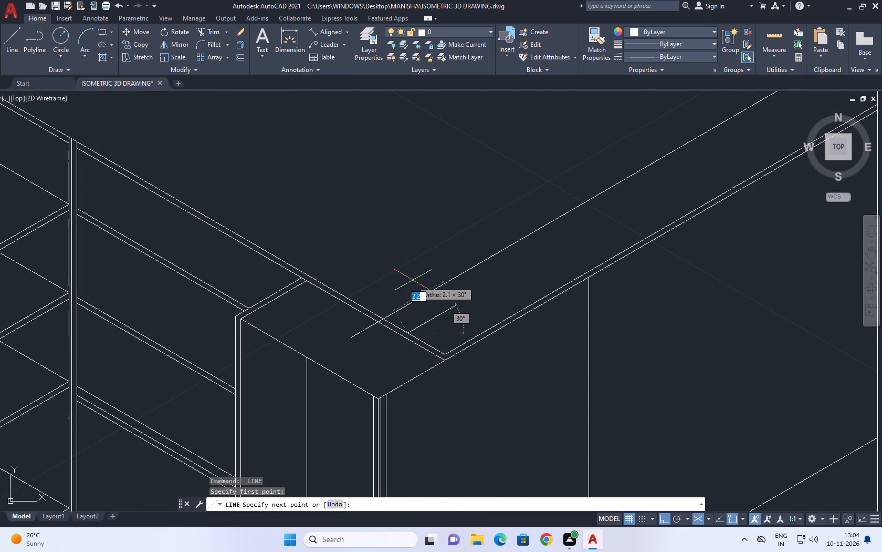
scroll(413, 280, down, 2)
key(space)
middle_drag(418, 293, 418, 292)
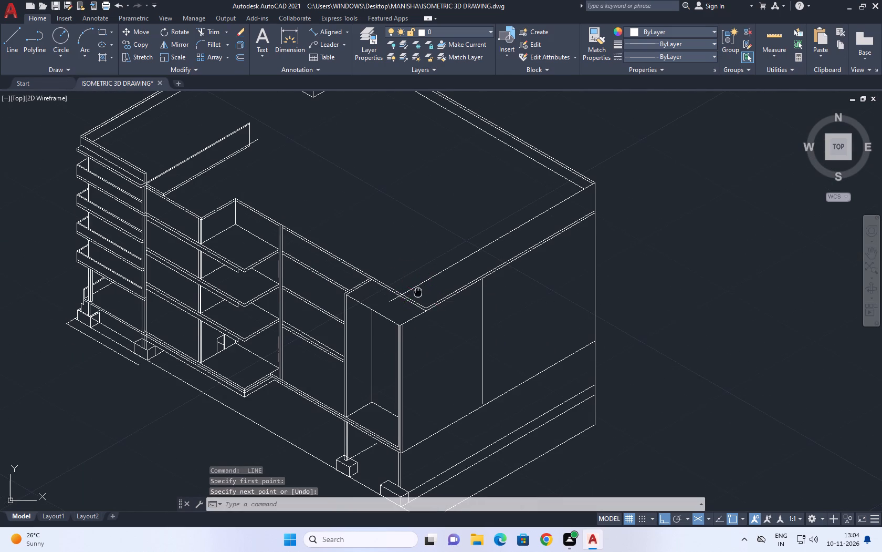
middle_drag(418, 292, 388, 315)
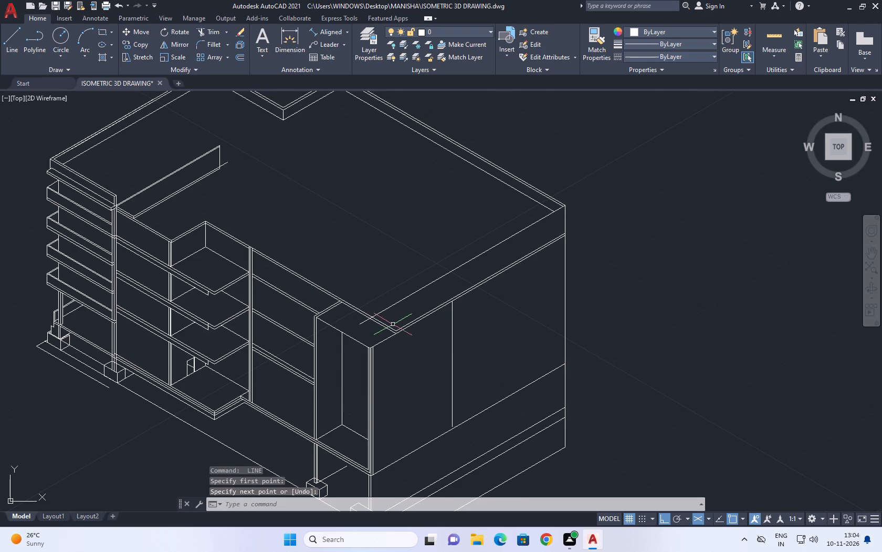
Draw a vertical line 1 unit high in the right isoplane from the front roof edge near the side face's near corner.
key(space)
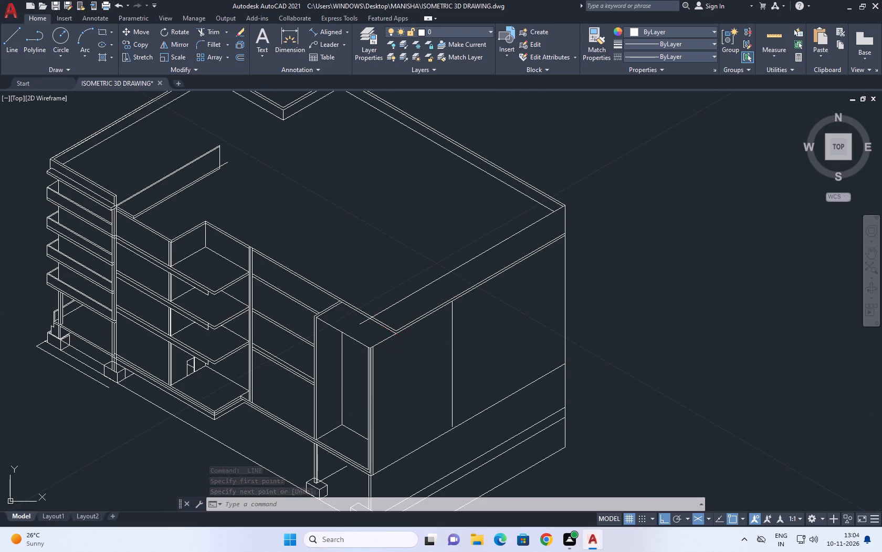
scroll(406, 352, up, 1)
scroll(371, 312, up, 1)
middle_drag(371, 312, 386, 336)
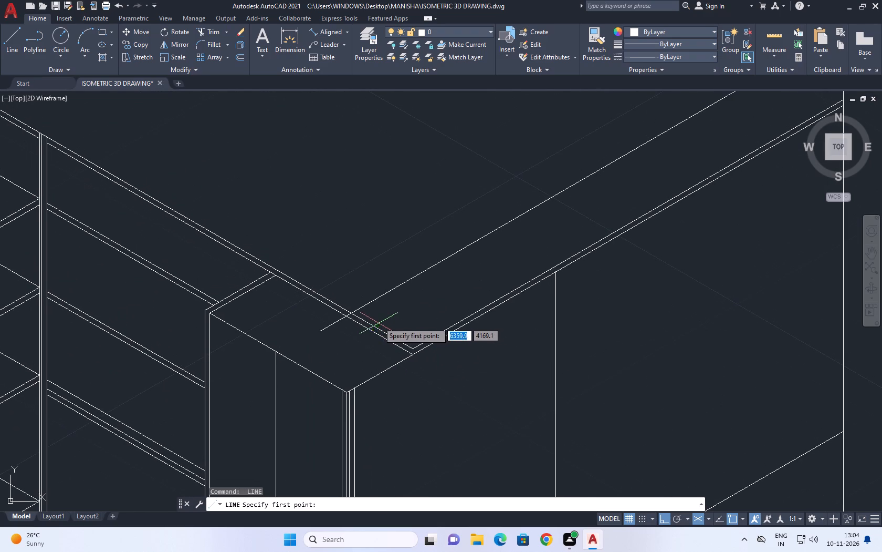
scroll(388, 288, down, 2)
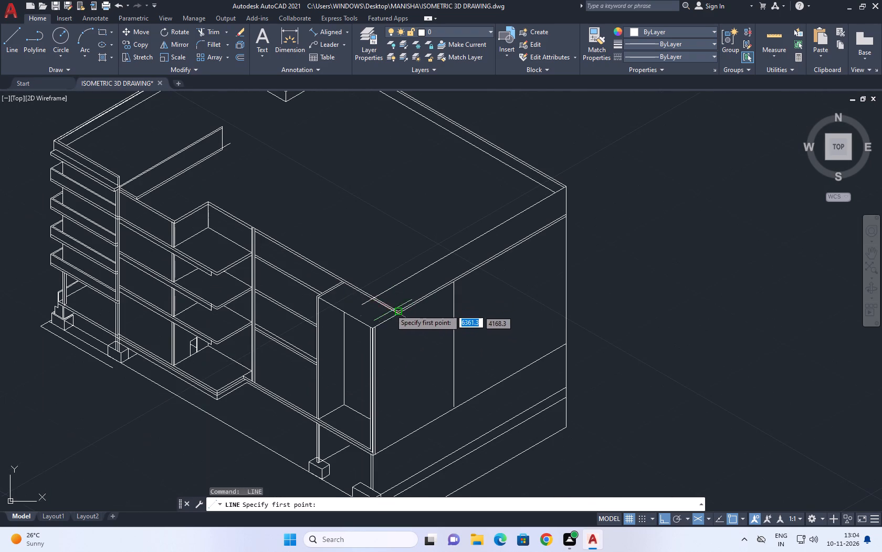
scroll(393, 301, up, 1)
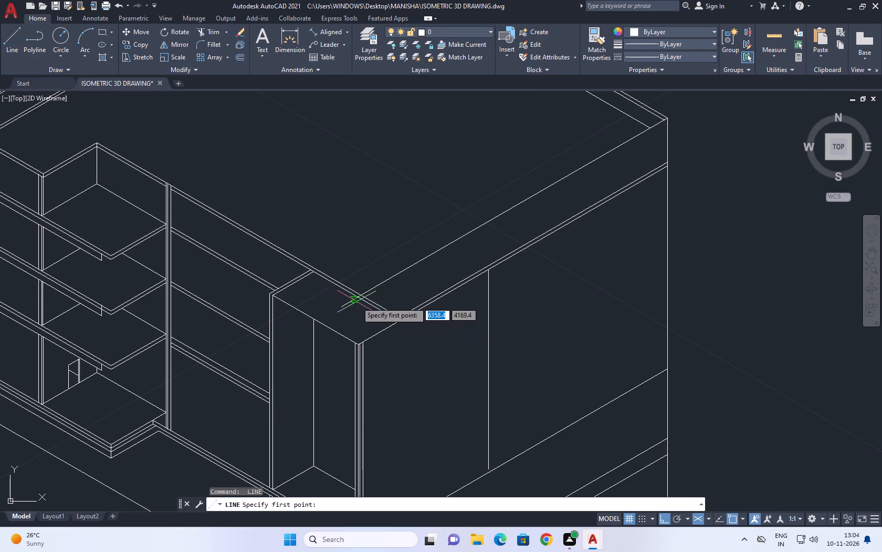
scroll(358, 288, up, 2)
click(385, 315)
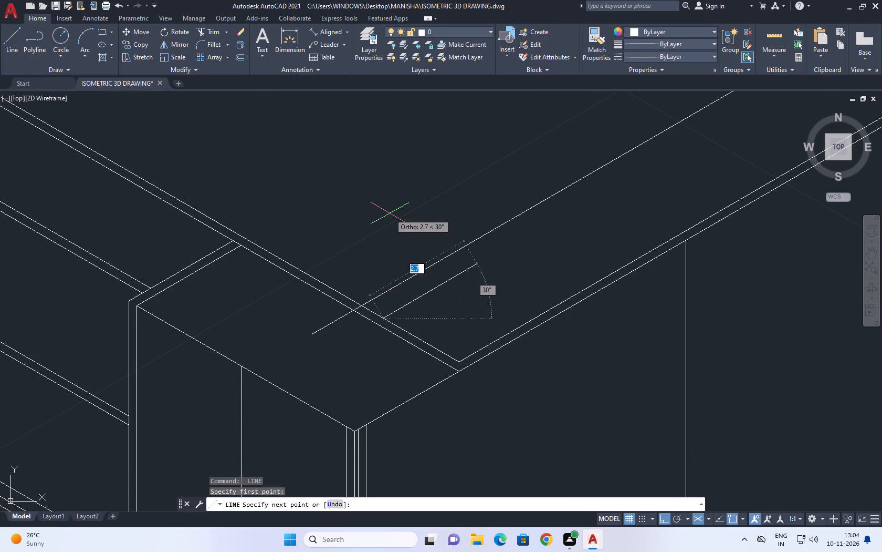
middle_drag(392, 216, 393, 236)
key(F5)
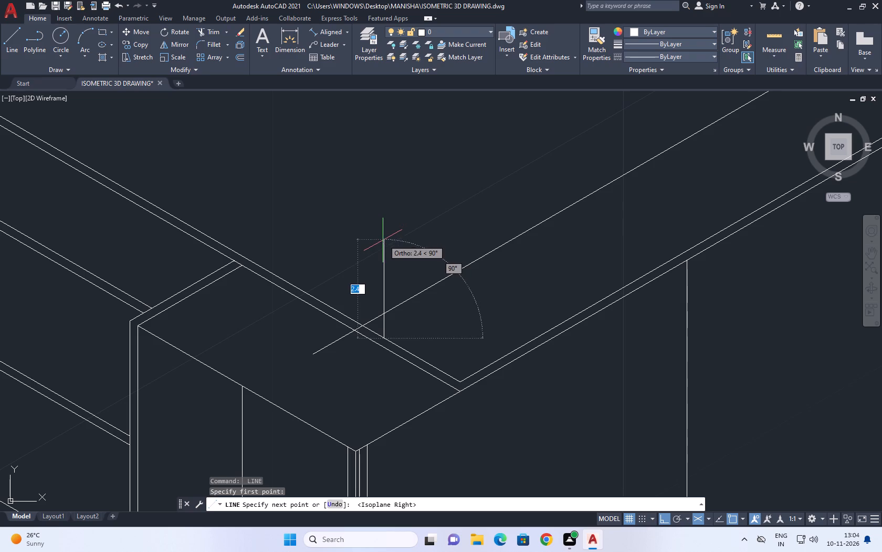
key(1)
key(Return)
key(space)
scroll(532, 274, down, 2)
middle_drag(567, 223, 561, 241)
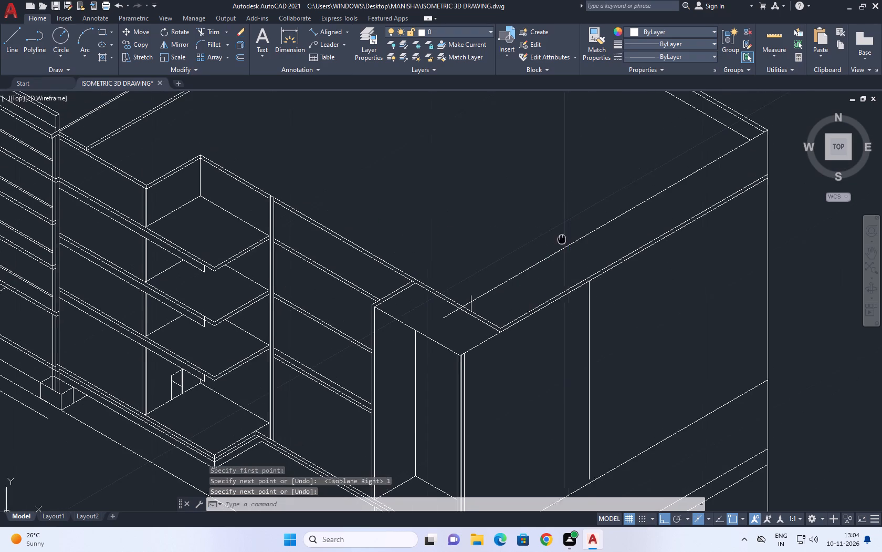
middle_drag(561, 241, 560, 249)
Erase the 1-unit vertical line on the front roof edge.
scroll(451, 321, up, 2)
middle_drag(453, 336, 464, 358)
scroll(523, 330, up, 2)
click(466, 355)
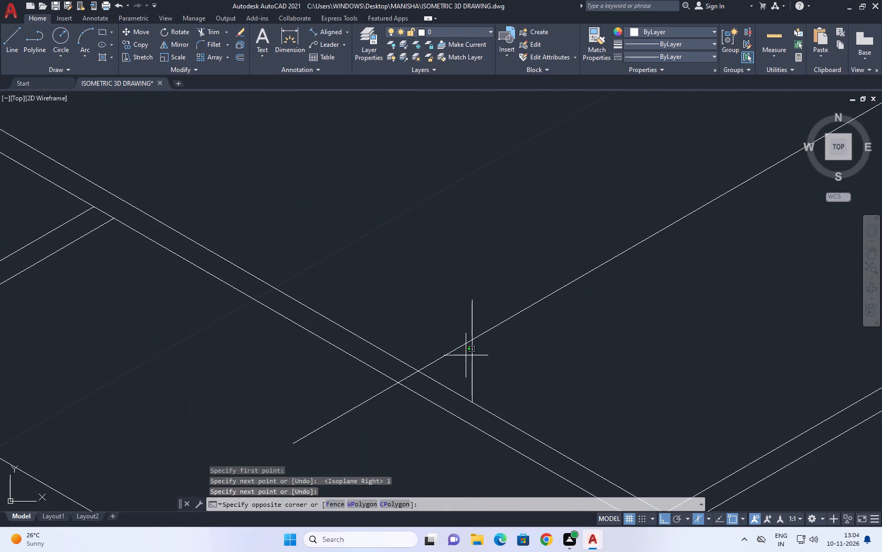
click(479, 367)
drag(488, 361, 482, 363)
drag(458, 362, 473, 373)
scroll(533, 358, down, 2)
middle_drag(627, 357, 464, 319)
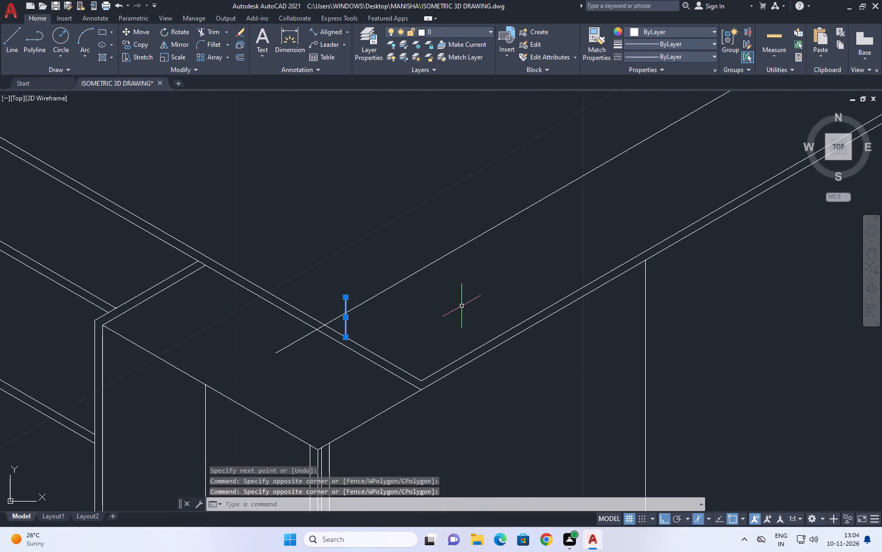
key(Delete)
Erase the short 210° extension line that crosses the front roof edge near the side face's near corner.
scroll(508, 327, down, 1)
middle_drag(522, 244, 436, 356)
scroll(435, 356, down, 2)
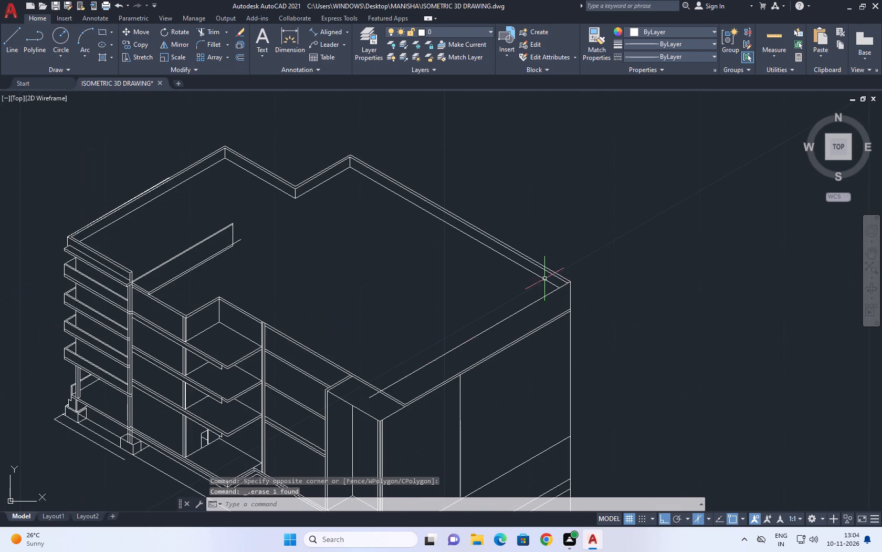
middle_drag(544, 274, 541, 289)
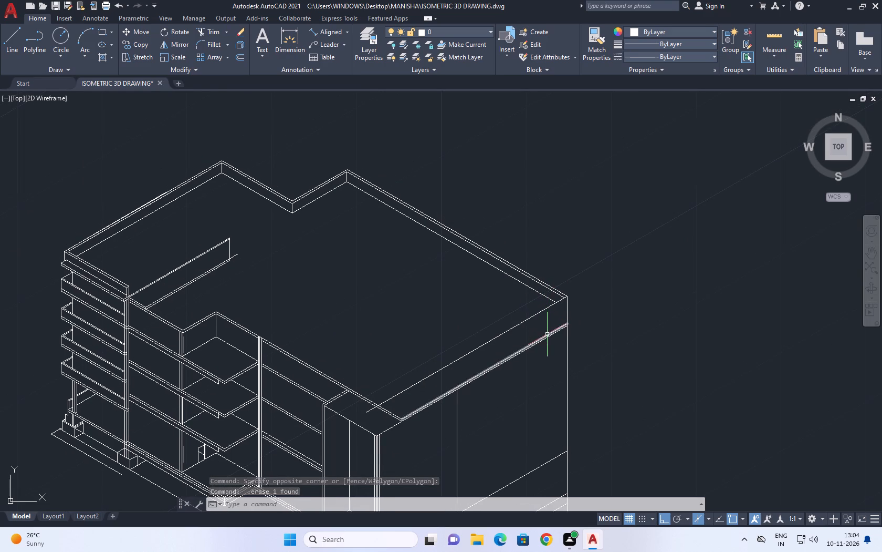
scroll(562, 366, down, 1)
middle_drag(531, 331, 565, 244)
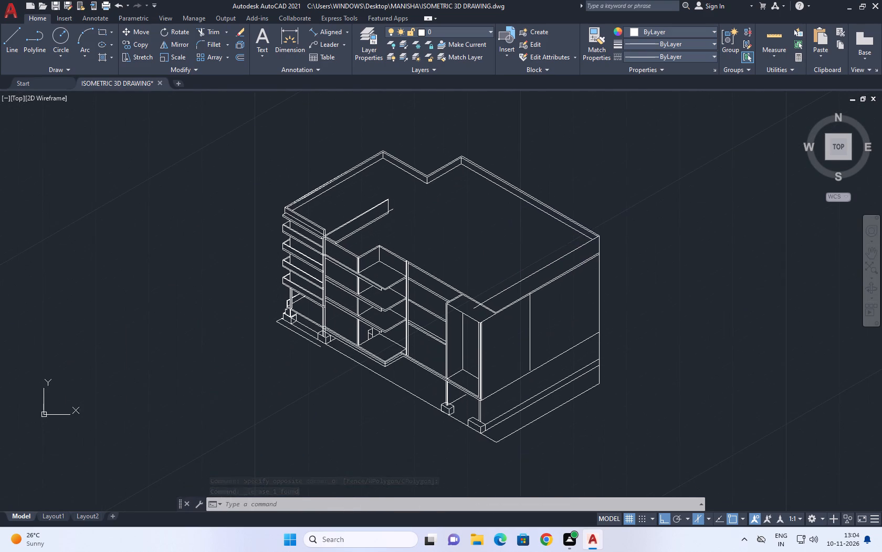
scroll(591, 235, up, 2)
scroll(567, 227, down, 3)
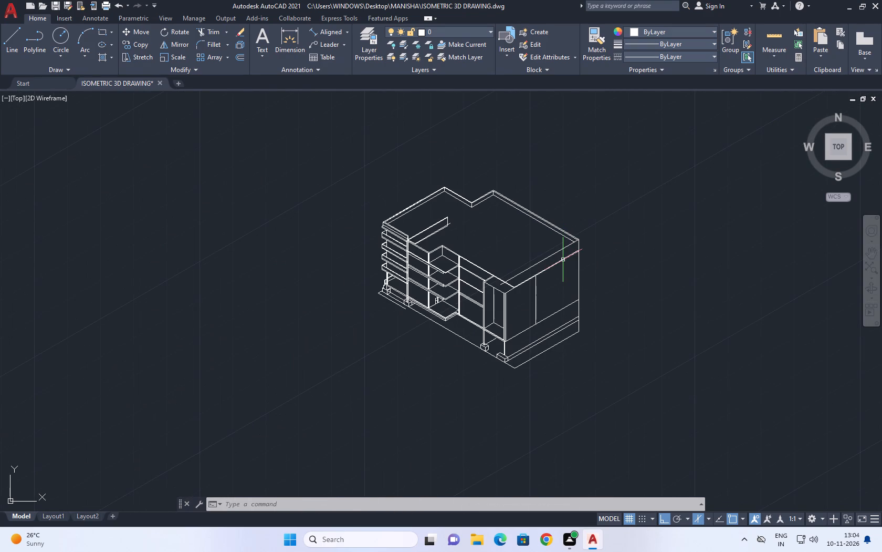
middle_drag(513, 210, 436, 170)
scroll(427, 253, up, 2)
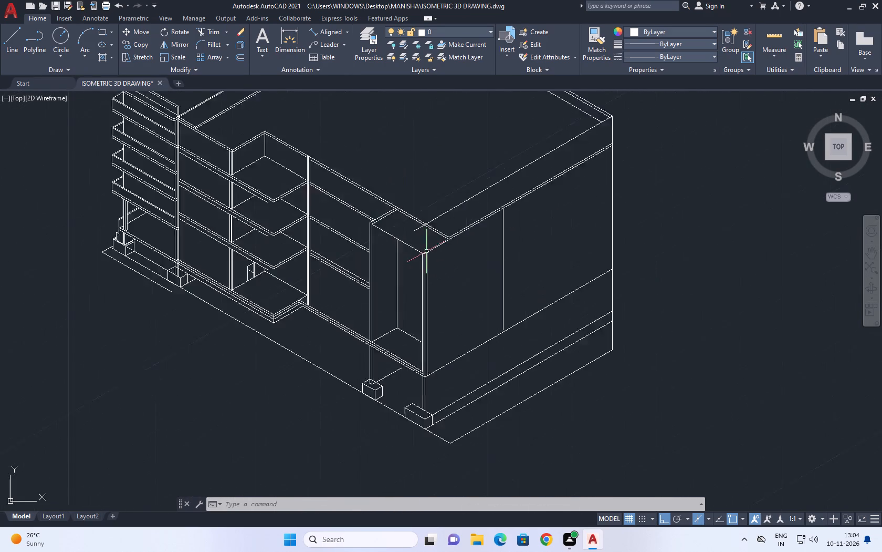
scroll(426, 251, up, 2)
drag(416, 222, 394, 212)
drag(390, 209, 395, 223)
right_click(482, 232)
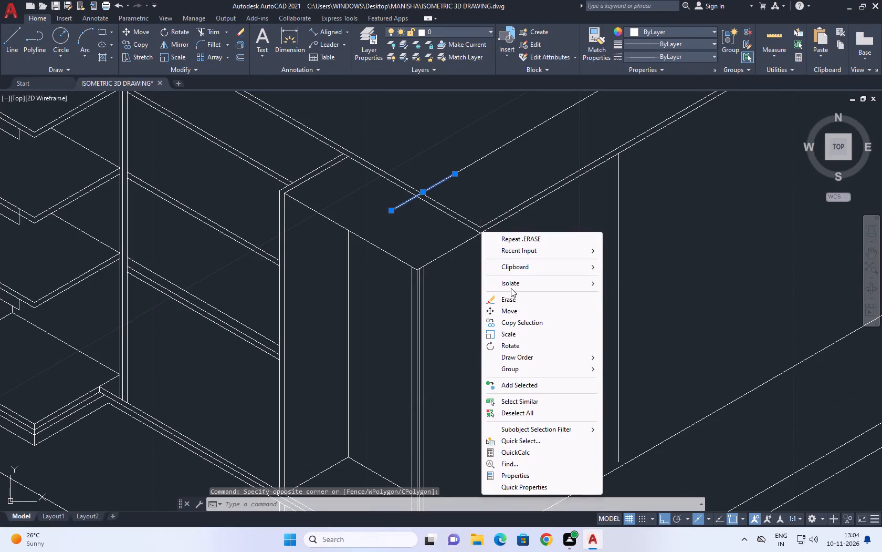
click(515, 299)
Erase the side roof wall's long 210° top line.
middle_drag(491, 136, 475, 208)
drag(507, 248, 394, 162)
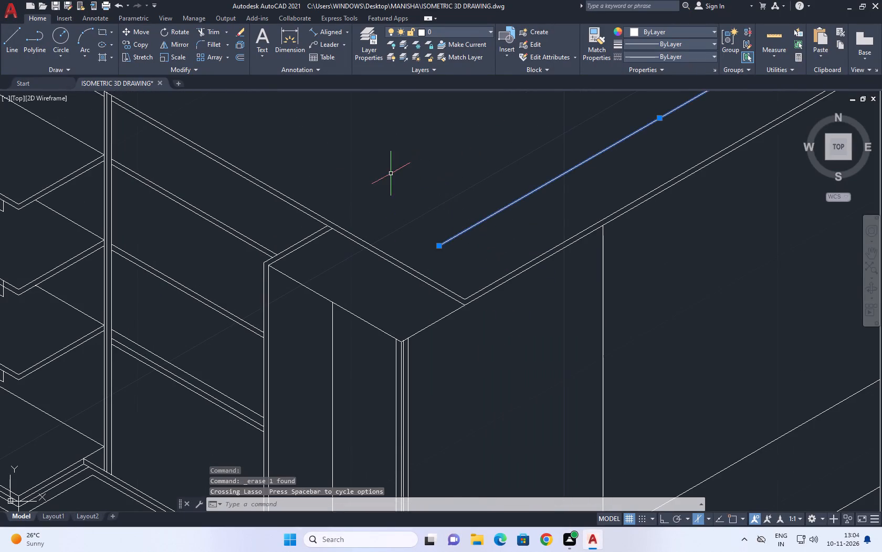
right_click(392, 178)
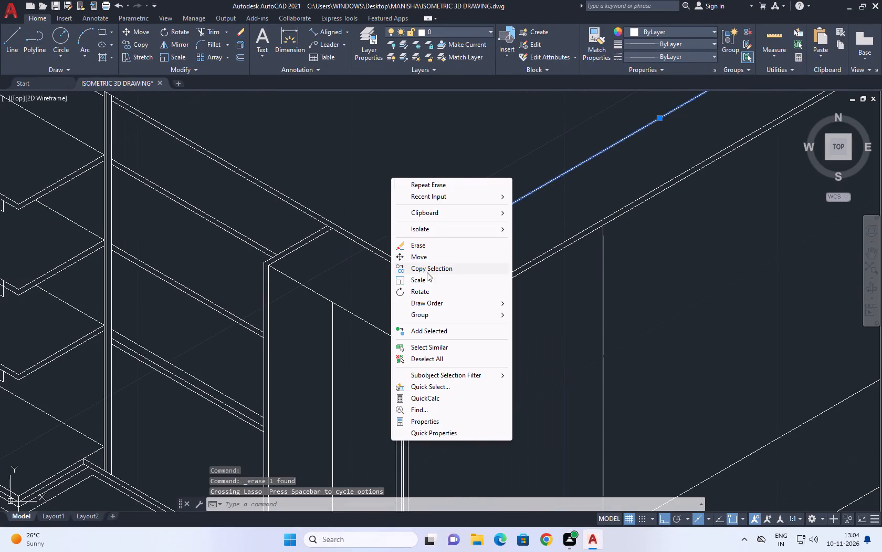
click(427, 244)
Copy the side face's upper roof edge line from its far end up to the top of the far corner vertical.
scroll(420, 263, down, 1)
scroll(569, 237, down, 1)
middle_drag(561, 234, 483, 237)
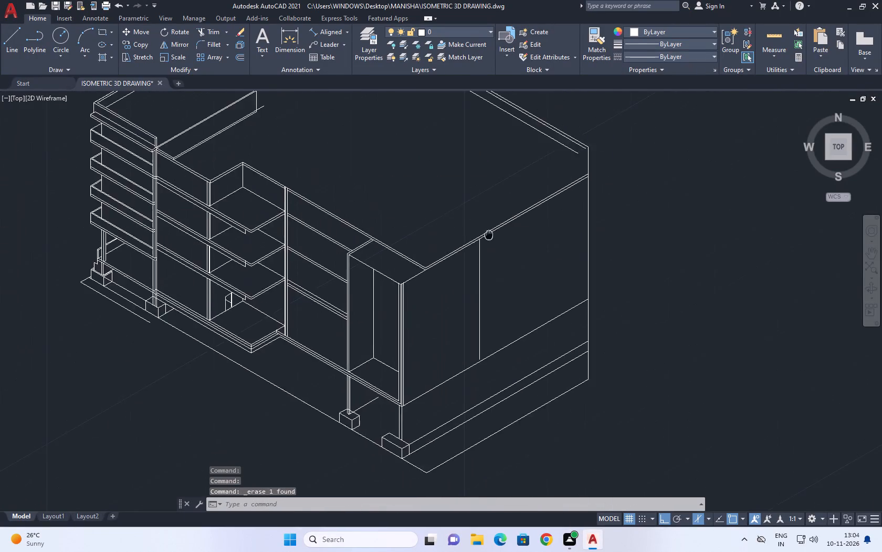
scroll(402, 256, up, 1)
scroll(447, 283, up, 1)
middle_drag(537, 265, 470, 272)
scroll(483, 281, down, 1)
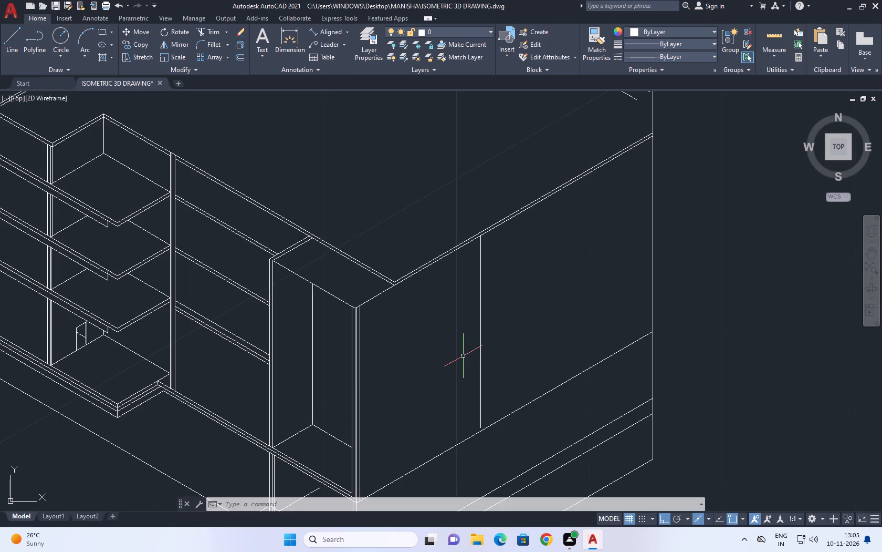
middle_drag(427, 126, 518, 163)
scroll(828, 25, down, 3)
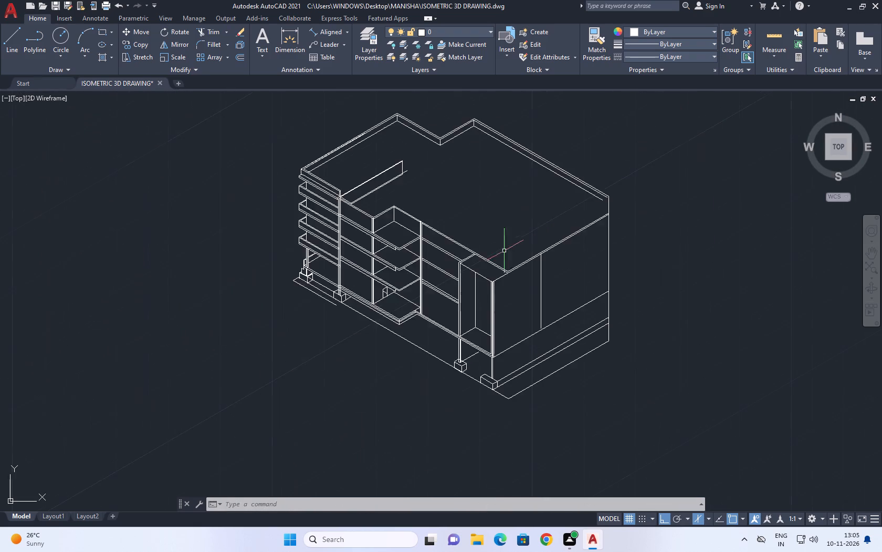
middle_drag(765, 186, 710, 215)
click(130, 45)
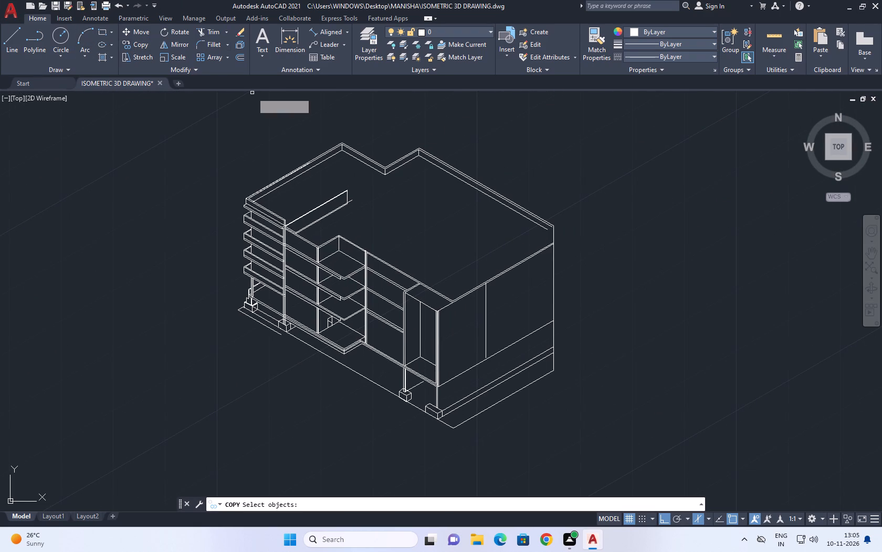
scroll(558, 257, up, 3)
scroll(549, 195, up, 2)
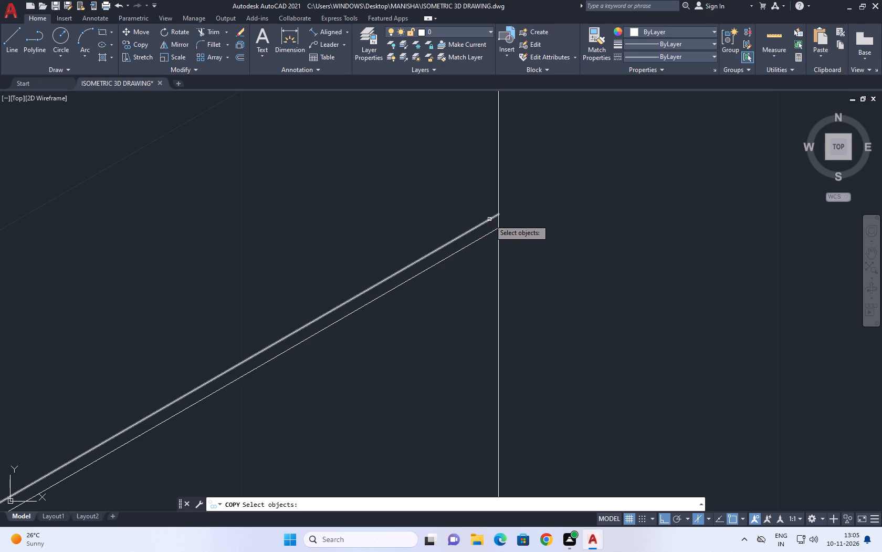
click(489, 219)
right_drag(552, 196, 547, 191)
click(496, 213)
scroll(501, 202, down, 2)
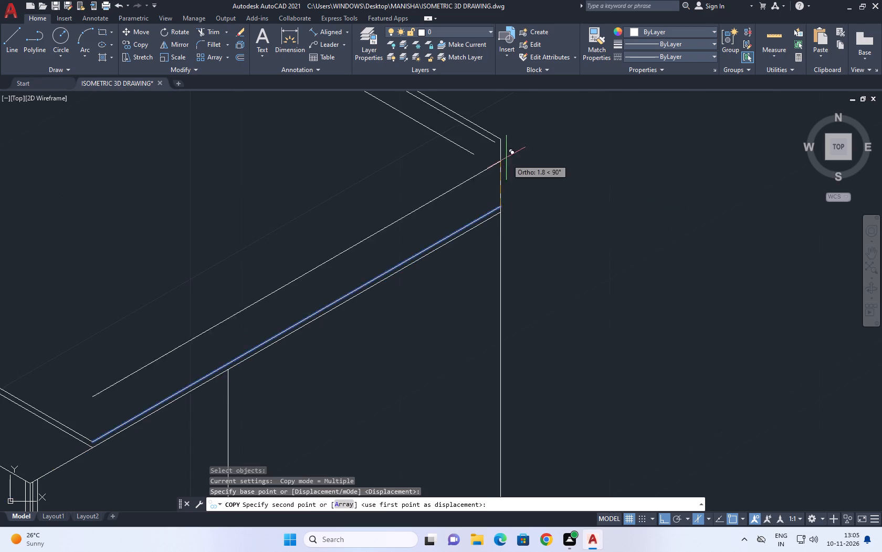
middle_drag(506, 158, 499, 203)
click(497, 183)
right_drag(582, 148, 576, 159)
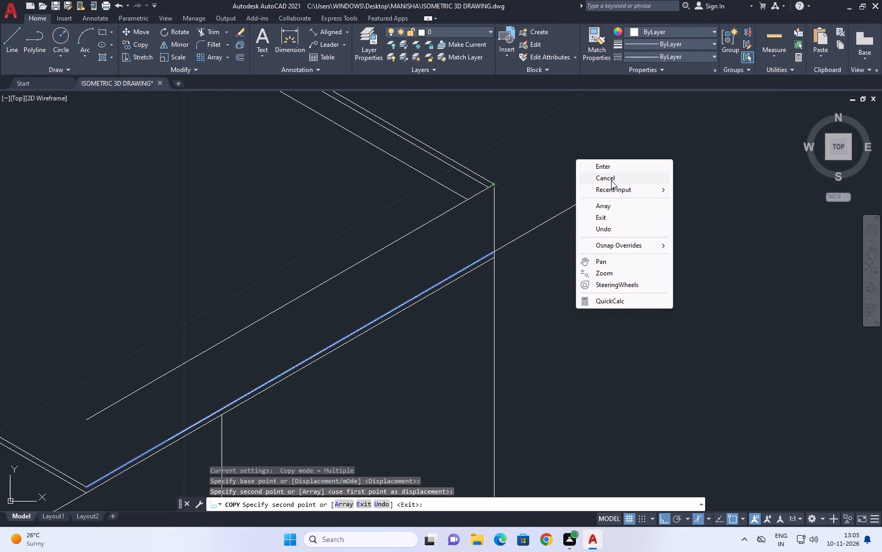
click(611, 180)
Draw a vertical line upward at 90° from the front roof edge near the side face's near corner.
scroll(462, 209, down, 1)
middle_drag(438, 224, 510, 253)
middle_drag(520, 264, 545, 285)
scroll(545, 285, down, 2)
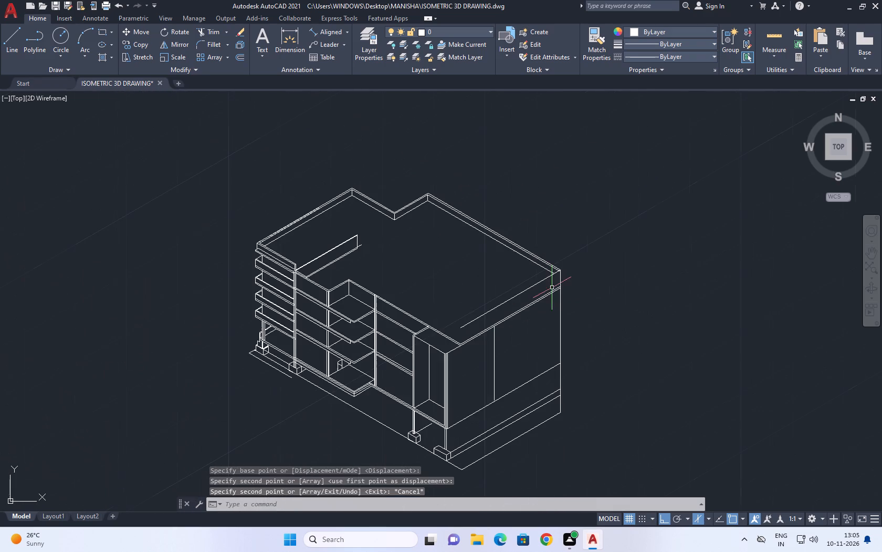
click(0, 36)
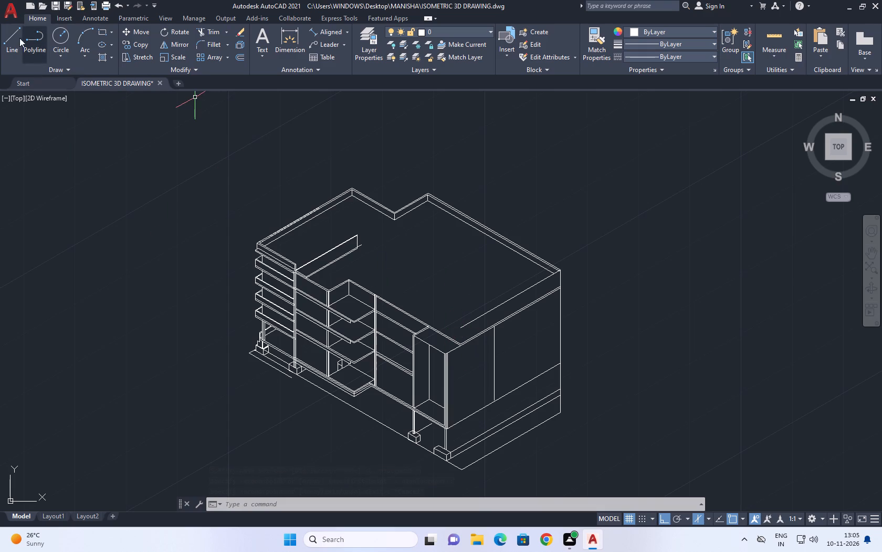
click(2, 38)
scroll(413, 328, up, 4)
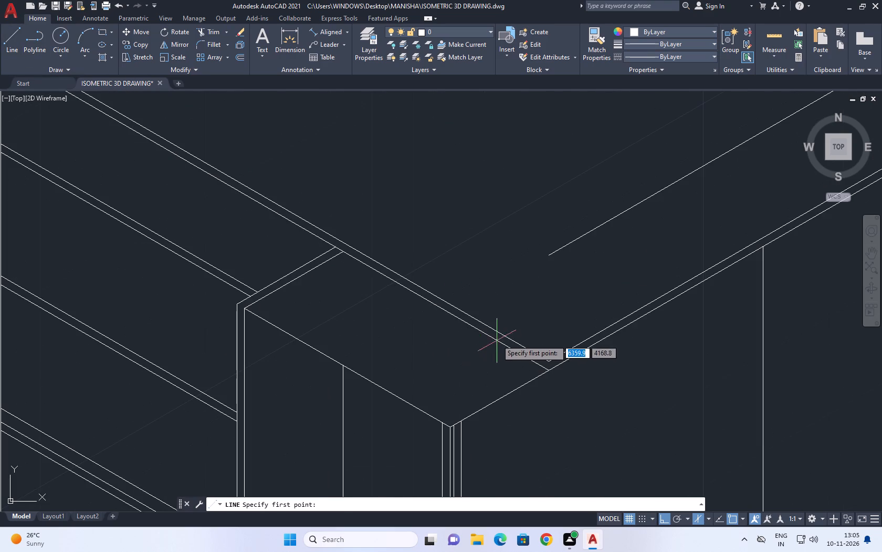
click(497, 332)
click(490, 190)
right_click(516, 156)
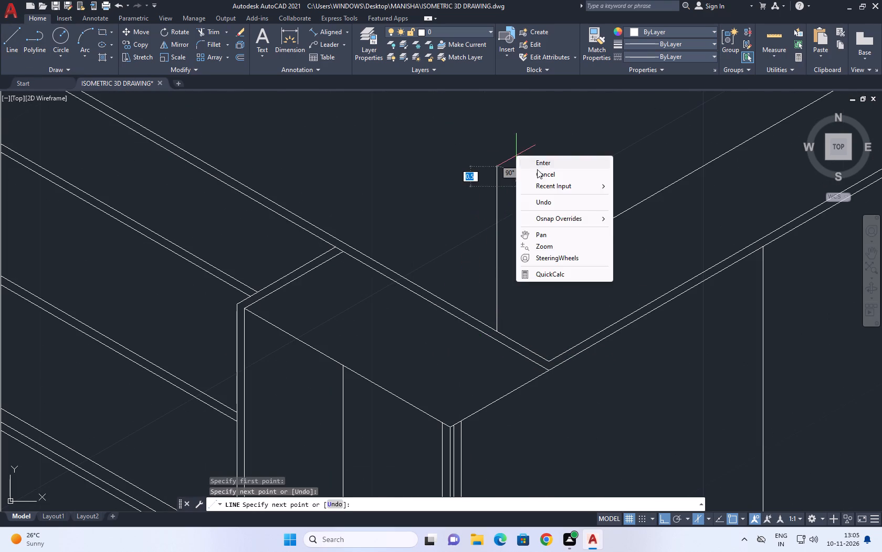
click(537, 169)
scroll(495, 226, up, 1)
scroll(493, 230, down, 2)
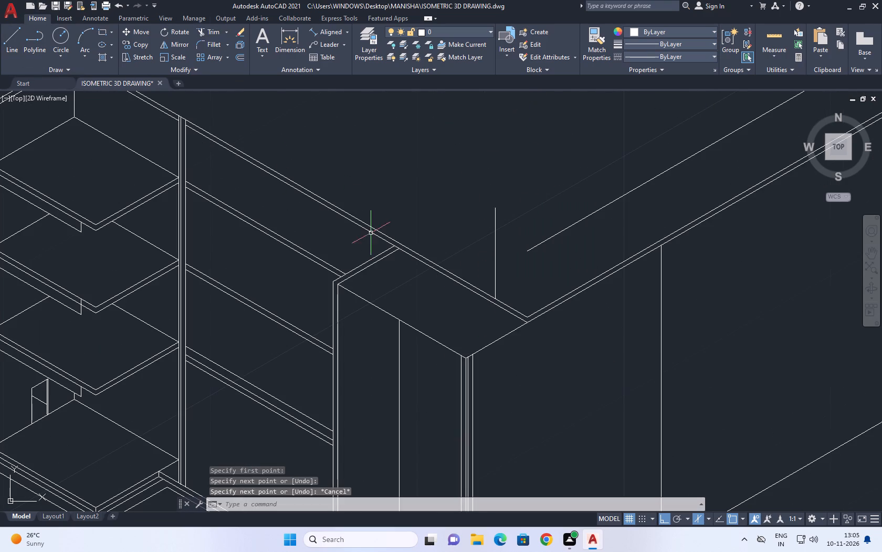
Extend the side roof wall's top line at its near end to meet the near-corner vertical.
middle_drag(594, 244, 582, 248)
text(EX)
key(space)
click(585, 202)
drag(558, 234, 550, 243)
click(547, 214)
drag(556, 219, 549, 213)
right_click(548, 197)
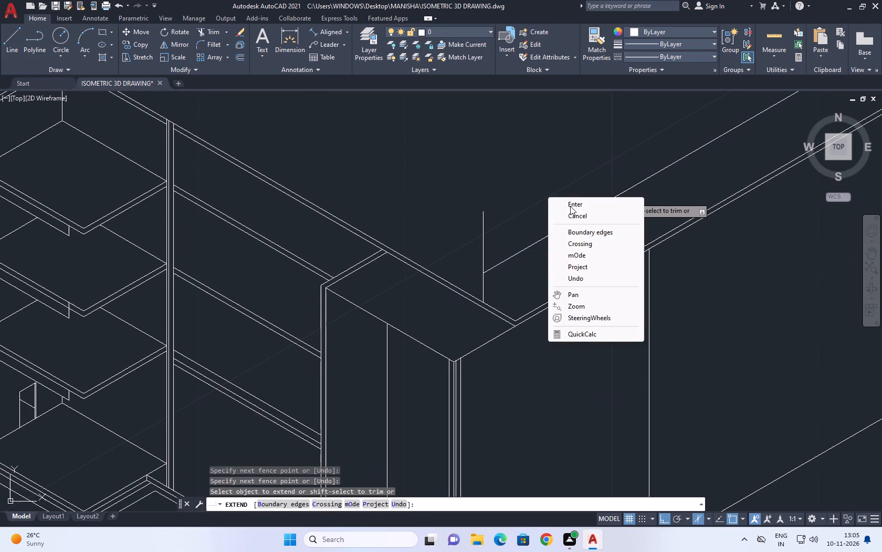
click(579, 220)
Shorten the near-corner vertical by stretching its top end down to the end of the side roof wall's top line.
drag(482, 217, 462, 210)
click(424, 211)
drag(442, 211, 435, 210)
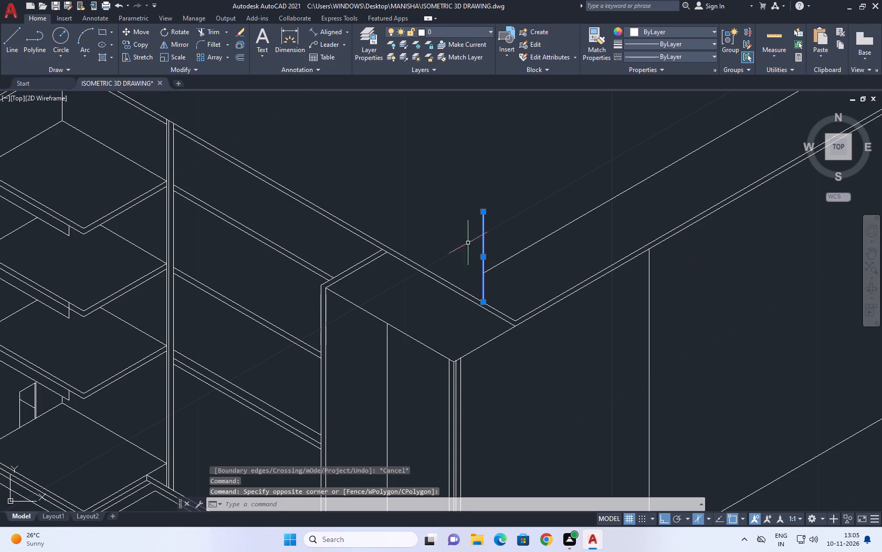
drag(483, 210, 482, 225)
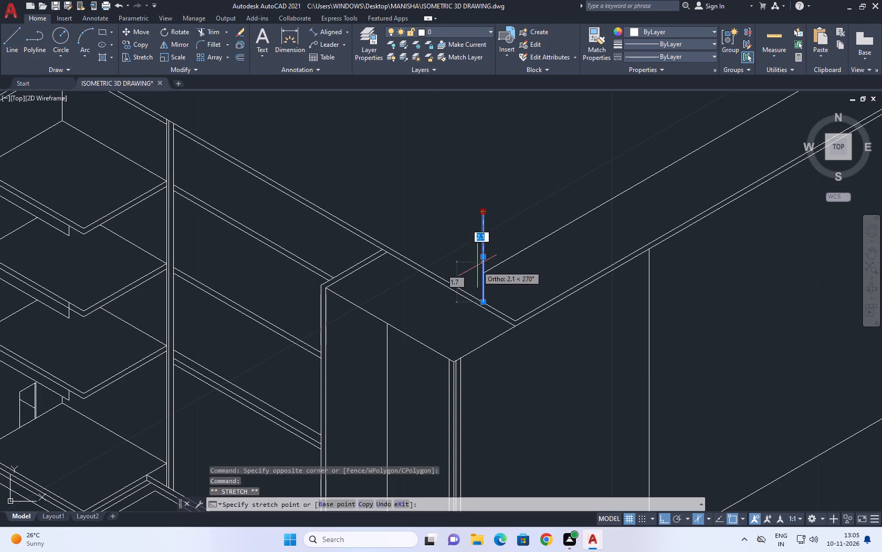
click(485, 269)
right_click(492, 227)
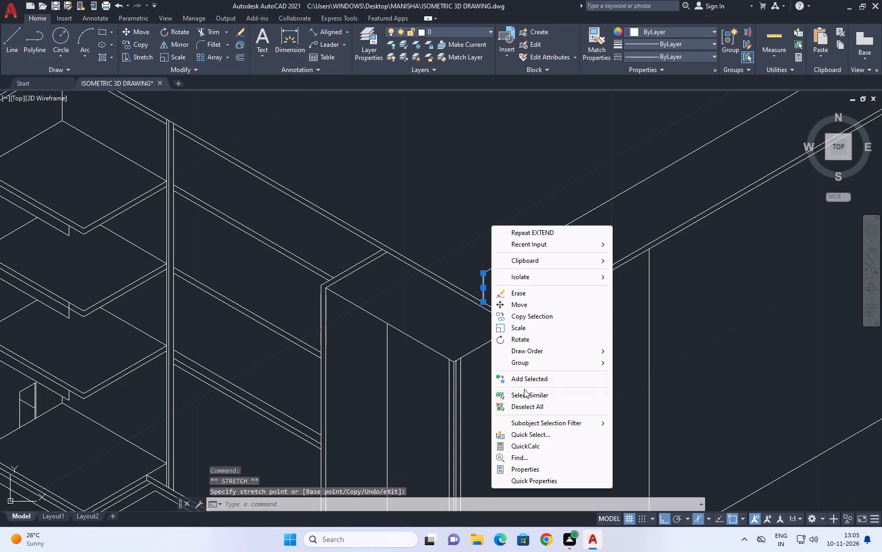
click(523, 407)
Copy the side roof wall's top line 0.226 straight down at 270° from its near end.
scroll(531, 338, down, 2)
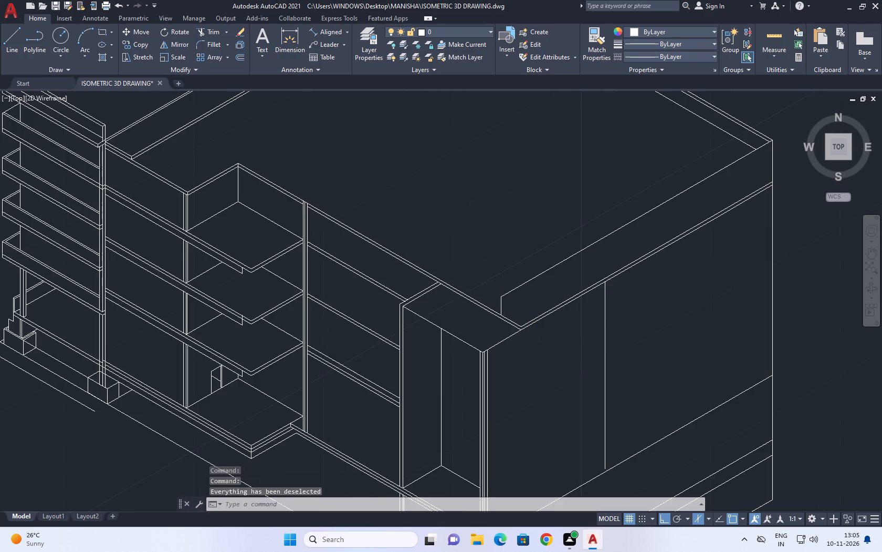
scroll(531, 339, down, 2)
middle_drag(584, 340, 501, 357)
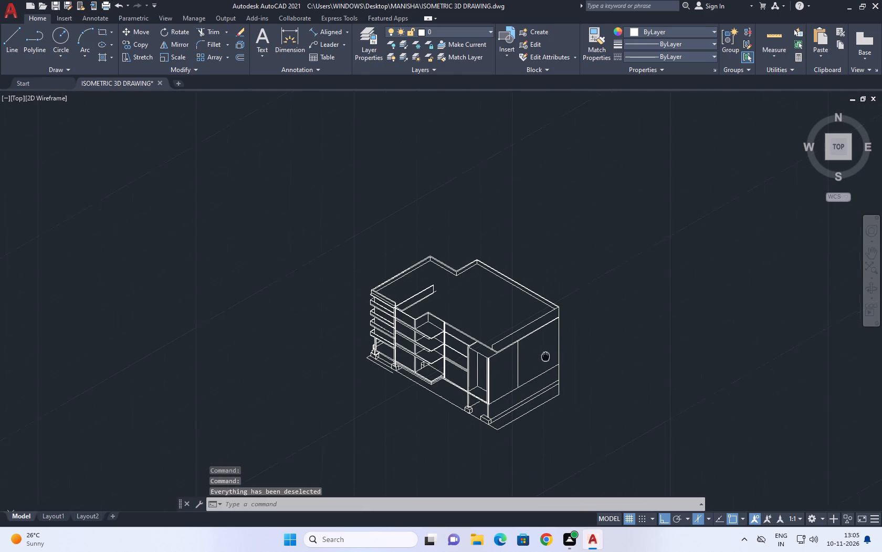
scroll(460, 340, up, 3)
scroll(423, 370, up, 2)
click(442, 331)
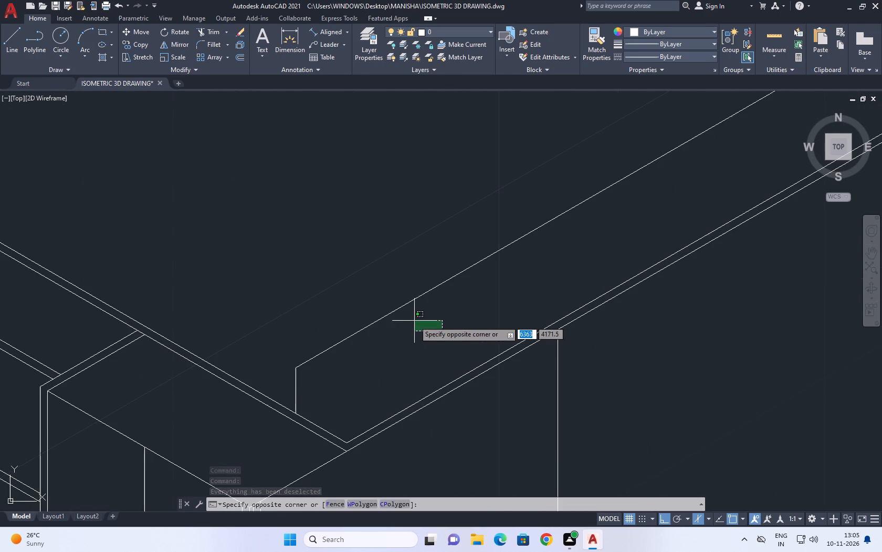
click(414, 321)
click(425, 324)
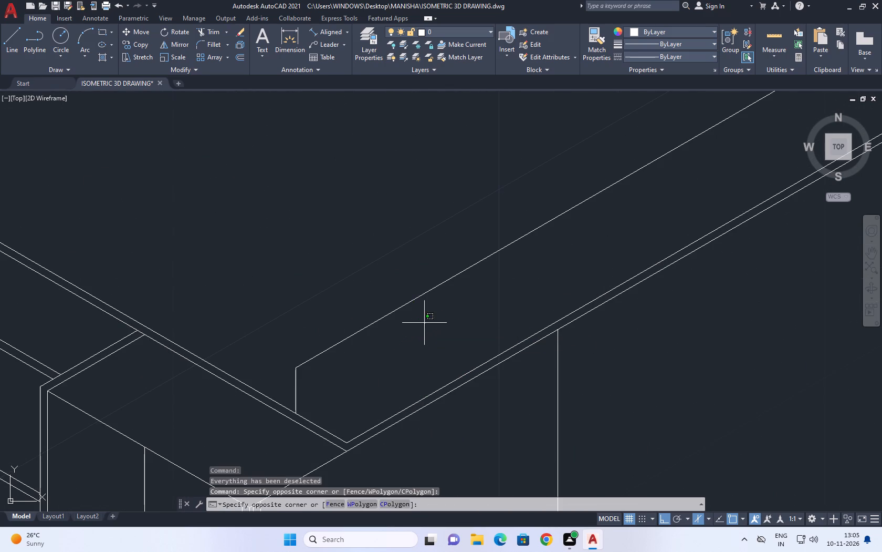
drag(316, 201, 309, 186)
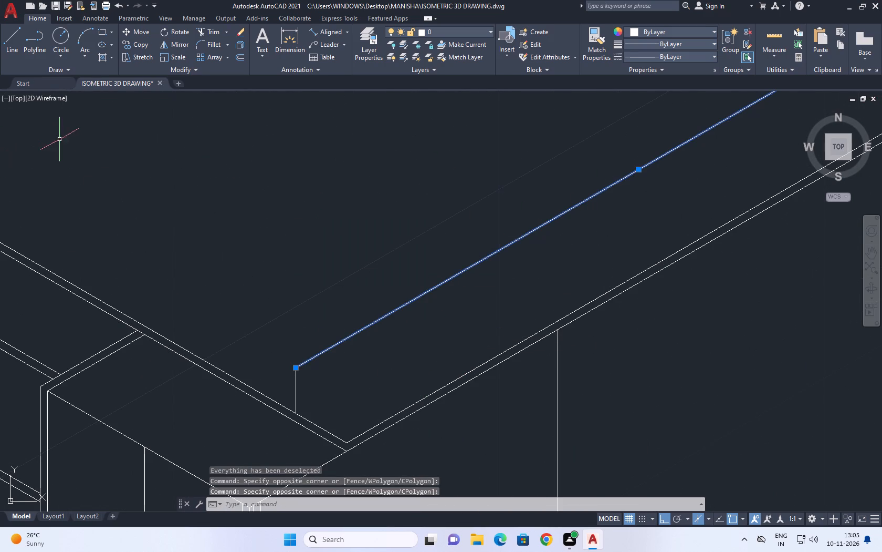
click(132, 40)
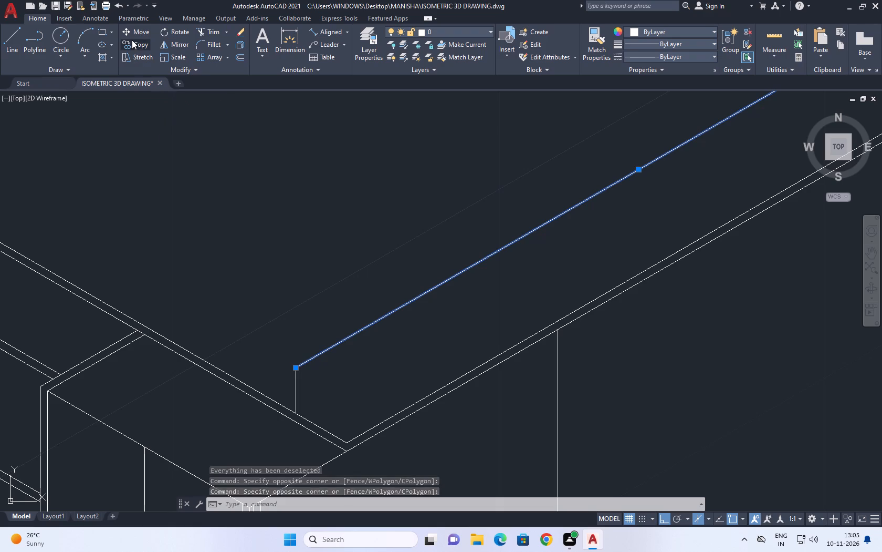
drag(297, 366, 307, 371)
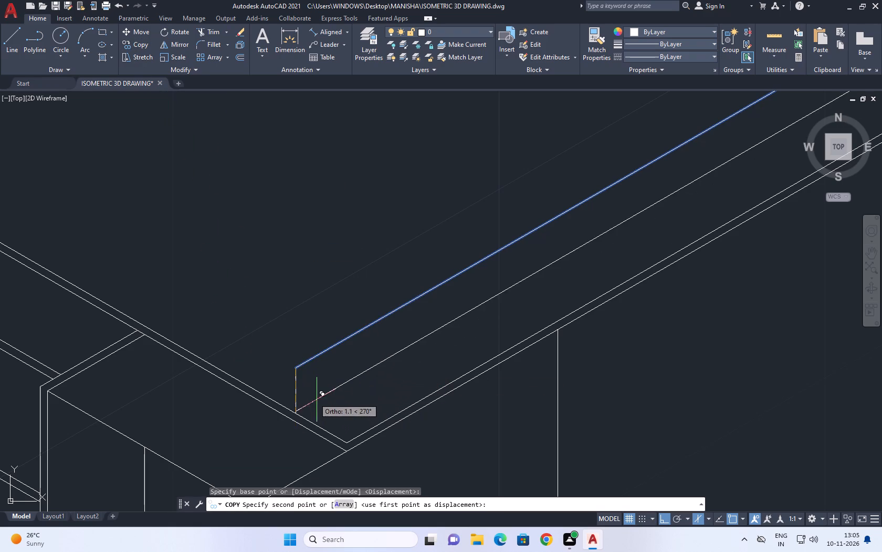
scroll(306, 397, up, 2)
middle_drag(287, 379, 291, 371)
scroll(290, 372, up, 1)
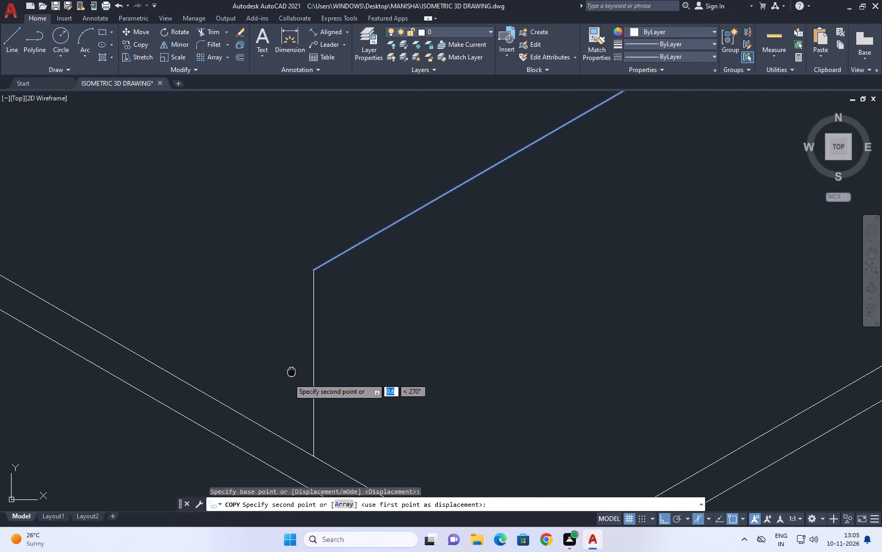
middle_drag(291, 371, 292, 371)
scroll(302, 391, up, 1)
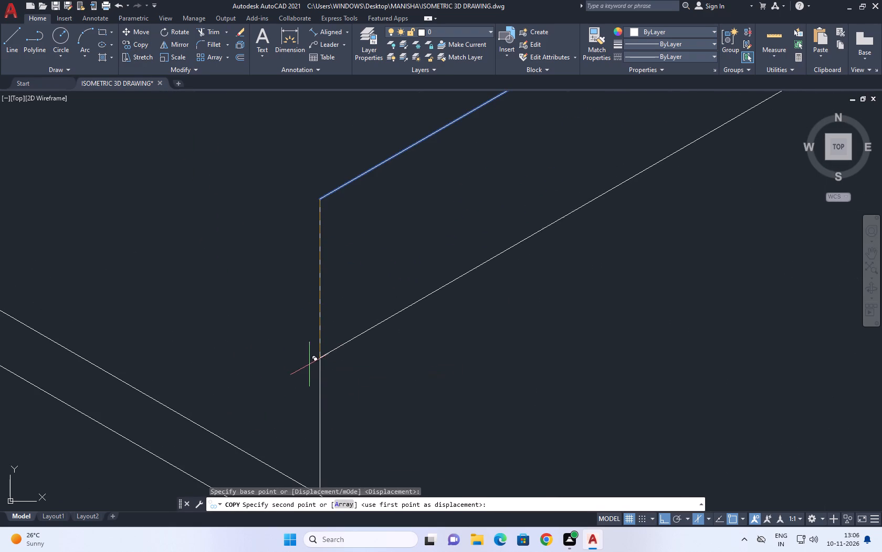
text(0.2236)
key(BackSpace)
key(BackSpace)
key(6)
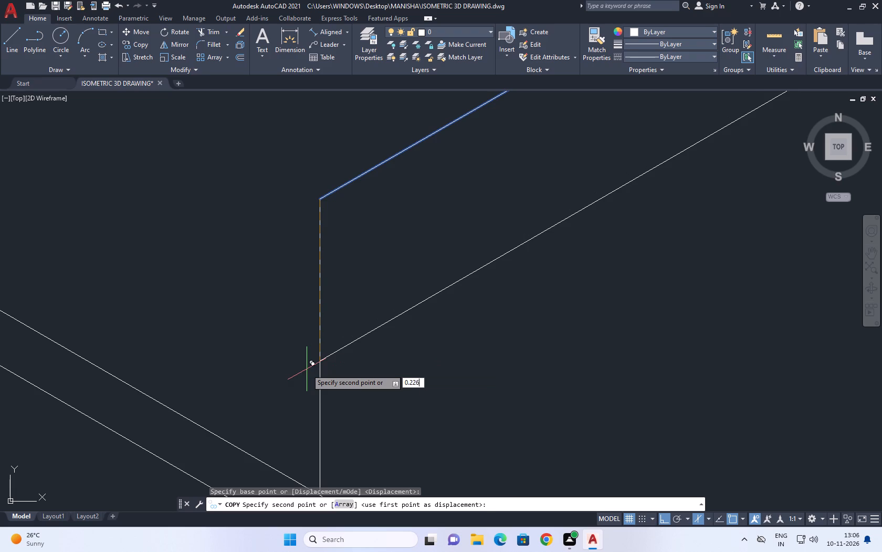
key(Return)
right_drag(448, 246, 433, 246)
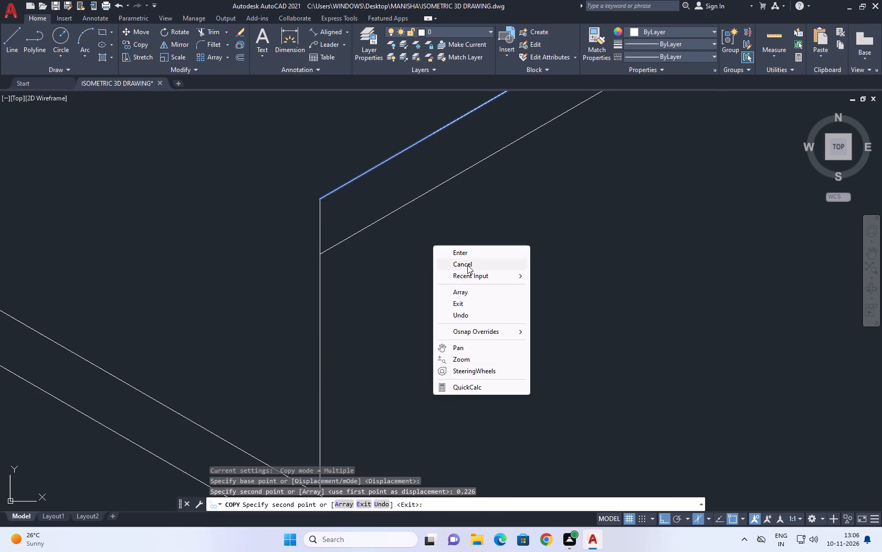
click(467, 265)
Inspect the side roof wall's doubled top edge along its length and around its near corner.
scroll(444, 275, down, 2)
middle_drag(498, 270, 373, 311)
scroll(372, 313, down, 2)
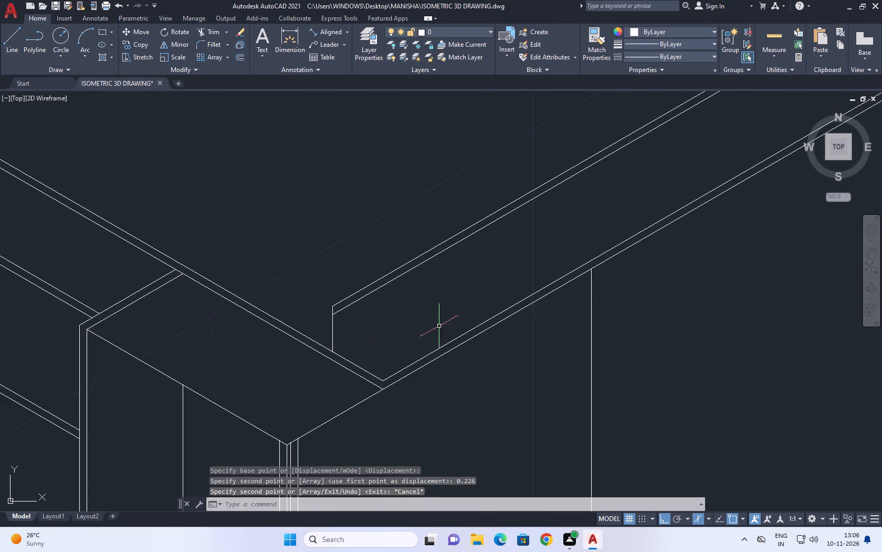
middle_drag(455, 322, 259, 394)
scroll(259, 394, up, 1)
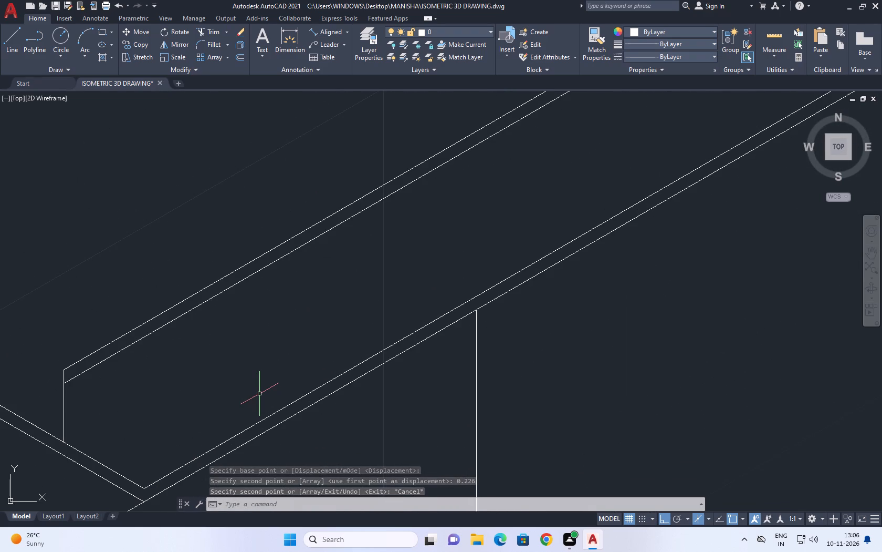
scroll(298, 383, down, 1)
middle_drag(471, 331, 477, 313)
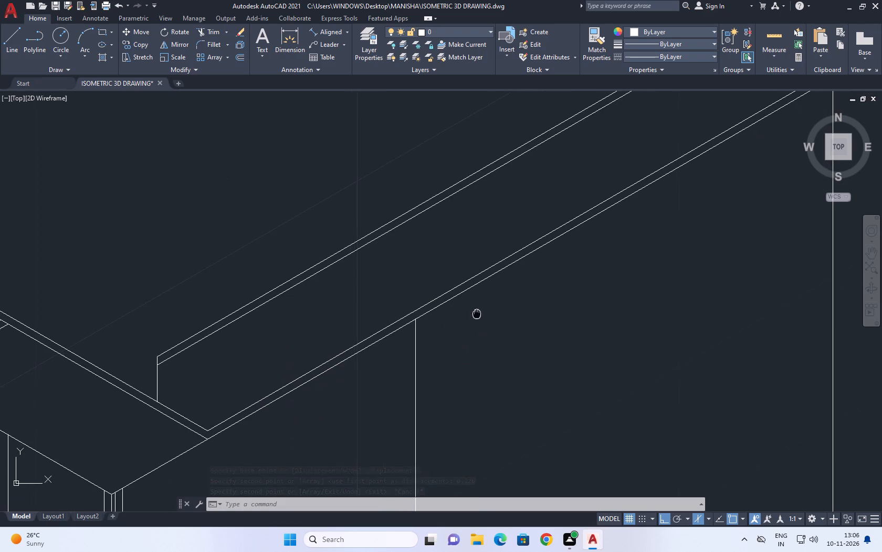
middle_drag(477, 313, 466, 304)
scroll(461, 268, down, 3)
middle_drag(482, 265, 486, 267)
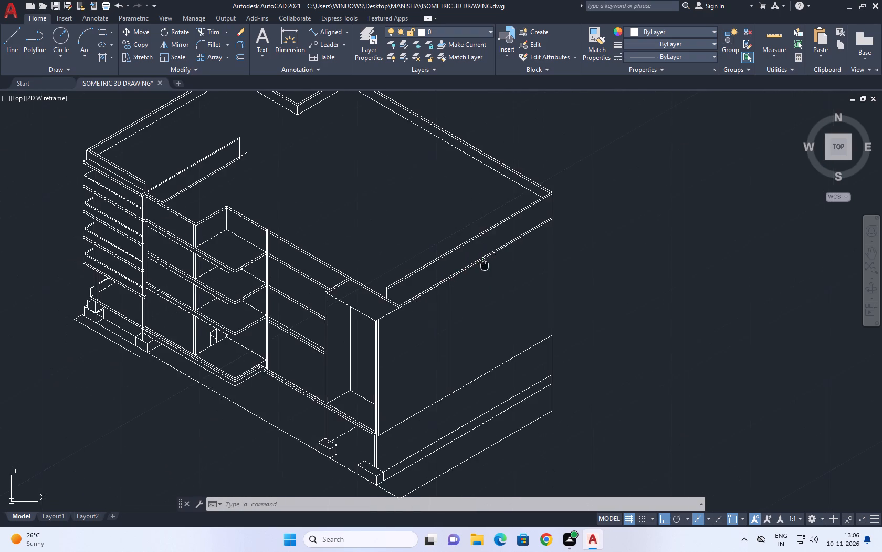
middle_drag(486, 267, 497, 324)
scroll(445, 371, up, 2)
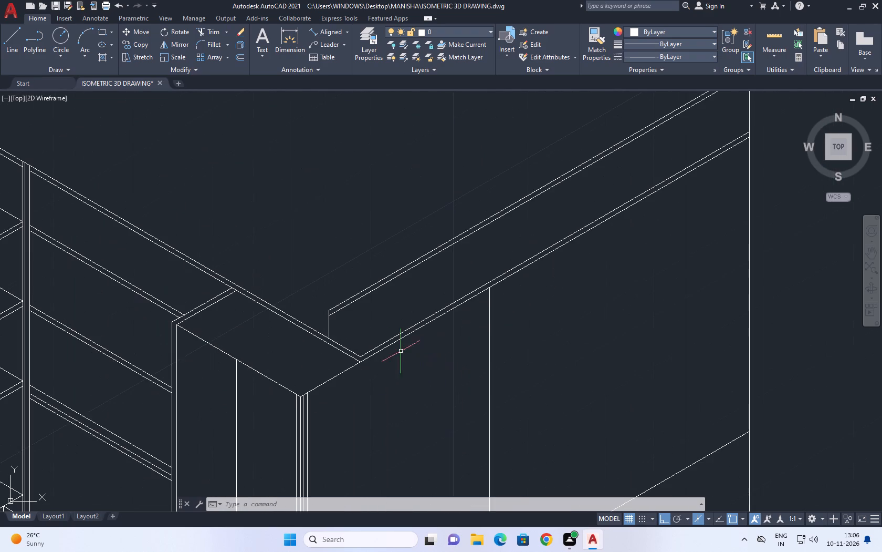
scroll(359, 353, up, 1)
middle_drag(358, 352, 373, 379)
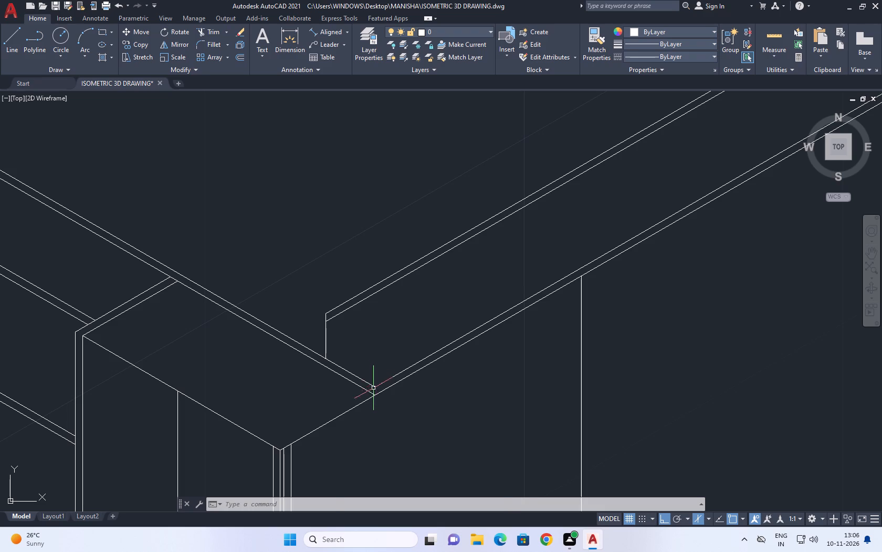
scroll(373, 401, down, 2)
scroll(365, 391, up, 3)
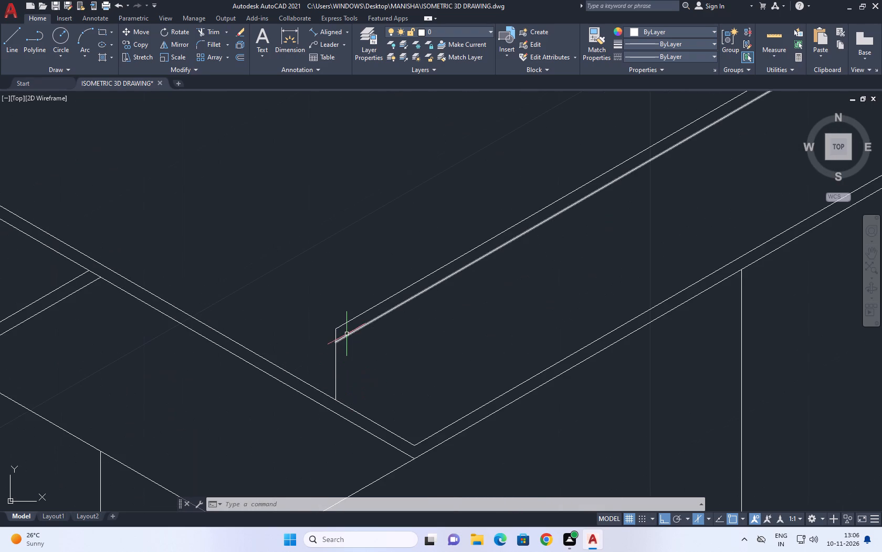
Draw a short line about 0.8 long at 330° from the near-corner vertical's top, using the left isoplane.
click(4, 31)
scroll(305, 259, down, 3)
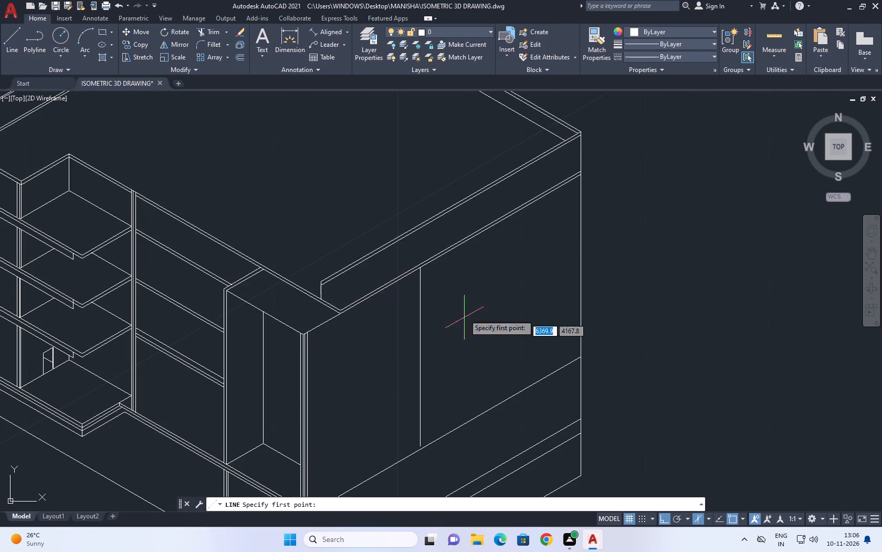
scroll(583, 108, up, 3)
scroll(569, 225, down, 2)
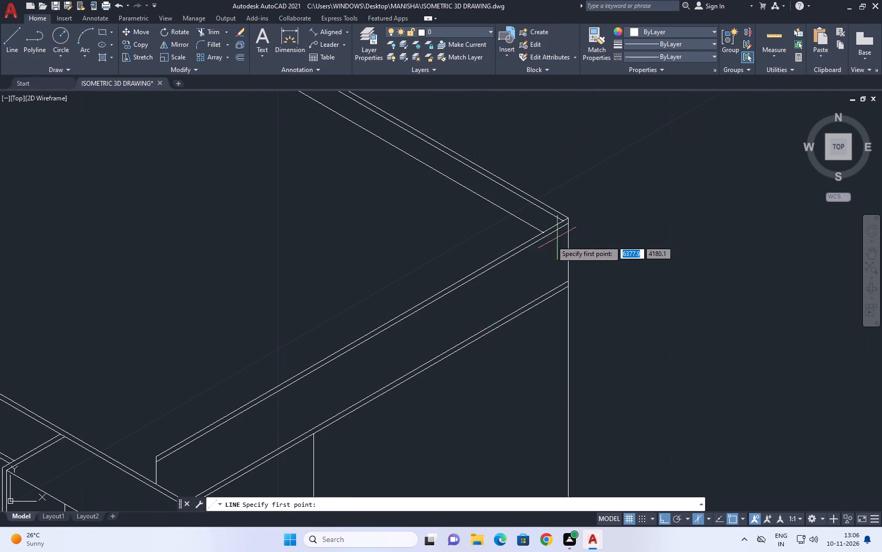
scroll(144, 469, up, 2)
click(174, 439)
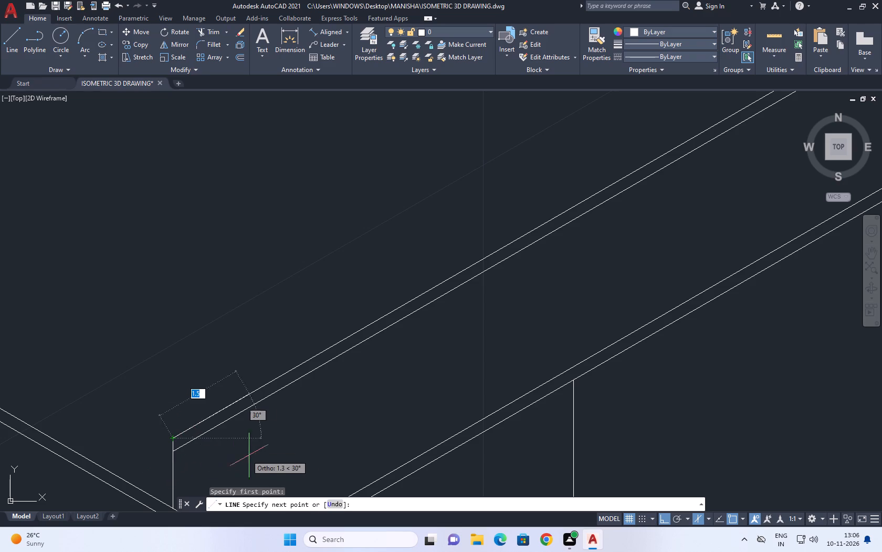
key(F5)
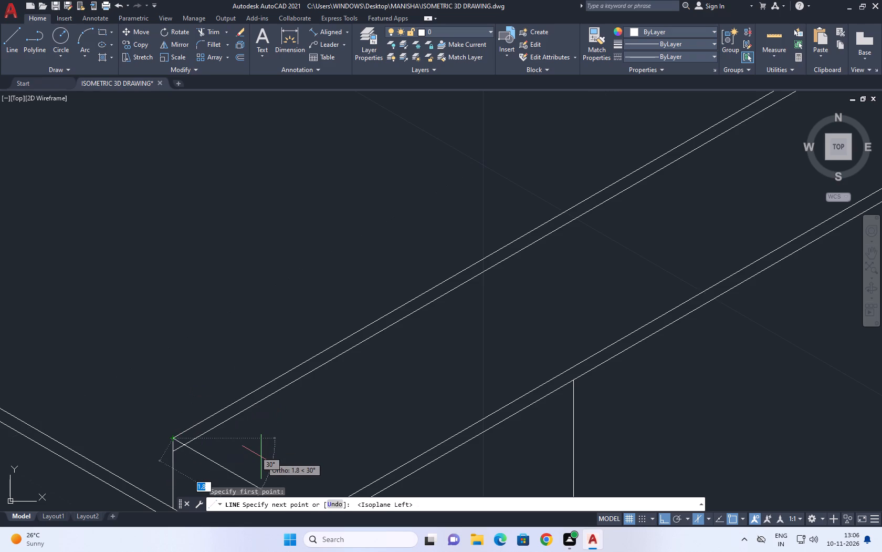
scroll(162, 332, up, 1)
middle_drag(144, 405, 272, 193)
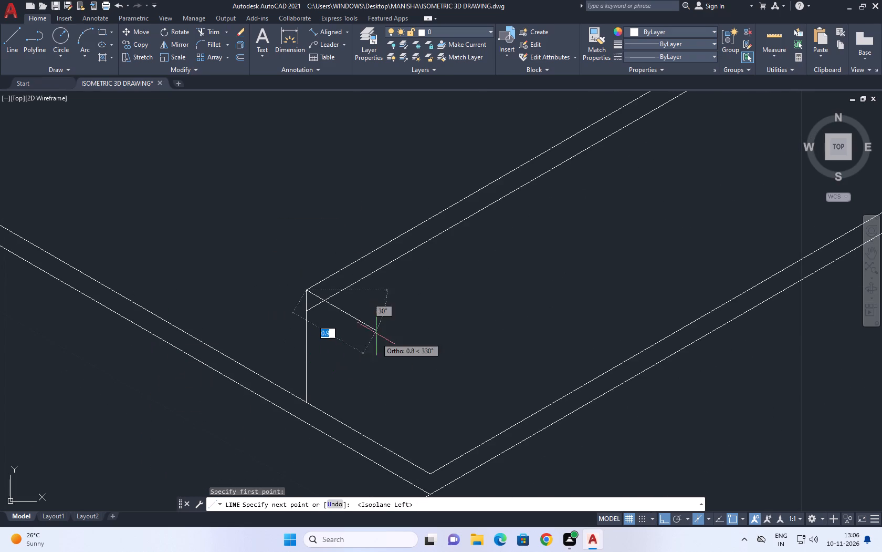
click(370, 331)
right_click(417, 293)
drag(440, 299, 440, 308)
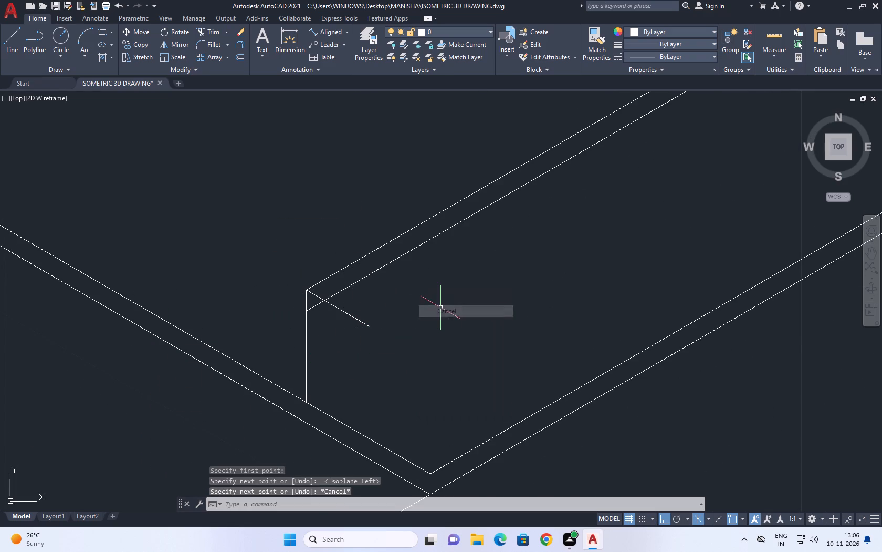
Stretch the copied lower top line's near end to where it meets the short 330° line.
scroll(342, 306, up, 4)
drag(240, 314, 227, 312)
click(207, 290)
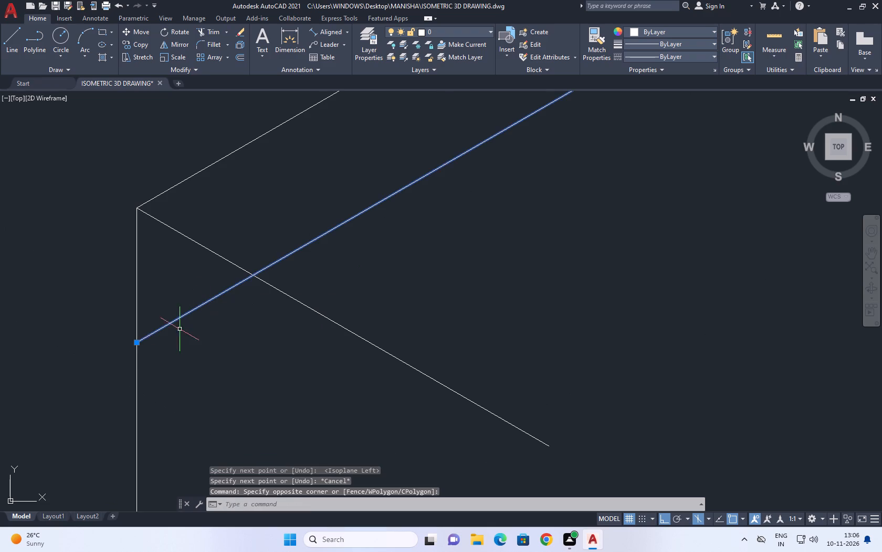
click(138, 341)
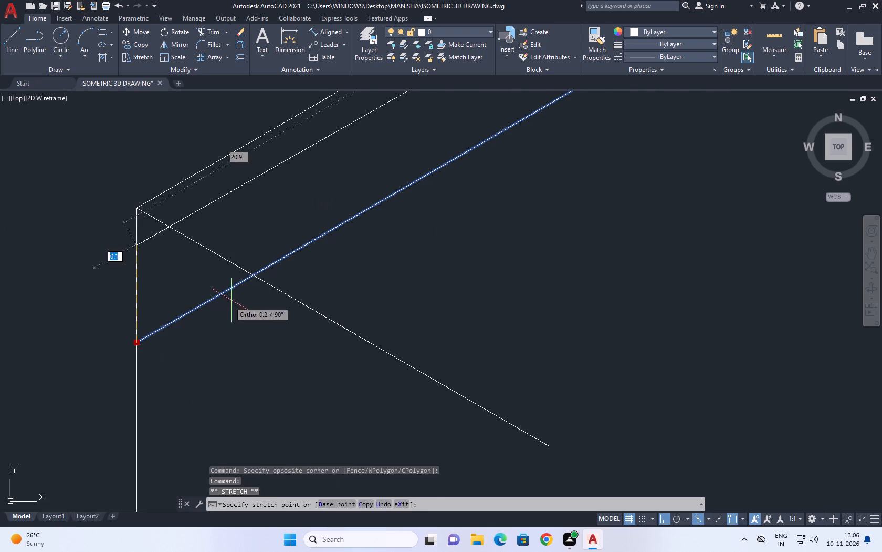
click(258, 277)
scroll(325, 279, down, 4)
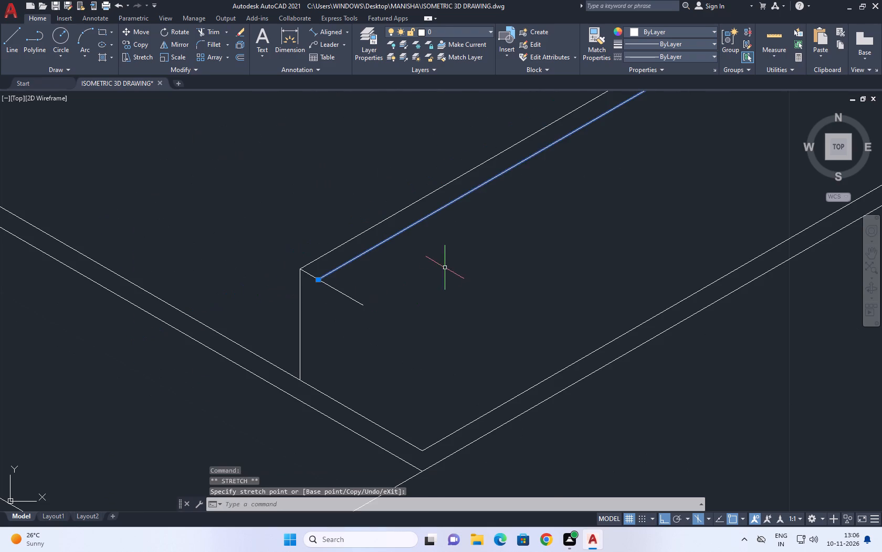
right_click(445, 268)
click(475, 186)
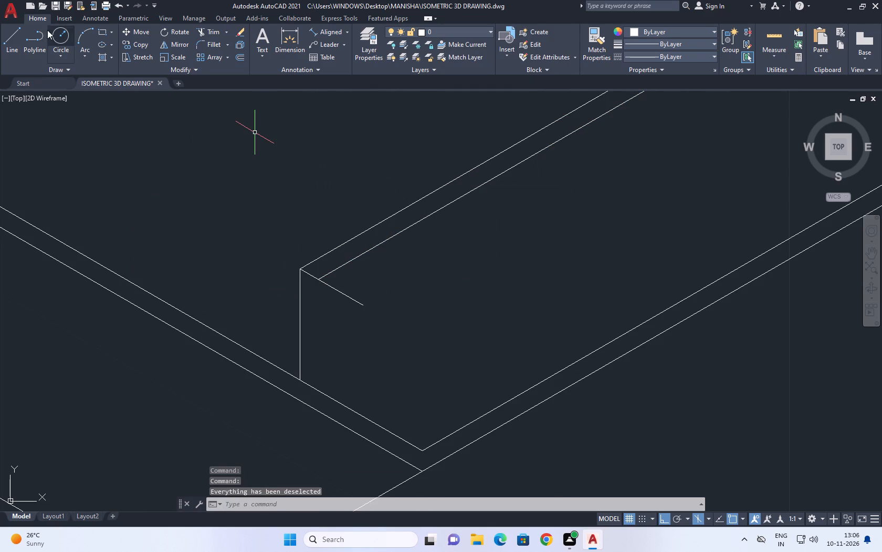
Draw a vertical line down from the lower top line's near end, past the front roof edge's double lines.
click(5, 39)
scroll(330, 285, up, 1)
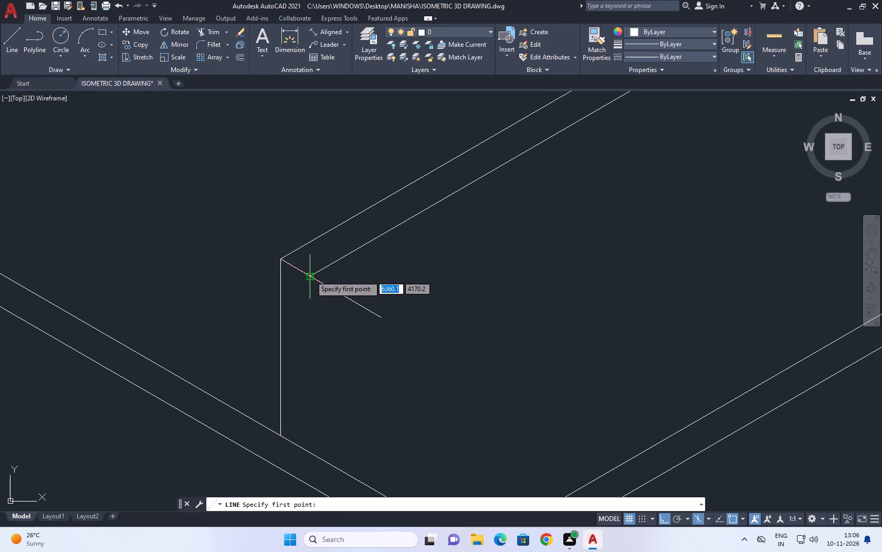
click(311, 275)
scroll(311, 277, down, 4)
scroll(293, 365, up, 1)
drag(294, 335, 297, 341)
right_click(362, 261)
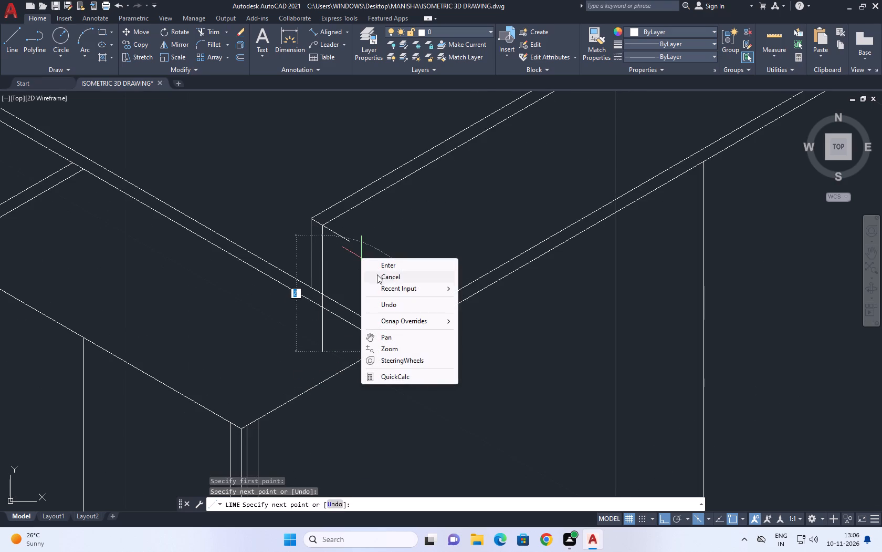
drag(386, 274, 386, 288)
Trim the near-corner inner vertical line where it runs below the upper line of the front roof edge.
click(214, 28)
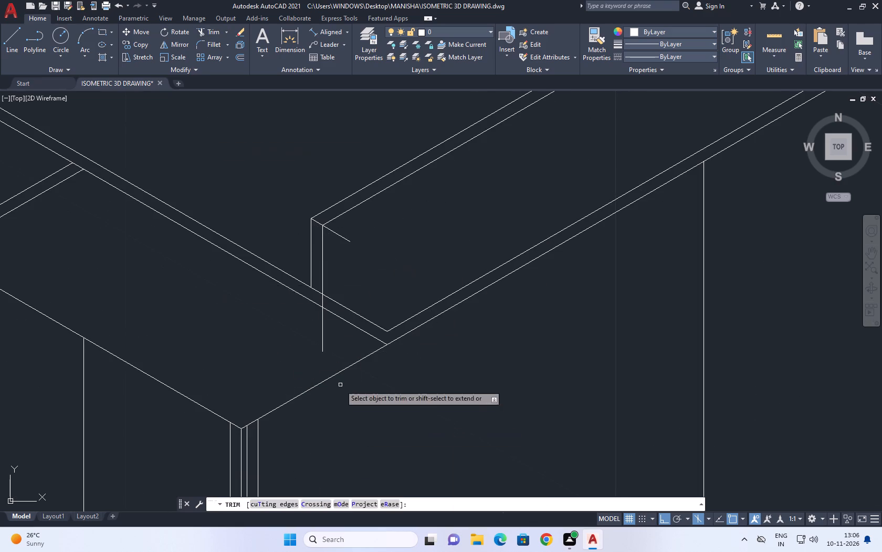
scroll(337, 371, up, 2)
drag(339, 309, 313, 302)
drag(238, 270, 229, 265)
drag(296, 284, 306, 292)
click(299, 262)
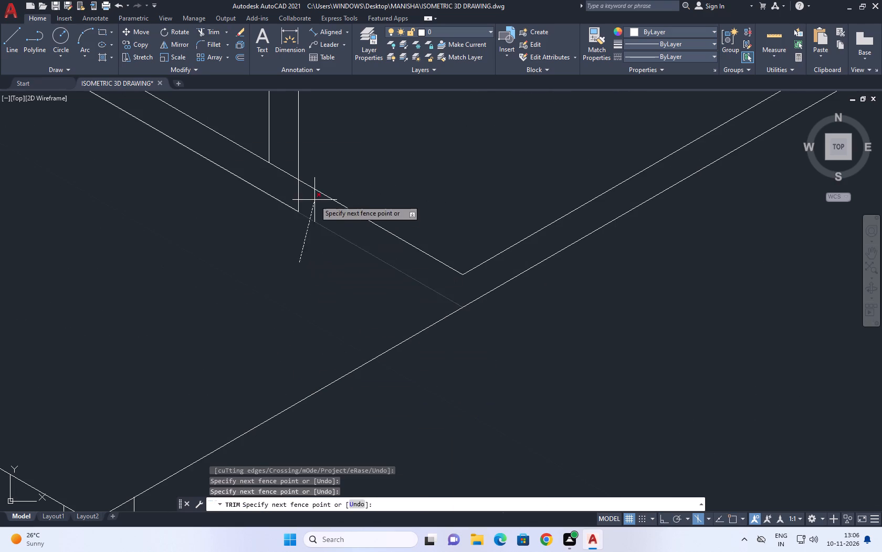
click(297, 234)
click(310, 200)
click(262, 185)
right_drag(361, 187, 361, 179)
click(401, 199)
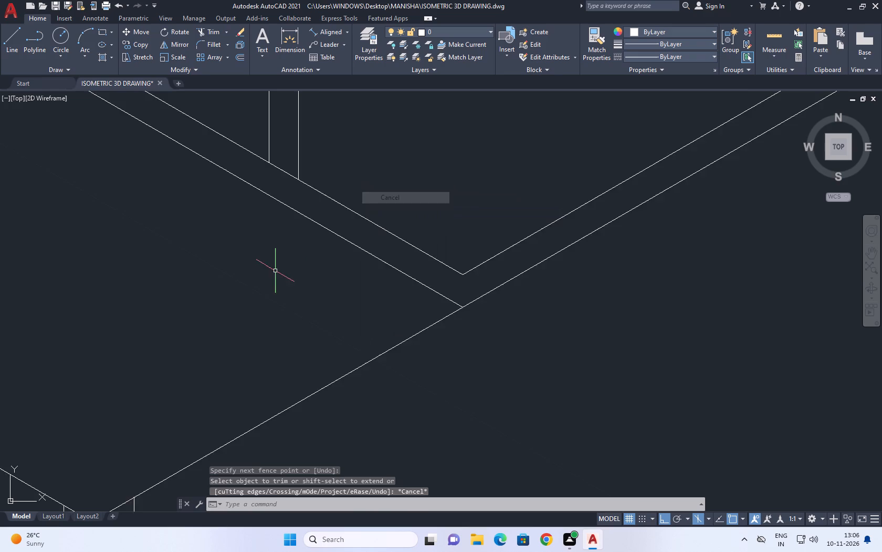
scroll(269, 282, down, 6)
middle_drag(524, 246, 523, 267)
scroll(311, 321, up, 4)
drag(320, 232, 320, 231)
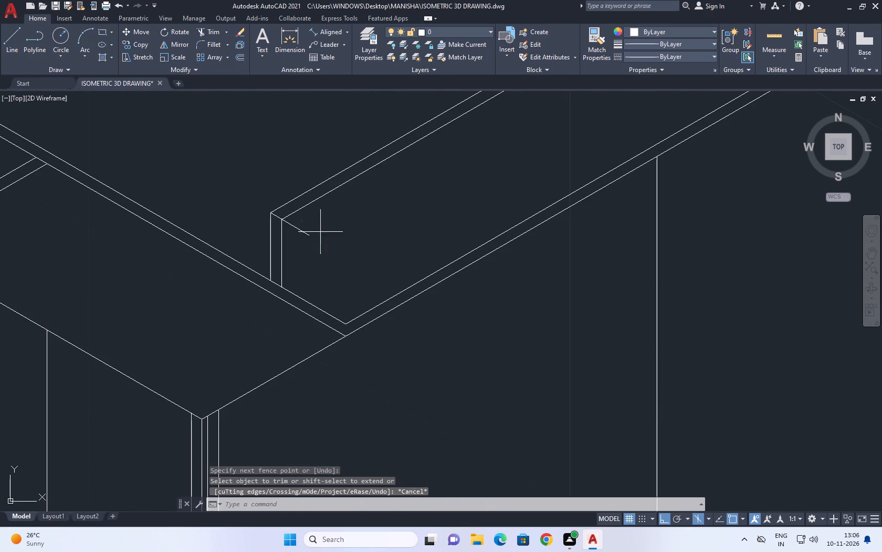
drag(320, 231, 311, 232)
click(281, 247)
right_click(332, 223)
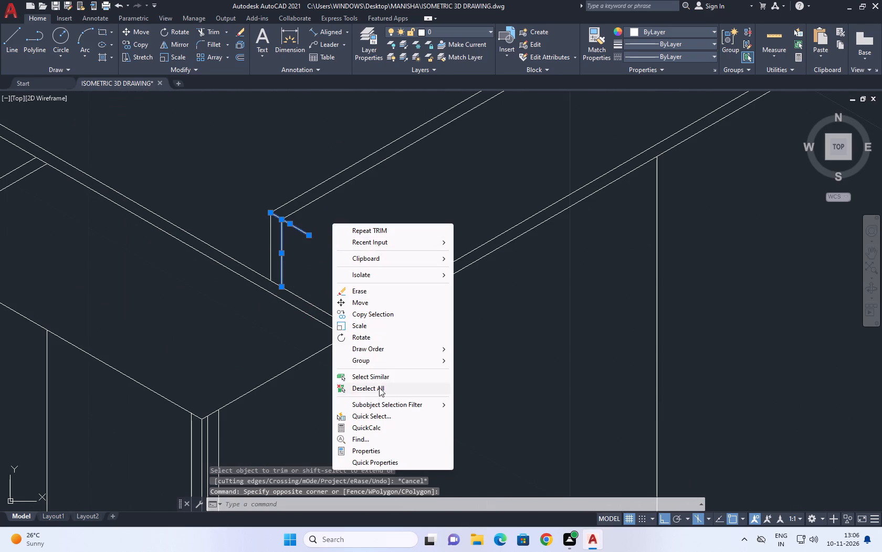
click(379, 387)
Erase the short 330° line at the top of the side roof wall's near corner.
click(321, 248)
click(310, 234)
drag(311, 230, 300, 237)
click(298, 241)
right_click(313, 244)
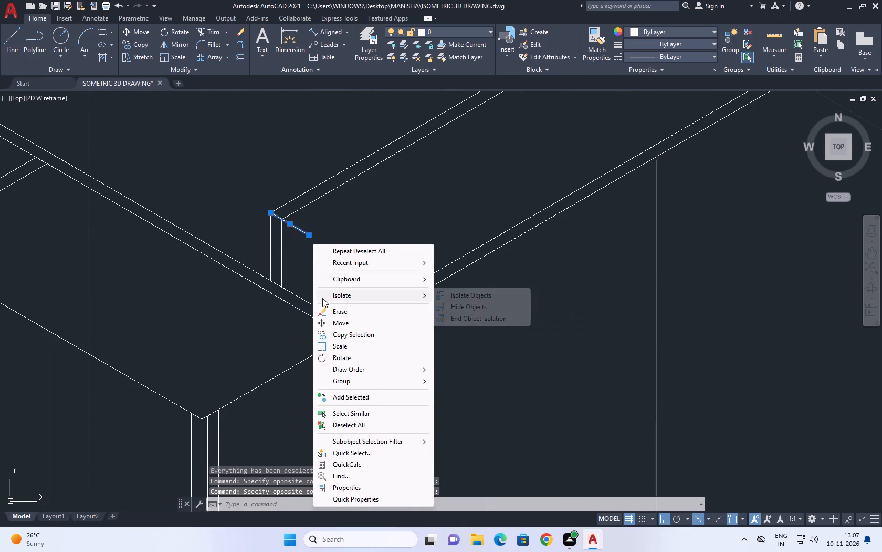
click(359, 307)
Examine the whole building, following the side wall from the roof edge down to the base lines.
scroll(364, 313, down, 4)
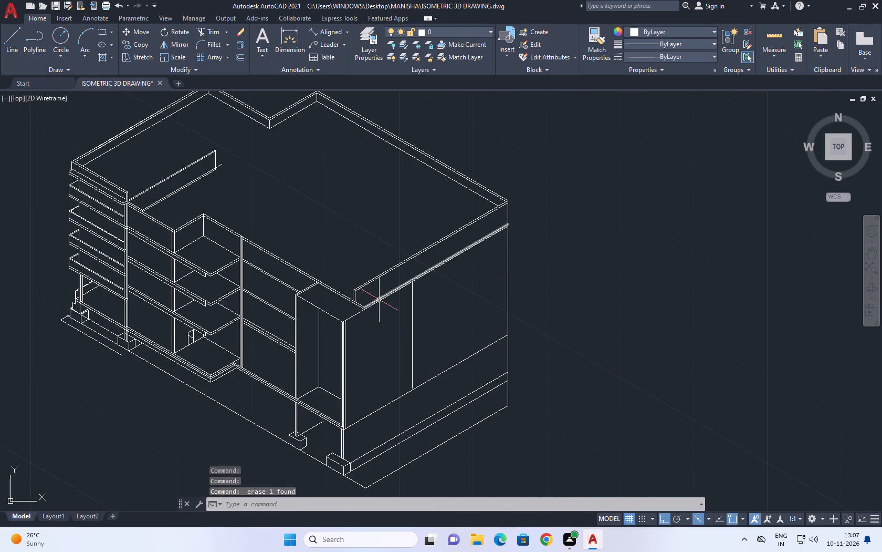
middle_drag(384, 304, 400, 319)
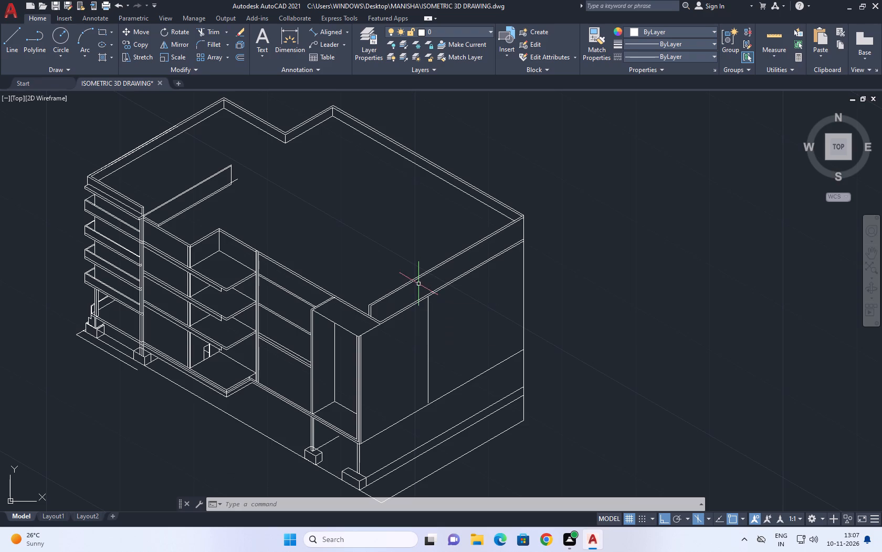
middle_drag(504, 284, 520, 252)
middle_drag(528, 265, 547, 244)
middle_drag(553, 268, 551, 243)
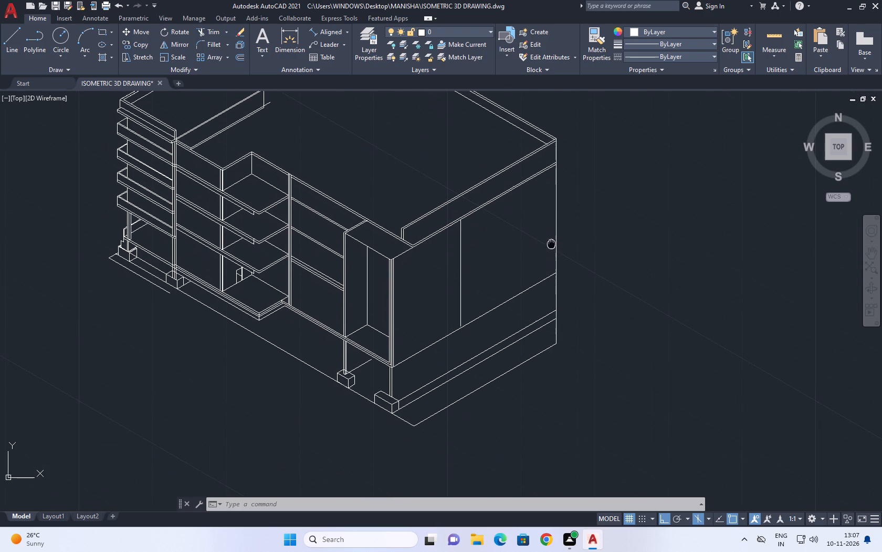
middle_drag(551, 243, 551, 242)
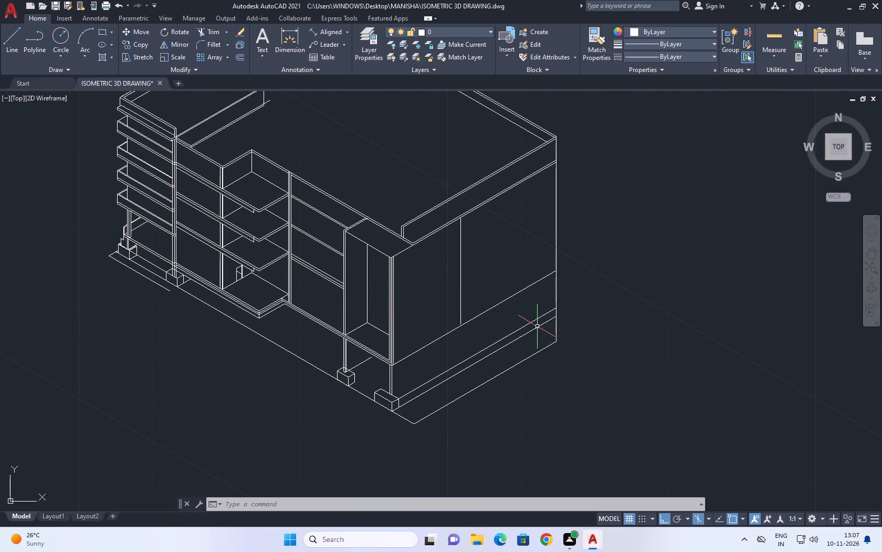
middle_drag(484, 361, 416, 302)
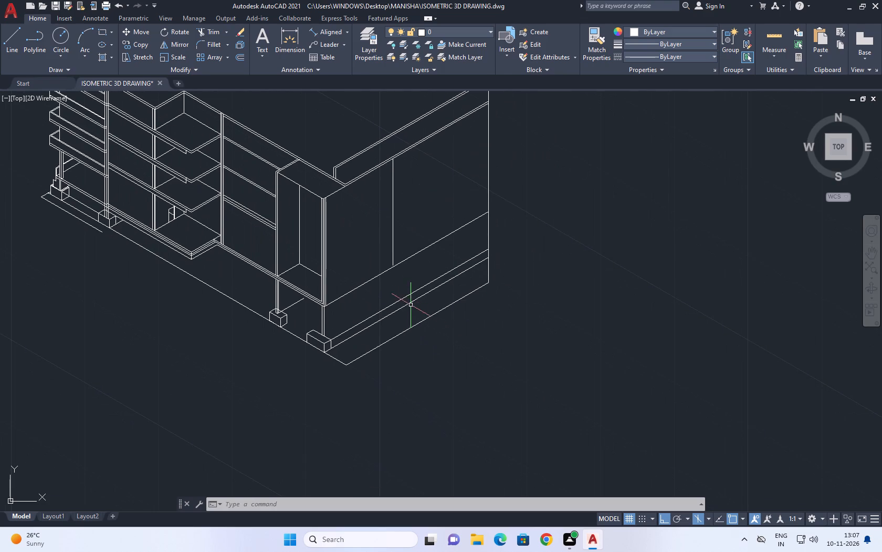
middle_drag(480, 318, 428, 303)
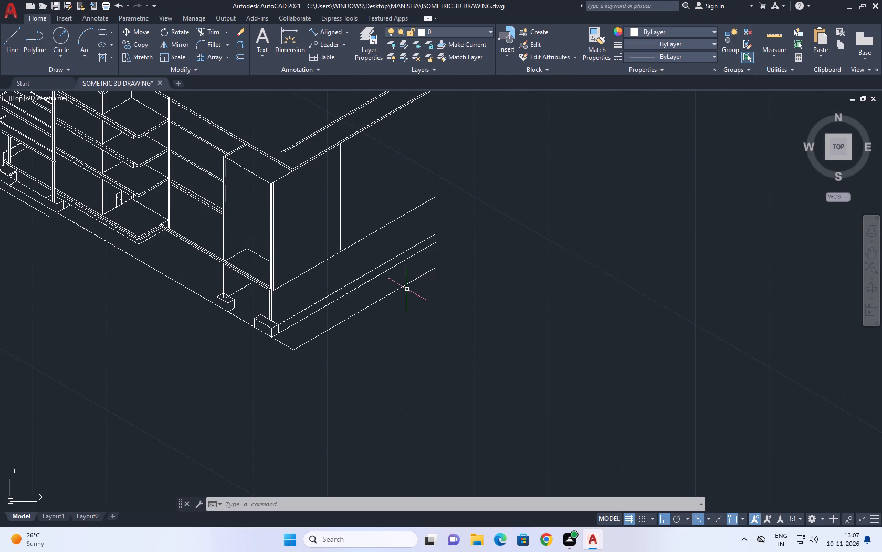
Examine the column bases and footing blocks near the building's front corner, closing in on the inner footing block.
middle_click(282, 251)
scroll(298, 325, up, 1)
middle_drag(190, 349, 245, 347)
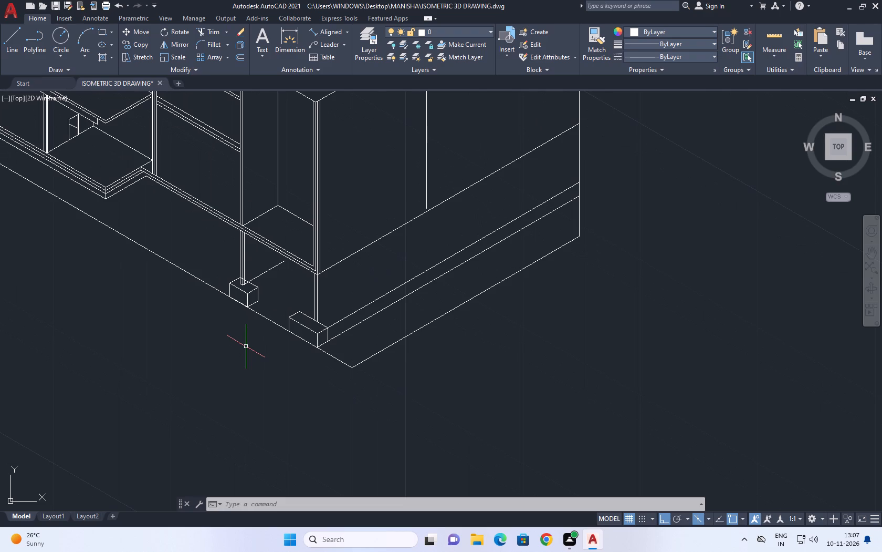
middle_drag(320, 359, 368, 359)
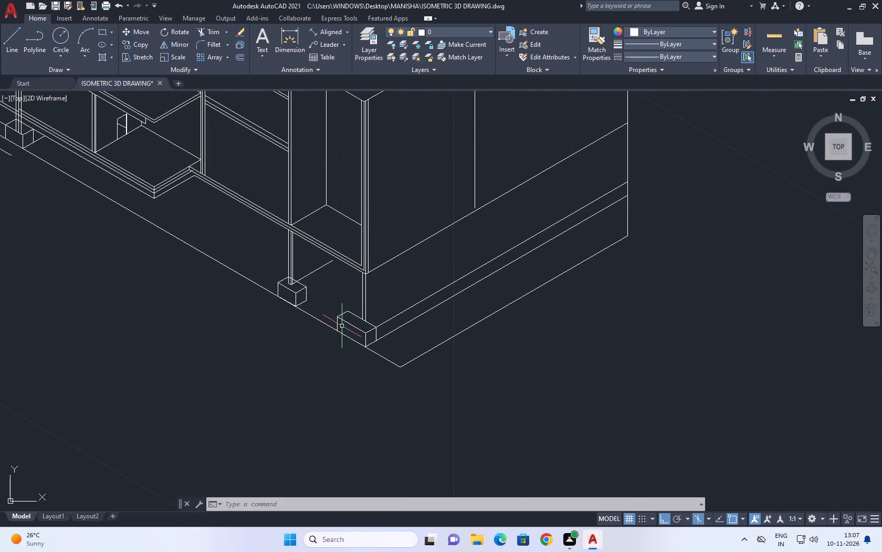
scroll(345, 324, up, 1)
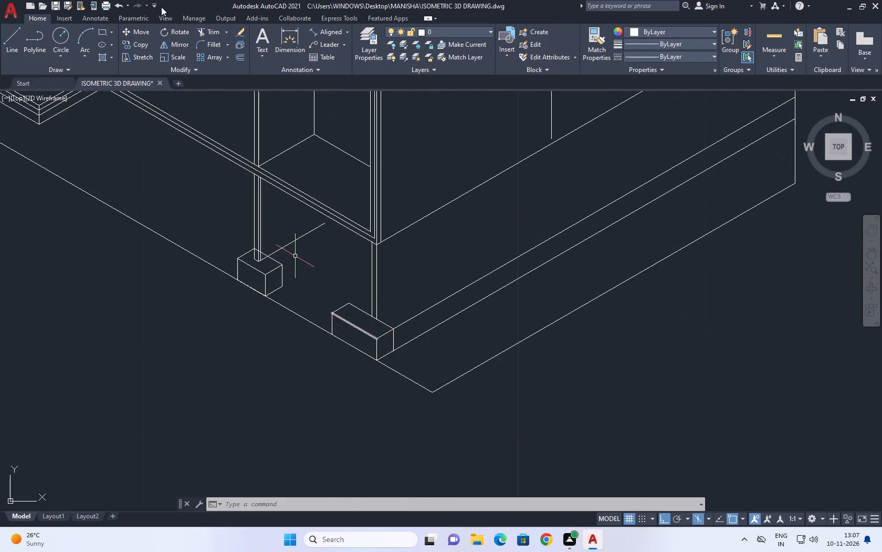
middle_drag(241, 249, 330, 267)
middle_drag(522, 302, 516, 299)
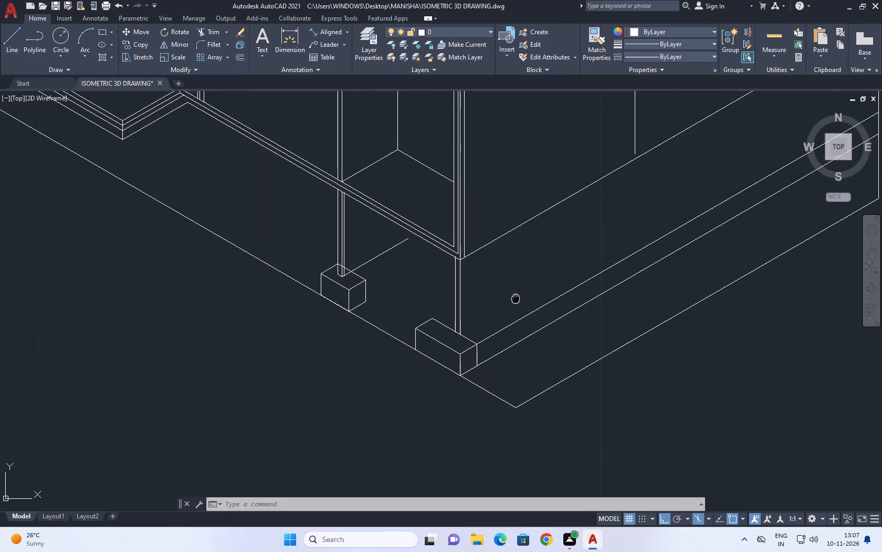
scroll(320, 257, up, 3)
middle_drag(397, 282, 387, 284)
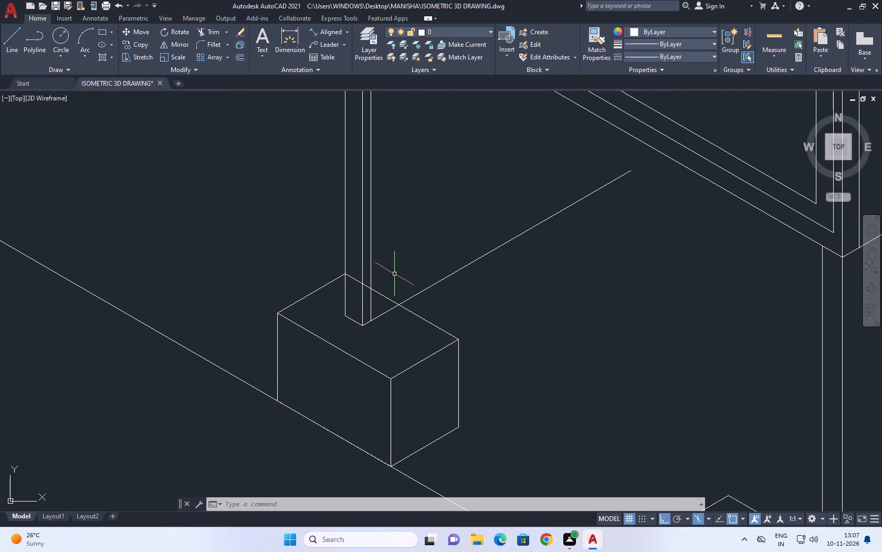
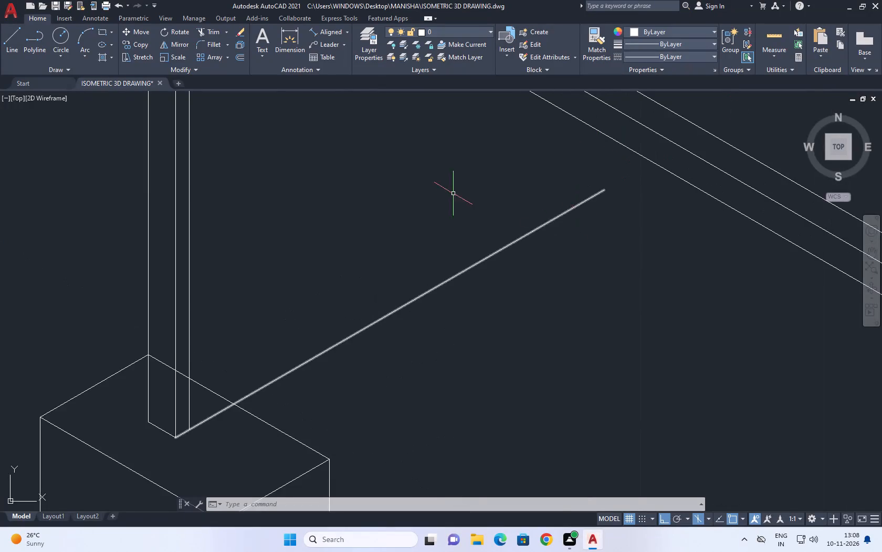
Extend the 30° line at the inner footing block at both ends, to the block's top edge and to the front floor edge.
scroll(439, 208, down, 3)
middle_drag(471, 211, 479, 263)
scroll(479, 261, up, 1)
scroll(459, 254, down, 2)
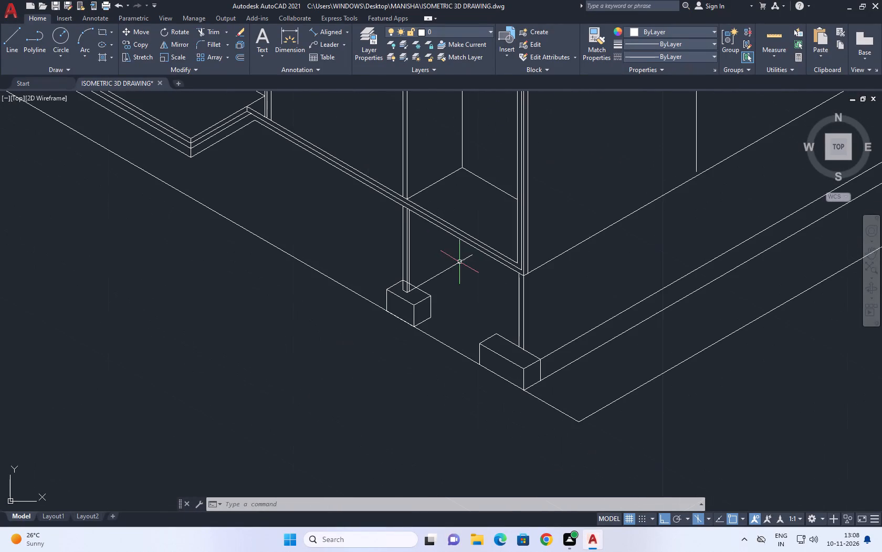
middle_drag(443, 301, 443, 306)
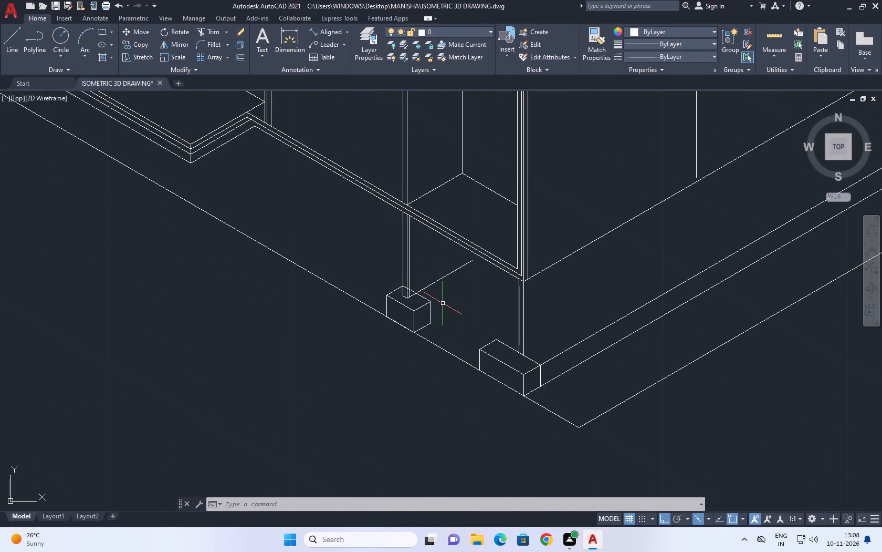
text(EX)
key(space)
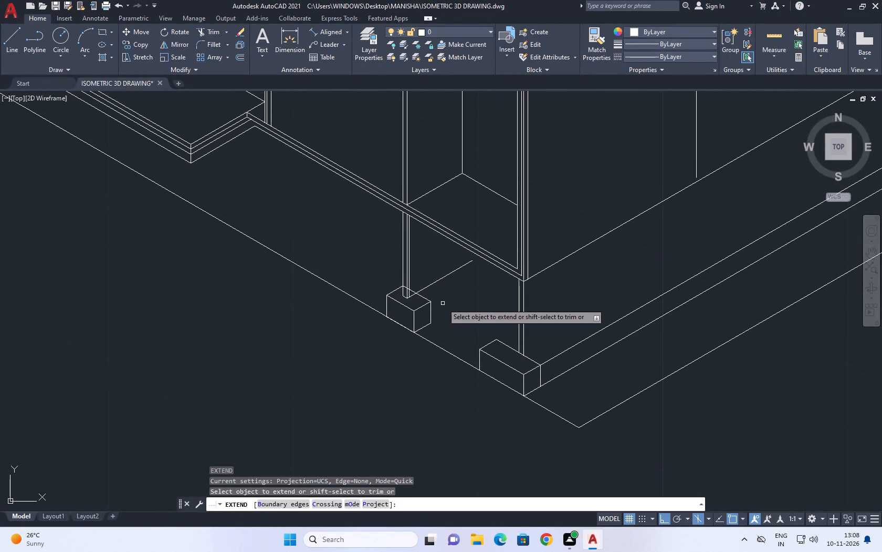
drag(424, 273, 442, 289)
drag(465, 300, 466, 299)
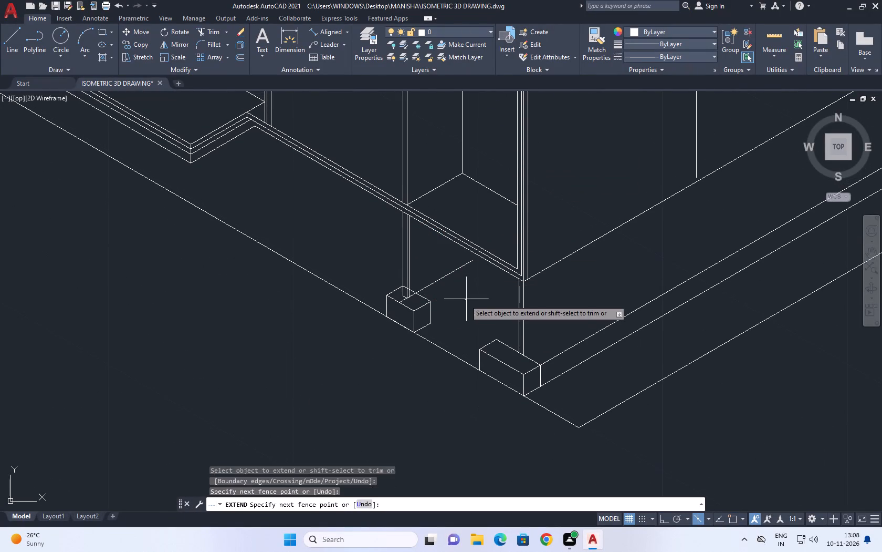
drag(466, 299, 464, 288)
click(446, 260)
right_click(474, 195)
click(517, 217)
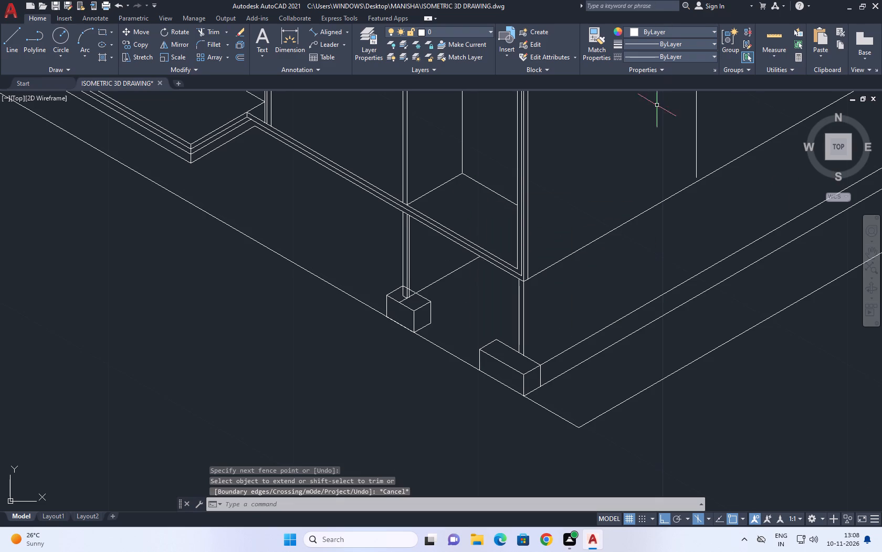
Extend the vertical line on the side wall down to the 30° line crossing the lower wall.
scroll(646, 172, down, 1)
scroll(523, 301, down, 1)
scroll(553, 250, down, 1)
middle_drag(626, 202, 576, 225)
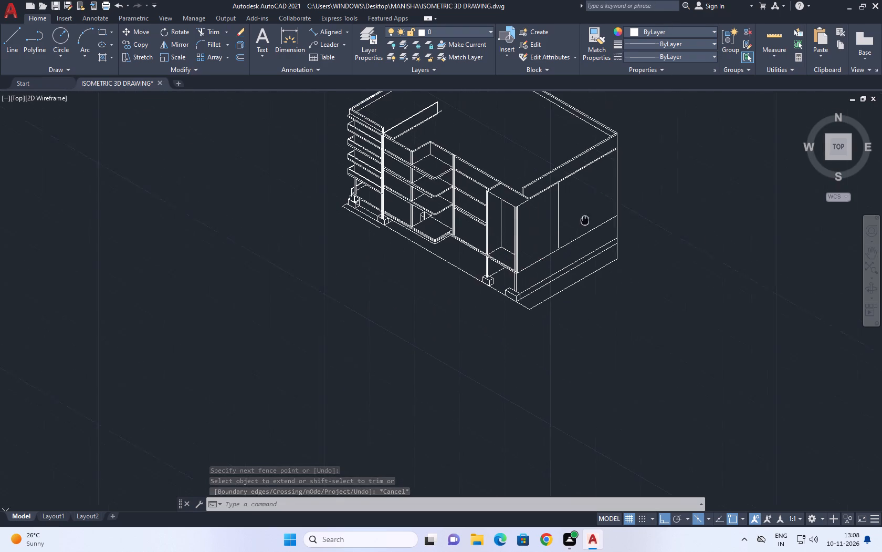
middle_drag(576, 225, 565, 233)
middle_drag(565, 234, 450, 302)
scroll(398, 340, up, 2)
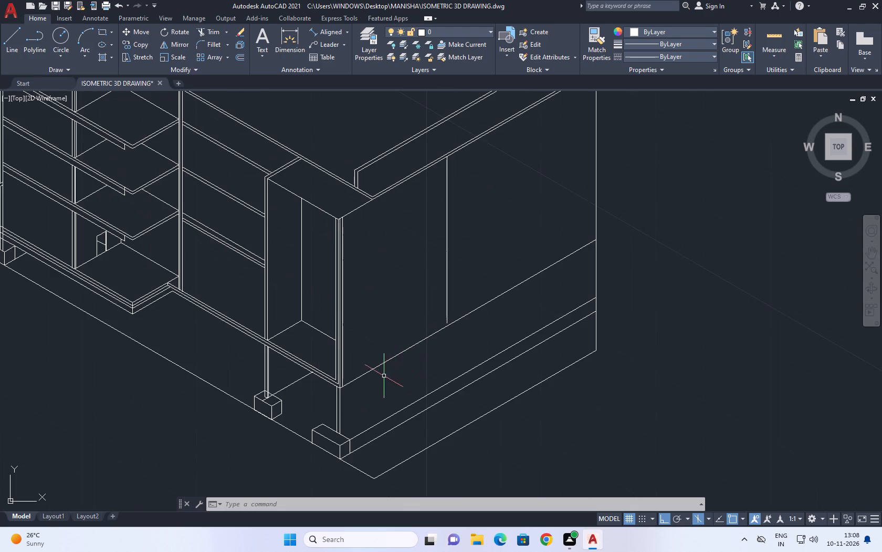
scroll(442, 326, up, 1)
text(EX)
key(space)
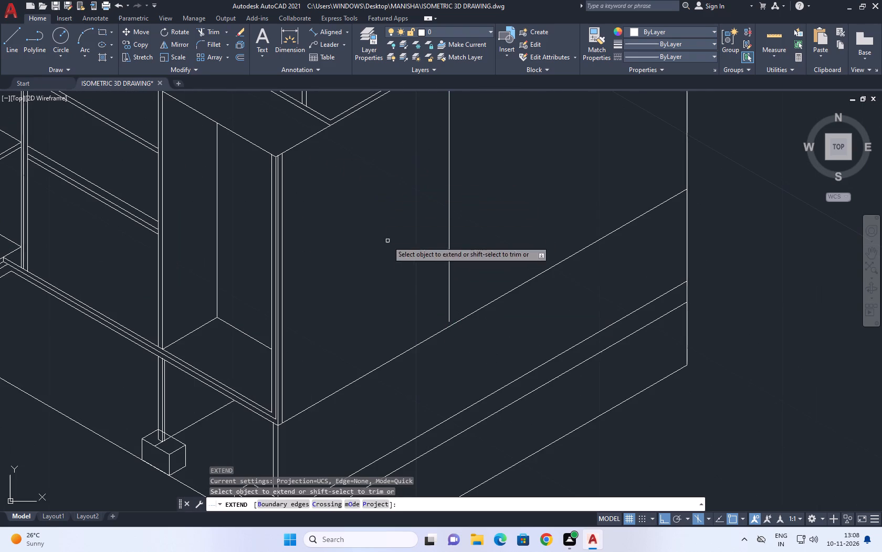
click(372, 265)
click(492, 203)
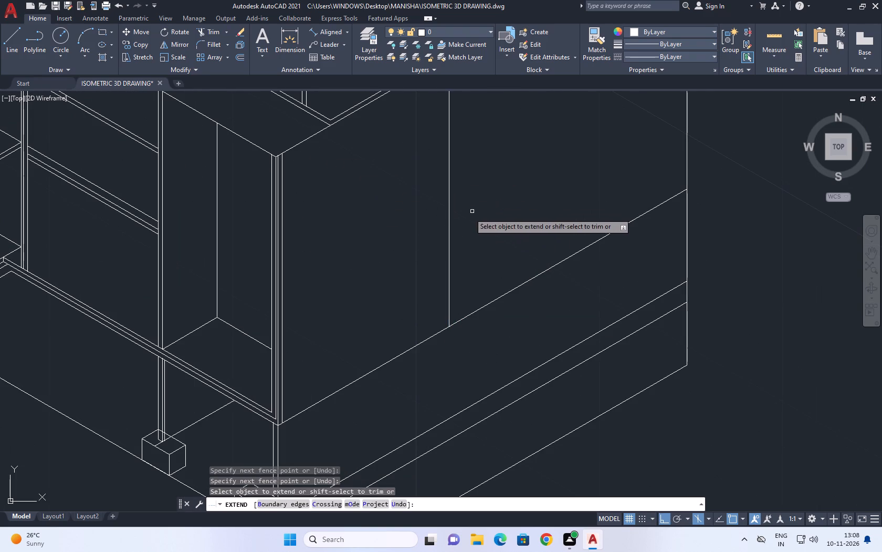
right_click(468, 213)
click(517, 229)
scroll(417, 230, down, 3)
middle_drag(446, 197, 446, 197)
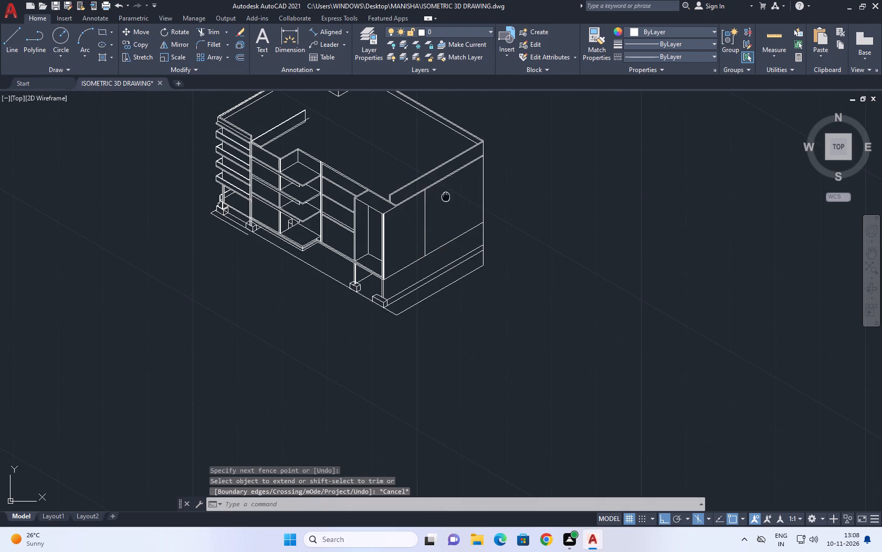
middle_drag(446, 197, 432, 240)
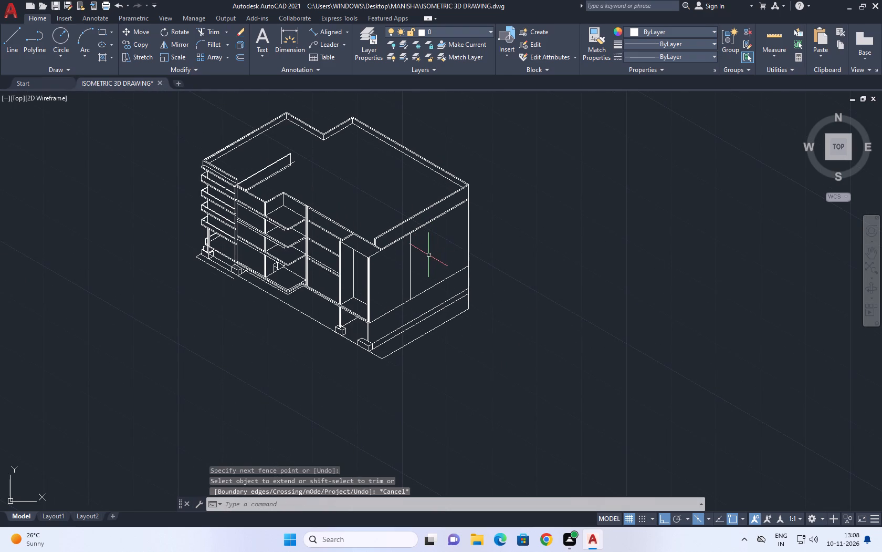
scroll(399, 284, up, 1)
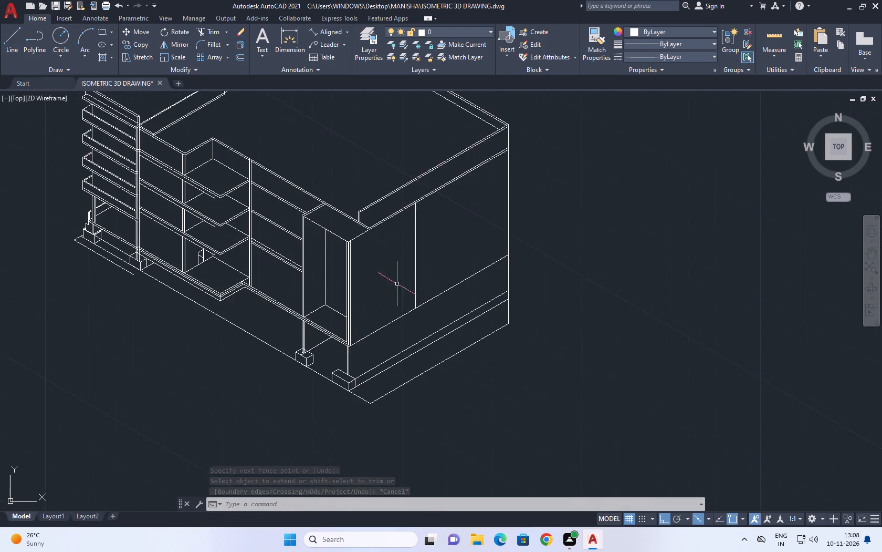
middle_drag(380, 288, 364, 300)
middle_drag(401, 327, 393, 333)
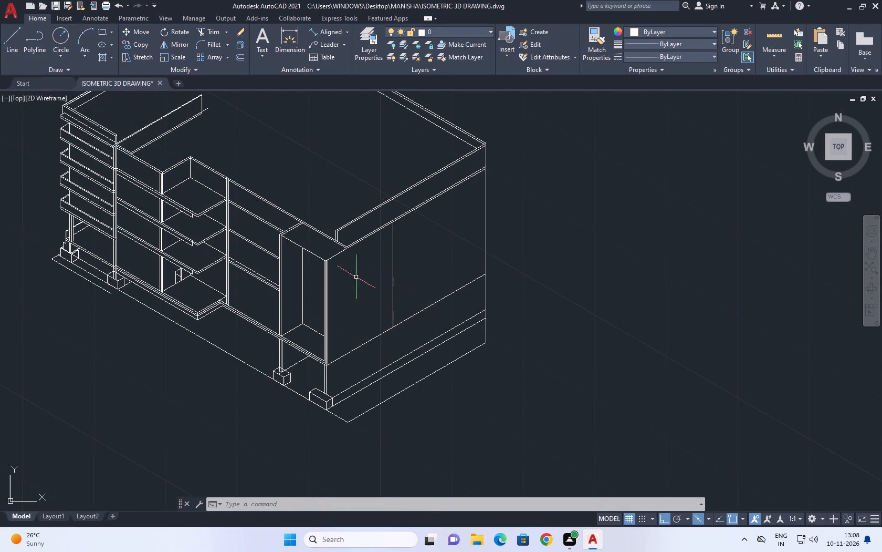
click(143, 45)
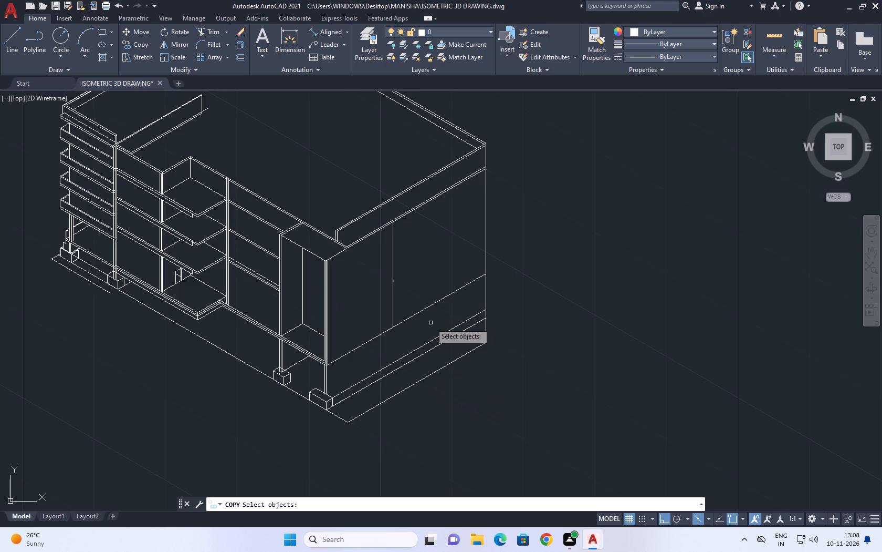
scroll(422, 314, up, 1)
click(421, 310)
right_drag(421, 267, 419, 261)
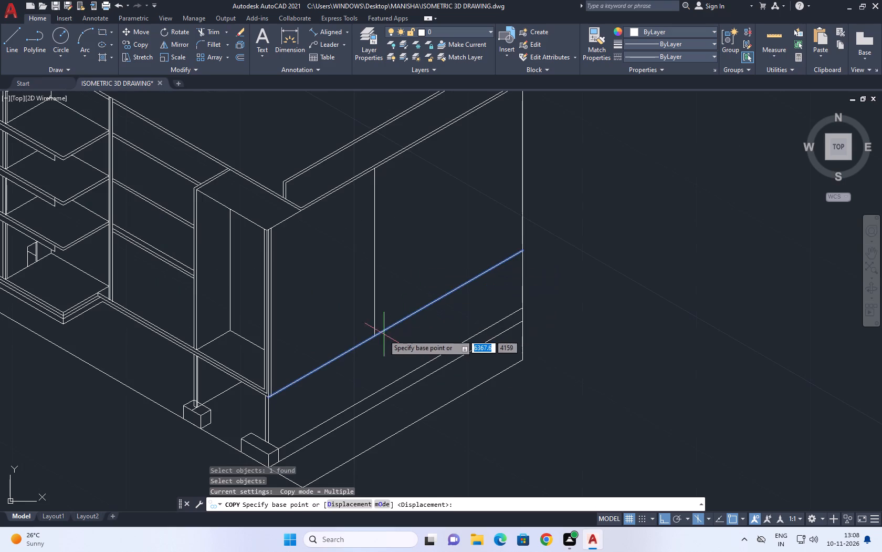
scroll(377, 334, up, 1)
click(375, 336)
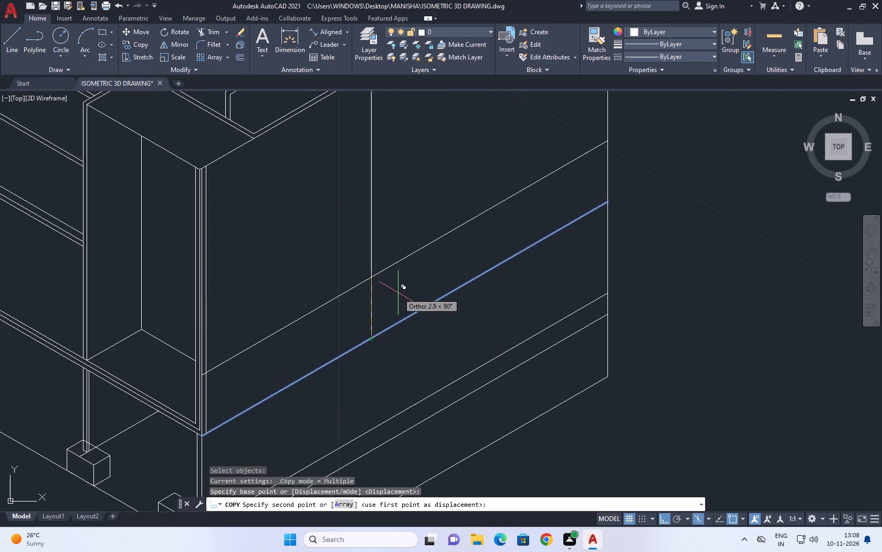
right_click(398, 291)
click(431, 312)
Draw a 3-unit line at 30° outward from the side wall's far corner, continuing the upper line of the band below the roof edge.
scroll(406, 300, down, 3)
middle_drag(427, 290, 428, 301)
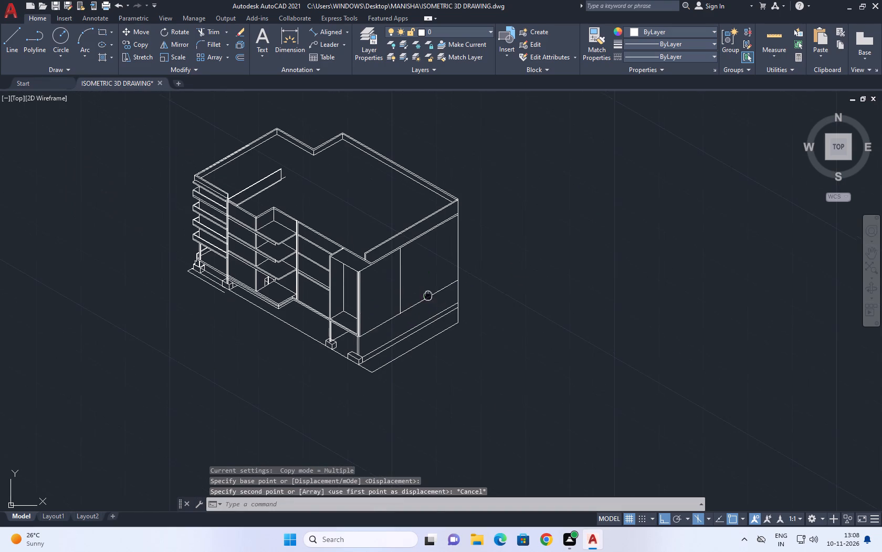
middle_drag(428, 301, 435, 329)
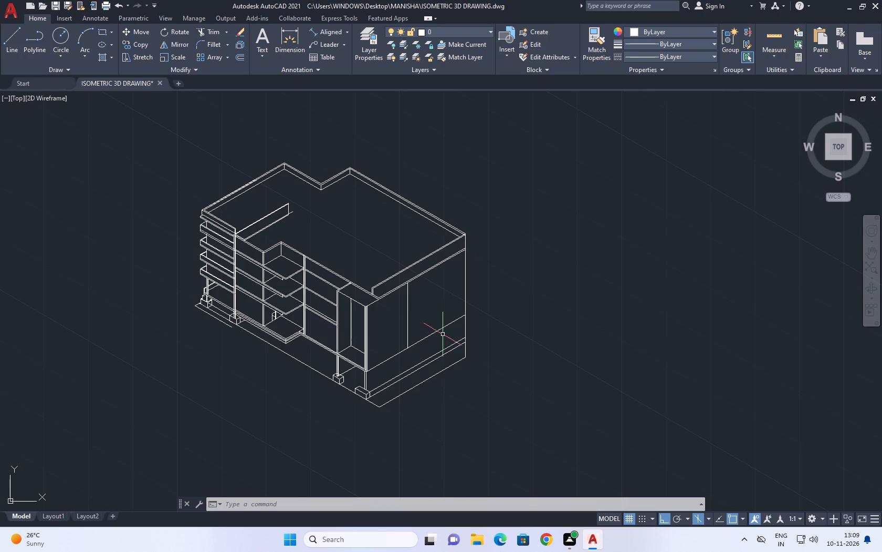
middle_drag(427, 280, 425, 280)
middle_drag(425, 280, 387, 292)
middle_drag(473, 265, 434, 275)
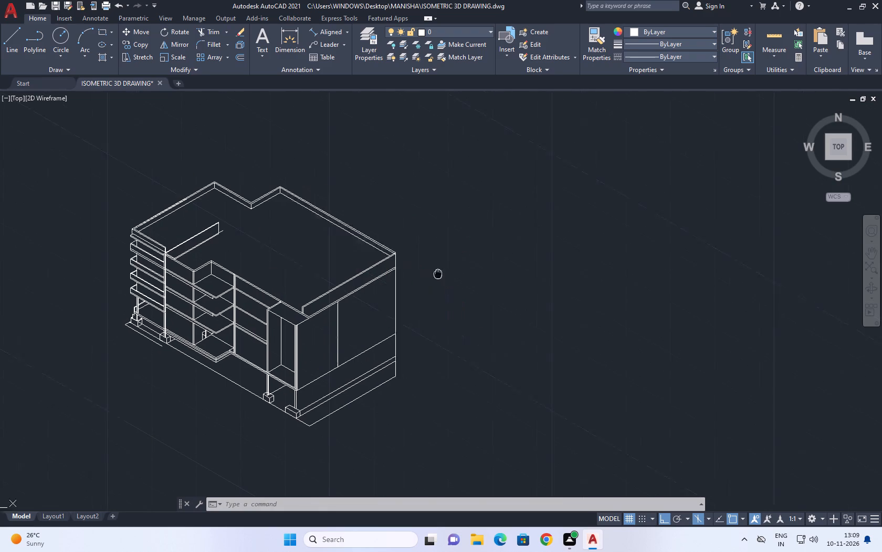
middle_drag(434, 275, 424, 281)
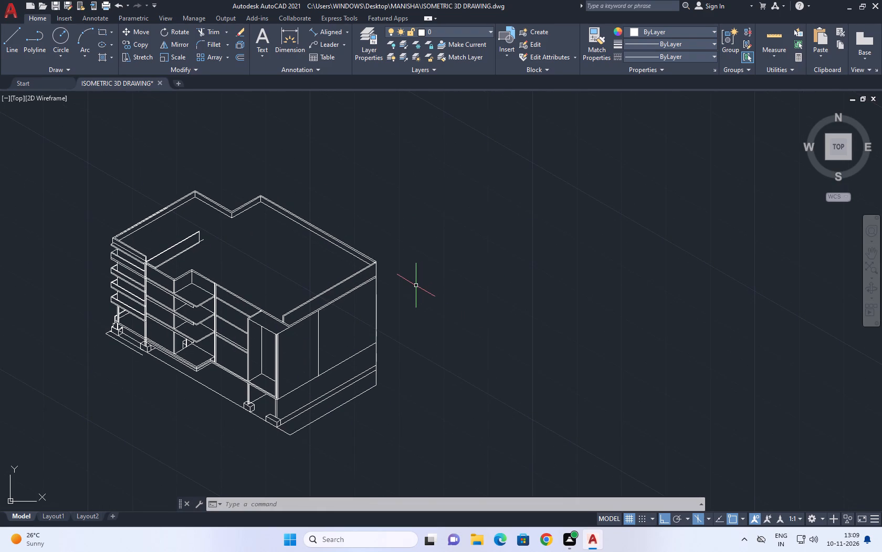
click(11, 44)
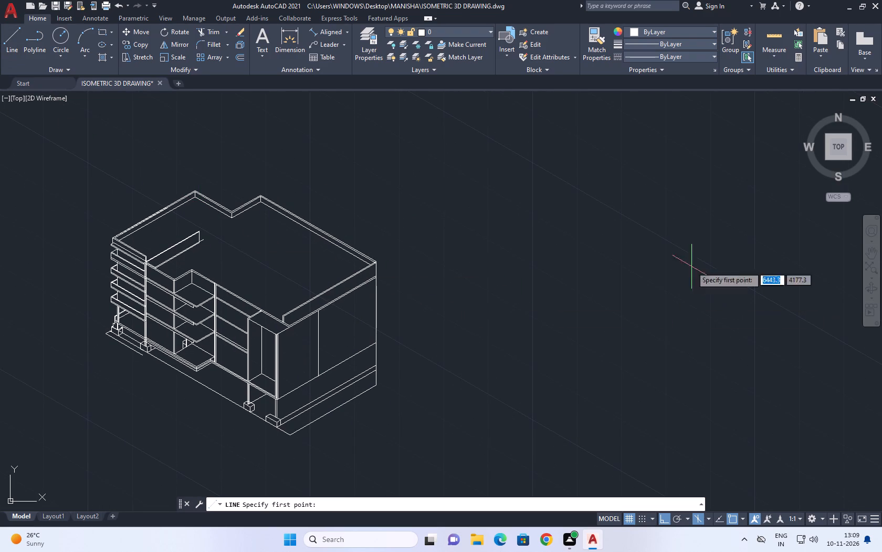
scroll(376, 276, up, 2)
click(376, 277)
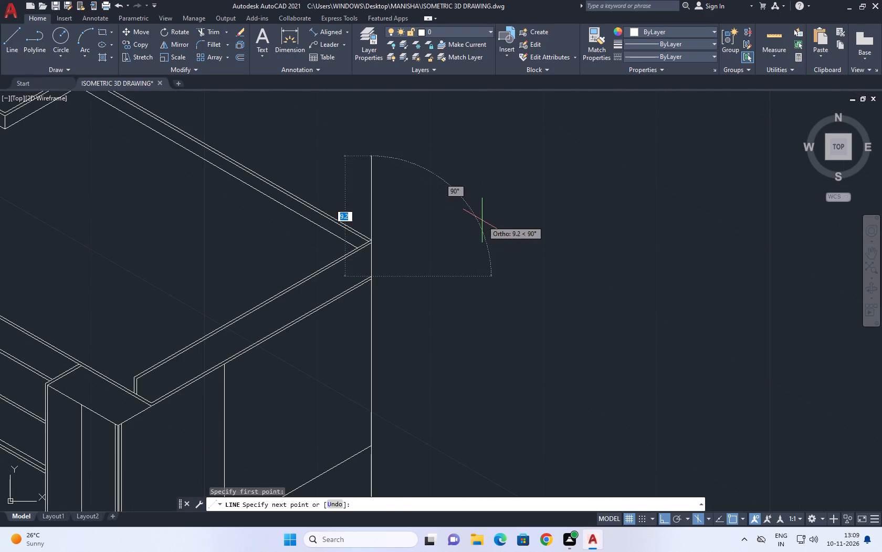
key(F5)
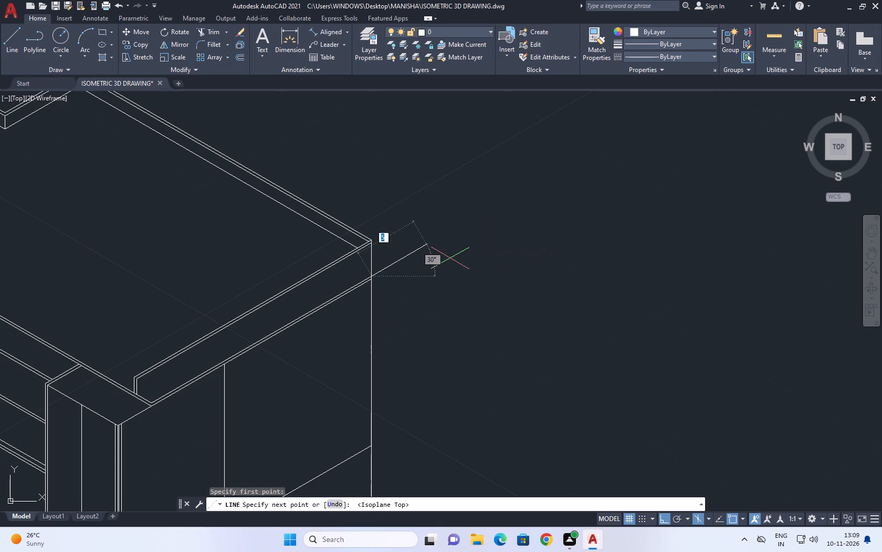
scroll(371, 273, up, 5)
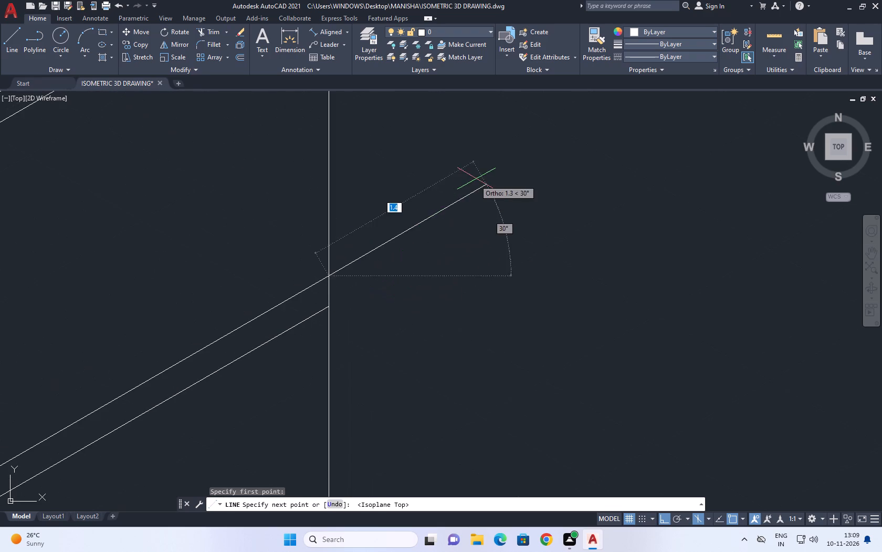
middle_drag(484, 174, 412, 227)
scroll(451, 224, down, 4)
middle_drag(517, 168, 444, 250)
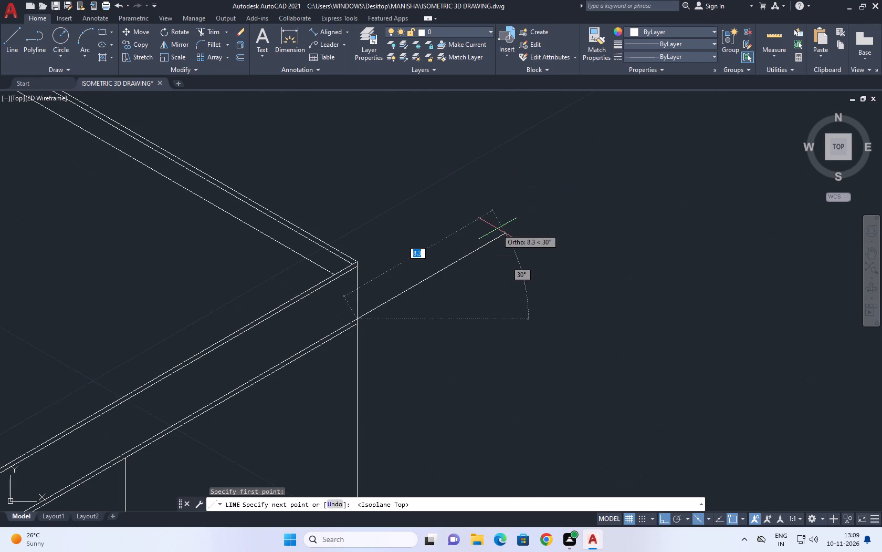
scroll(499, 231, down, 2)
middle_drag(507, 212, 405, 290)
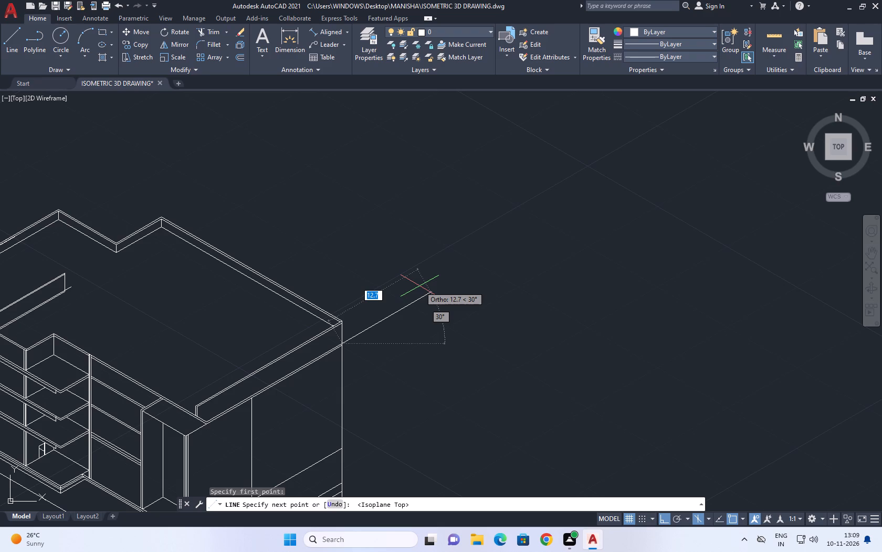
key(3)
key(Return)
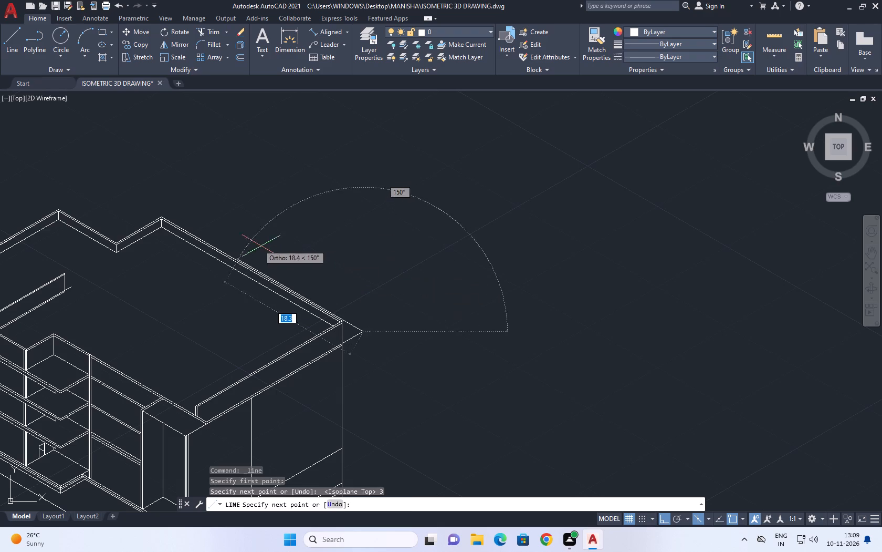
Continue the line outward from the far corner with a 5-unit segment at 30°.
middle_drag(467, 372, 432, 288)
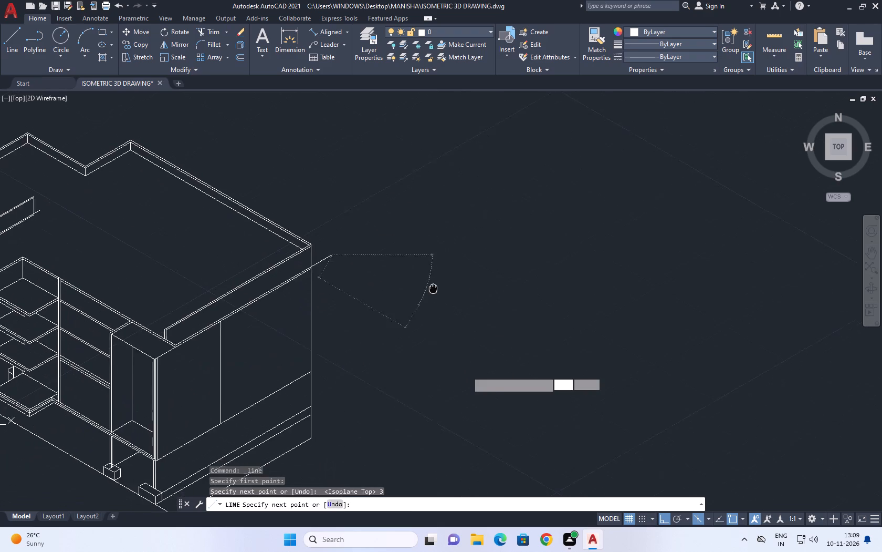
middle_drag(432, 288, 417, 267)
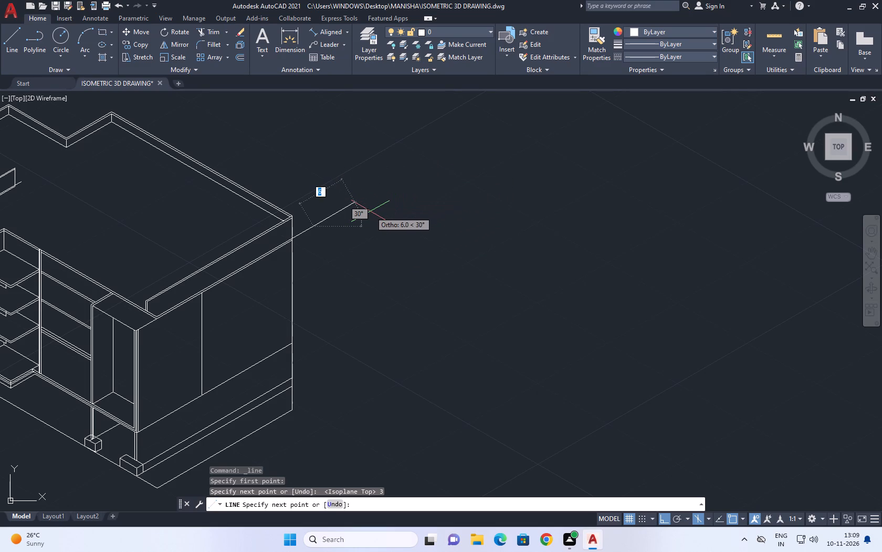
key(5)
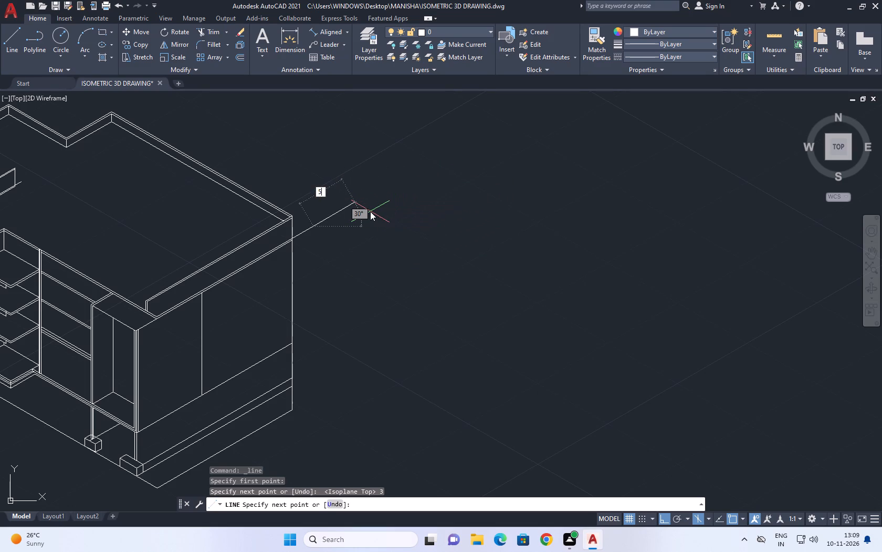
key(Return)
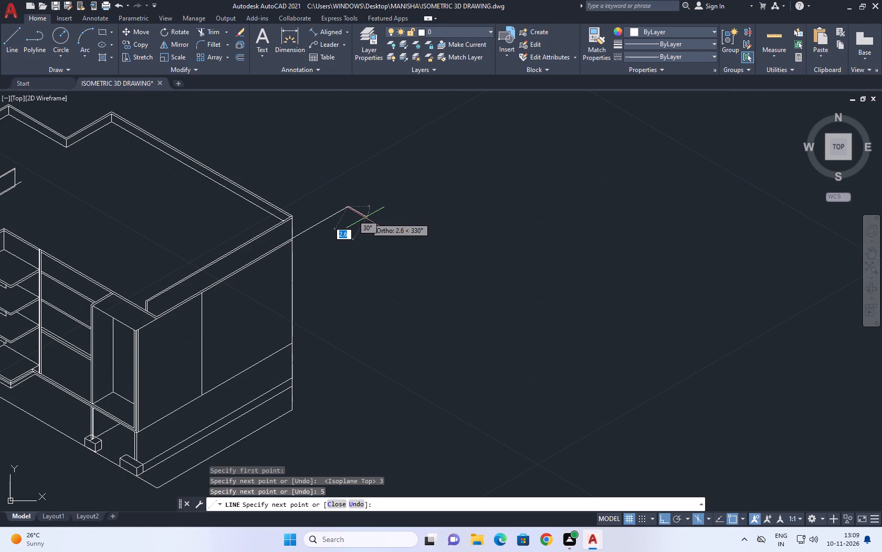
On the right isoplane, draw a vertical line down from the 5-unit segment's outer end to about the level of the side wall's base corner.
key(F5)
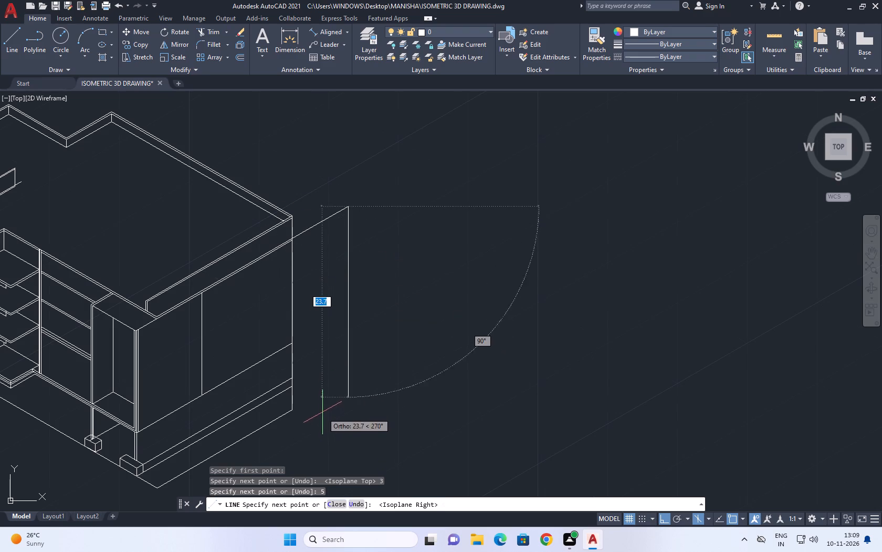
scroll(341, 398, up, 2)
middle_drag(373, 392, 376, 279)
scroll(376, 275, up, 1)
click(361, 325)
right_click(372, 238)
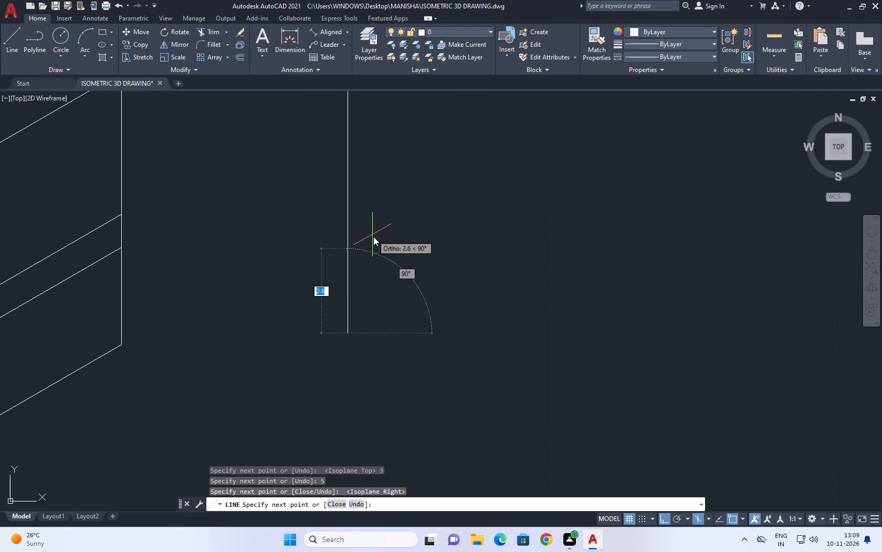
click(414, 251)
scroll(250, 304, down, 3)
middle_drag(297, 206, 323, 269)
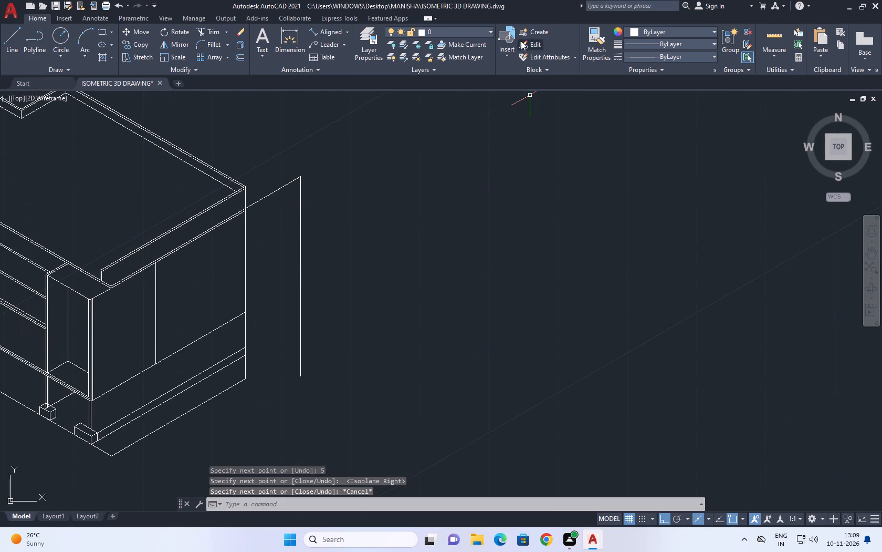
Measure the vertical distance from the outward line's start at the side wall's far corner up to the roof corner with an aligned dimension.
middle_drag(224, 140, 352, 305)
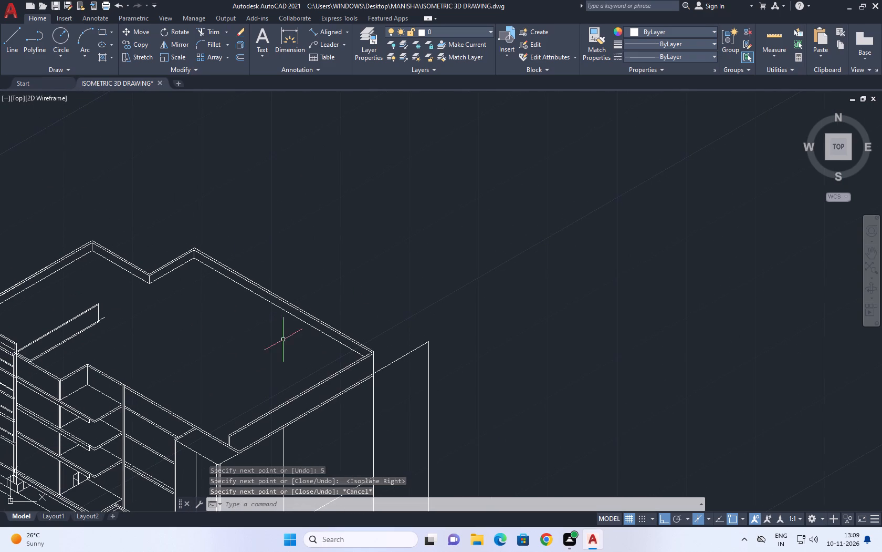
click(328, 30)
scroll(369, 376, up, 3)
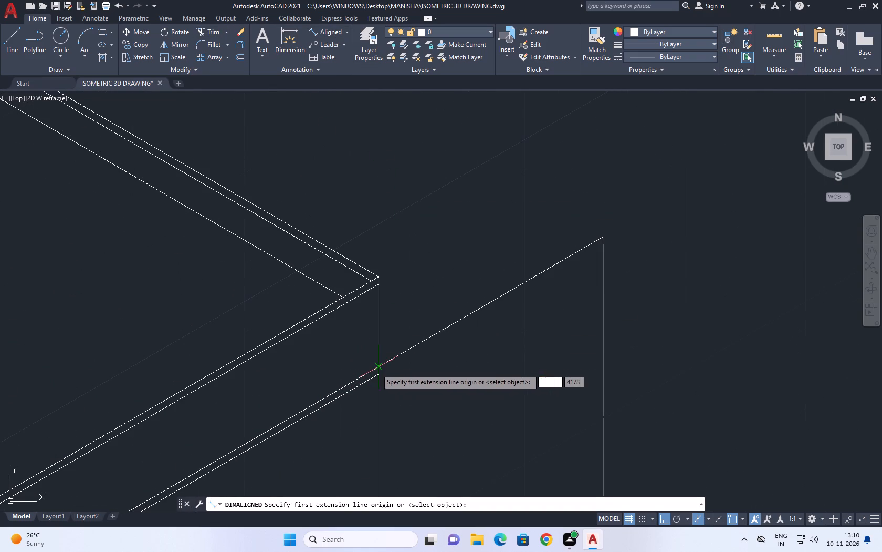
click(376, 369)
click(382, 278)
scroll(381, 257, down, 6)
right_drag(412, 197, 406, 189)
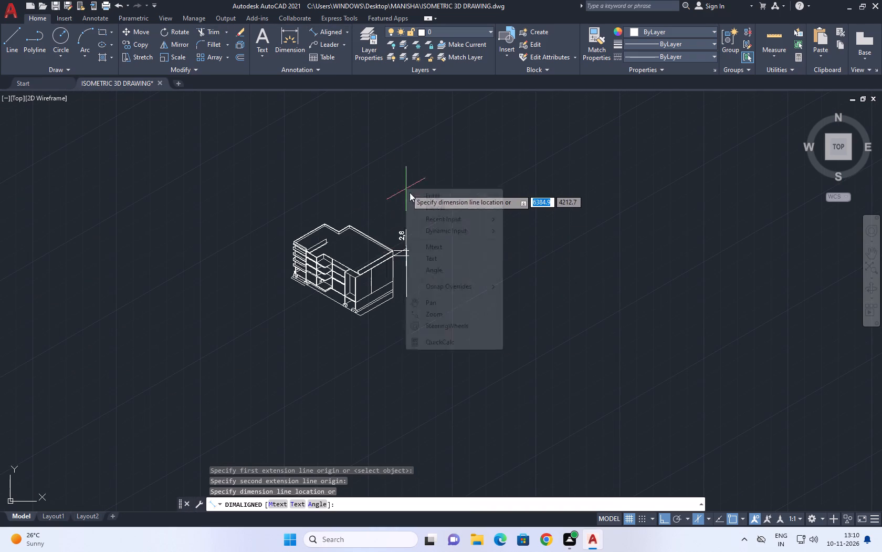
click(454, 205)
Measure the same vertical distance again, from the roof's far corner down to the start of the outward line.
scroll(377, 268, up, 4)
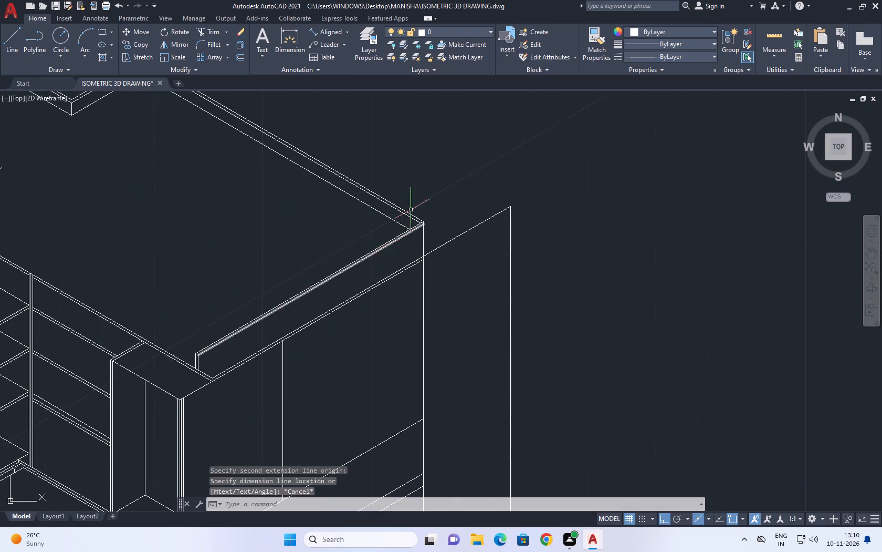
right_click(416, 183)
click(444, 192)
scroll(416, 224, up, 3)
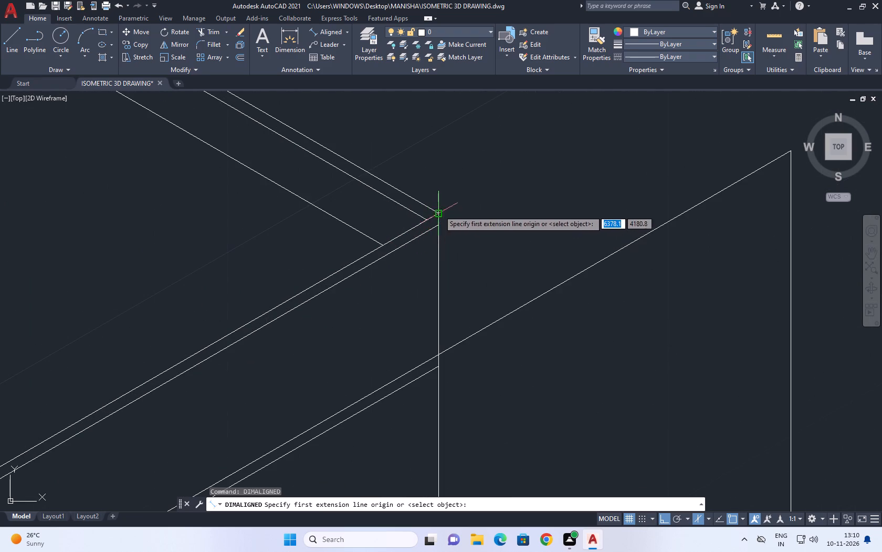
click(439, 210)
click(435, 354)
scroll(469, 216, down, 8)
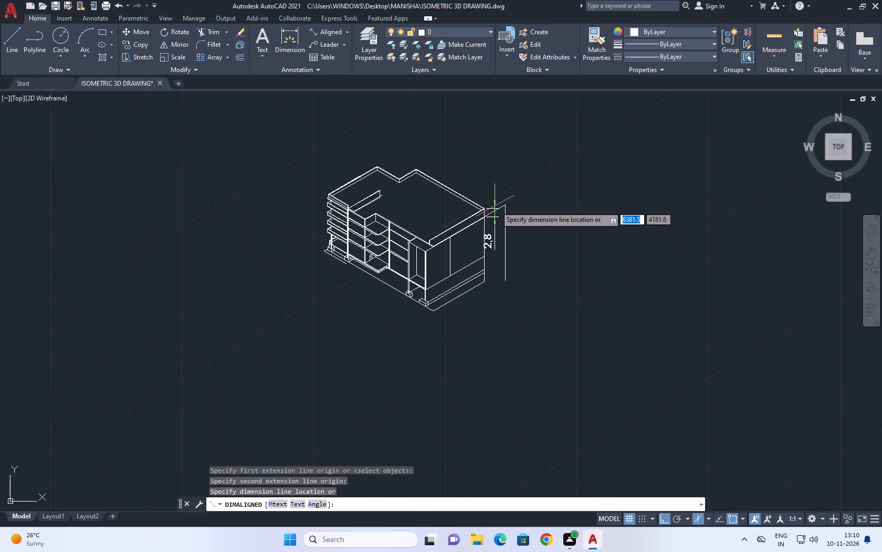
right_drag(528, 181, 526, 170)
drag(576, 184, 582, 199)
click(573, 182)
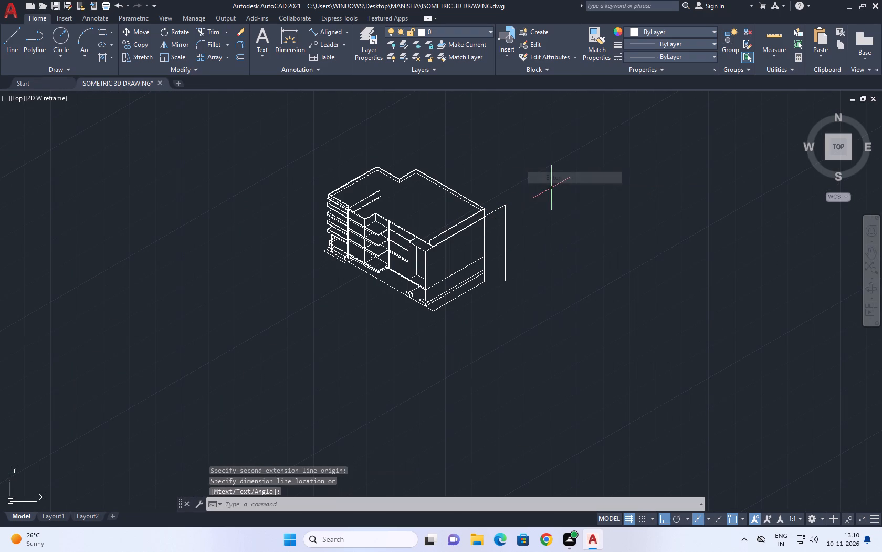
Erase the two long parapet lines above the side wall and the two short verticals at their near end.
middle_drag(480, 193, 499, 232)
scroll(458, 244, up, 2)
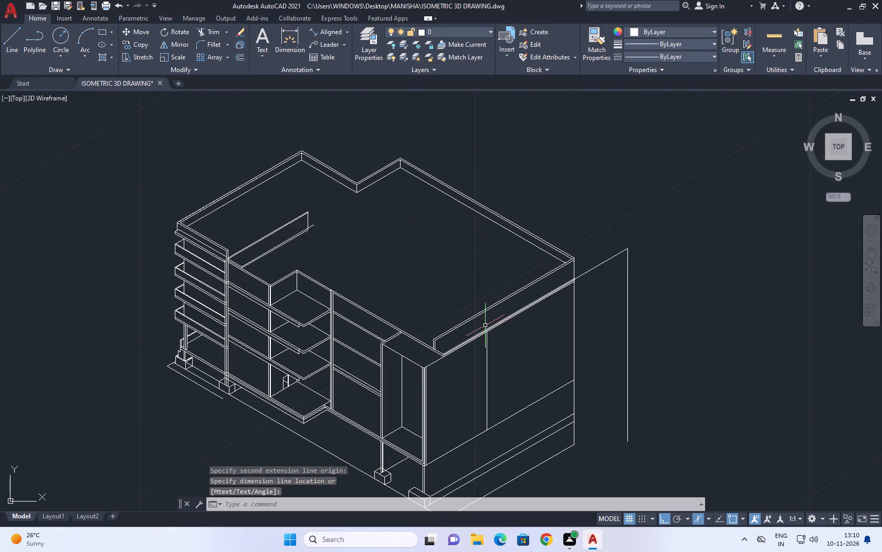
click(482, 325)
click(469, 302)
scroll(440, 341, up, 4)
click(411, 334)
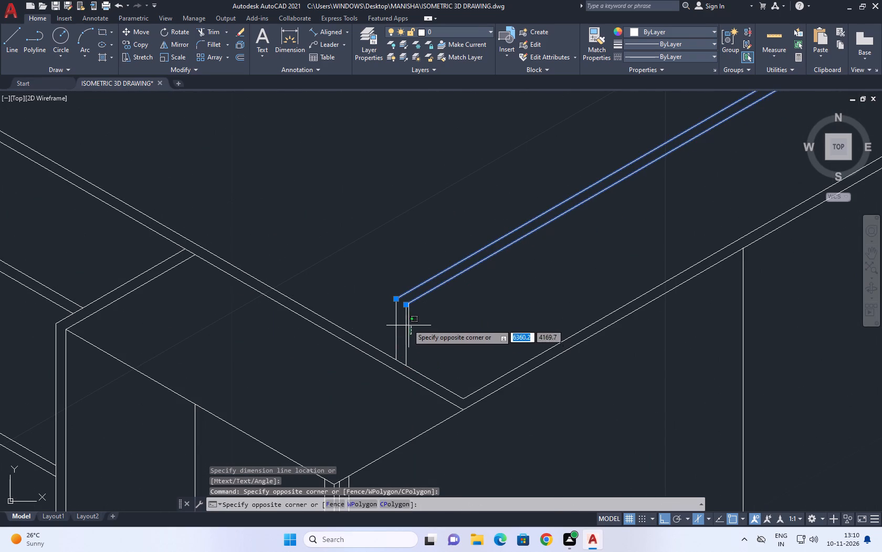
click(393, 302)
right_click(368, 146)
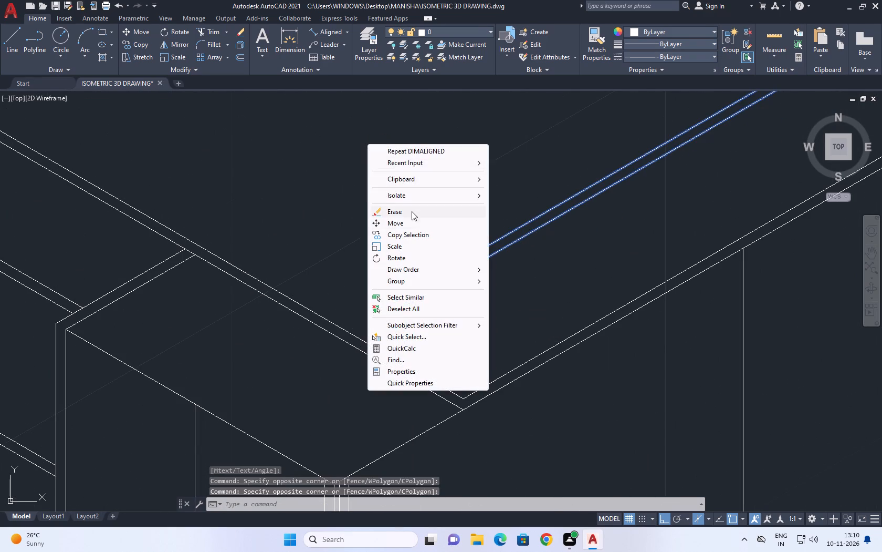
click(412, 211)
Measure the inner height of the roof parapet at the rear corner with an aligned dimension.
scroll(393, 240, down, 6)
middle_drag(463, 178, 465, 242)
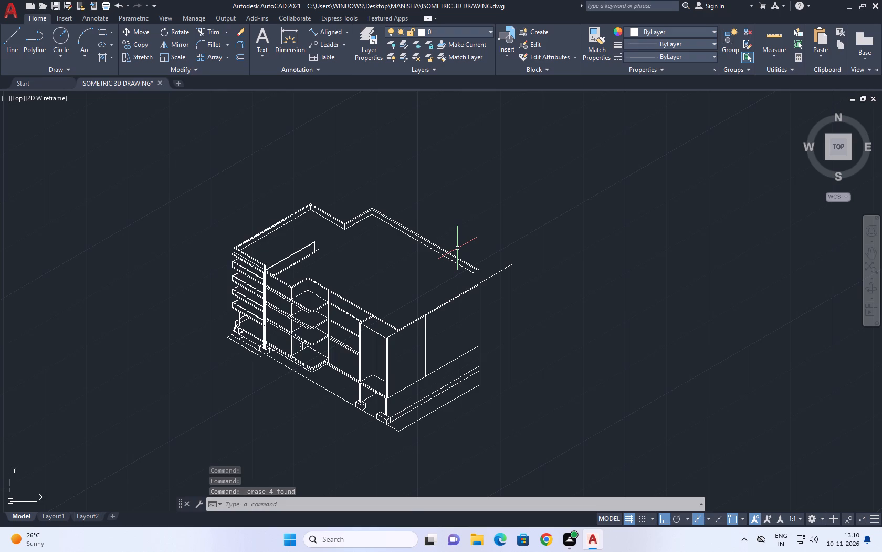
scroll(302, 217, up, 2)
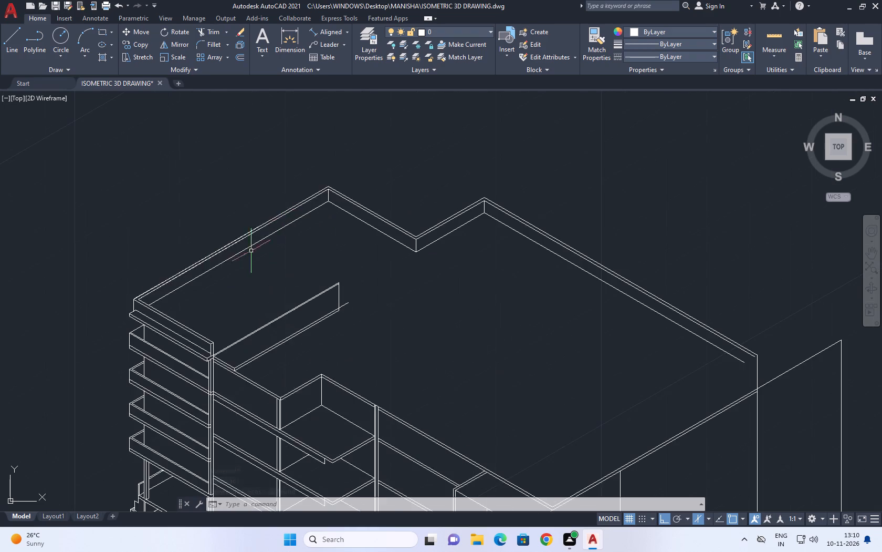
scroll(201, 253, up, 1)
middle_drag(110, 293, 173, 273)
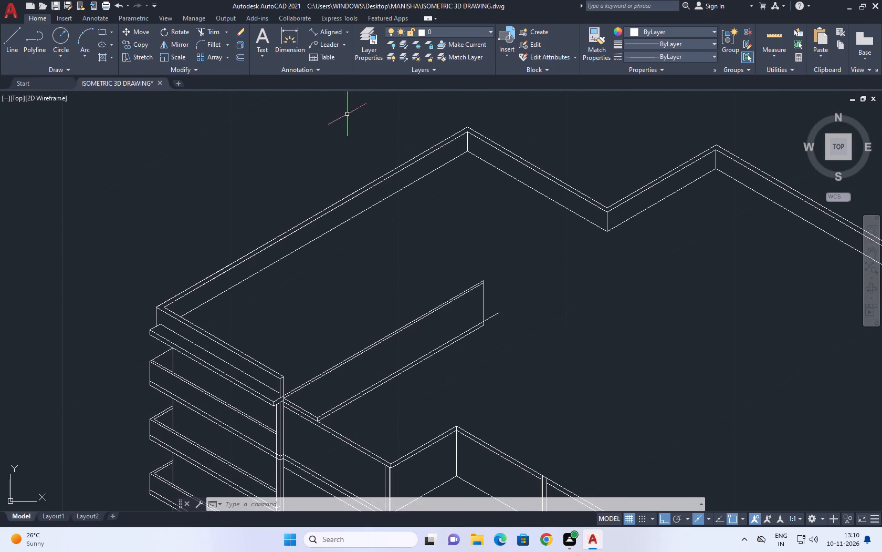
click(324, 27)
scroll(475, 137, up, 2)
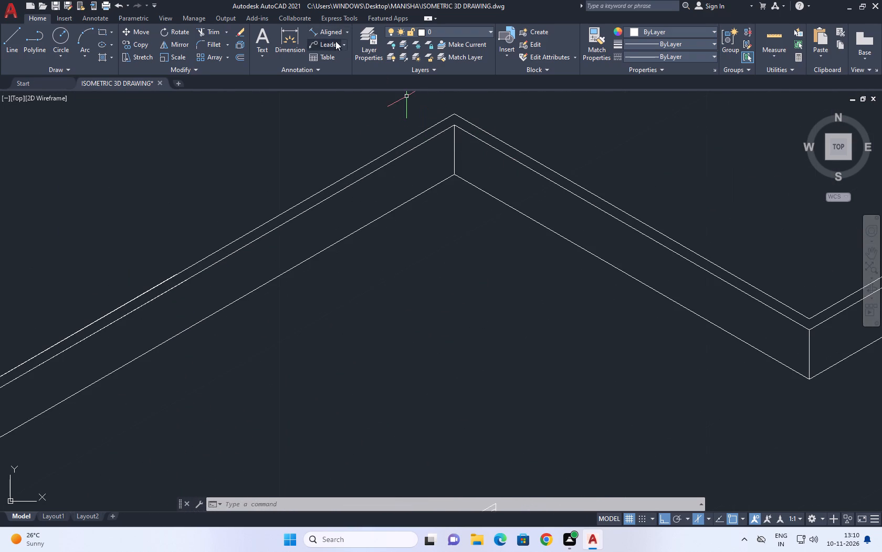
click(327, 34)
click(454, 126)
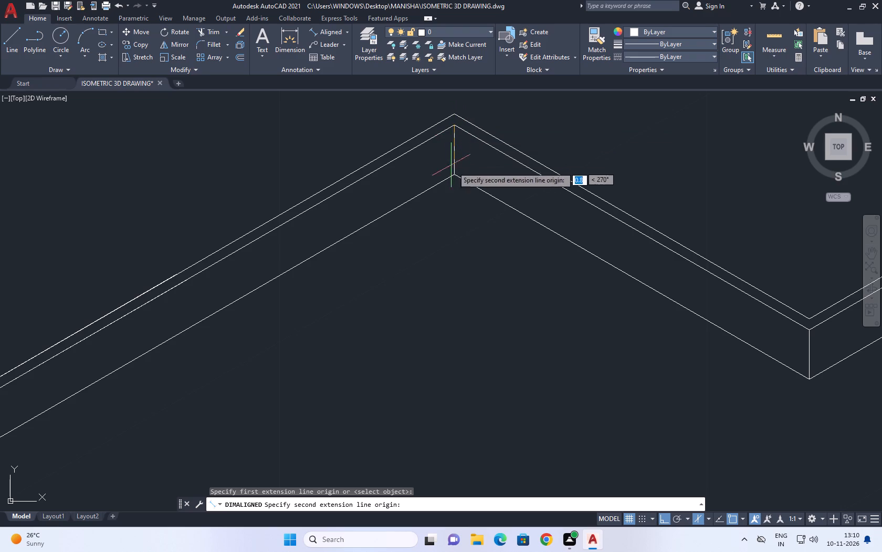
click(455, 172)
scroll(455, 175, up, 1)
scroll(455, 176, down, 6)
right_click(440, 174)
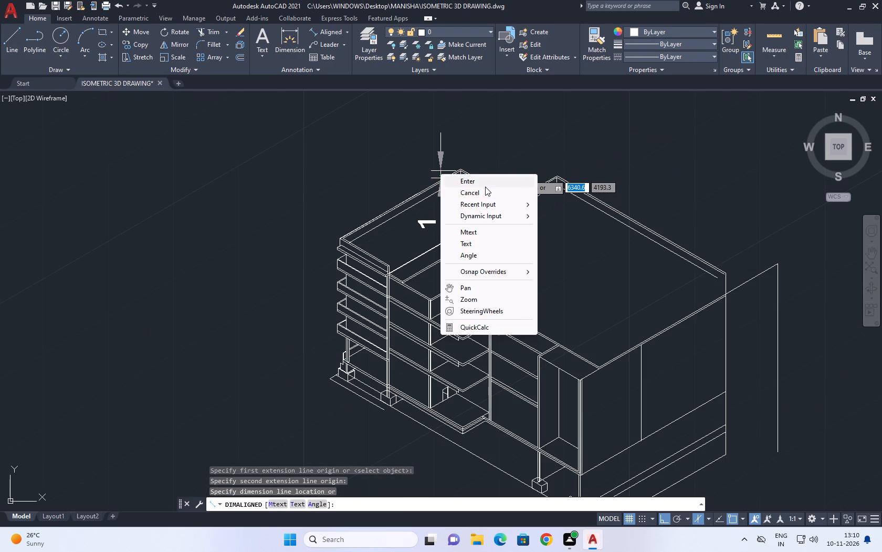
click(484, 189)
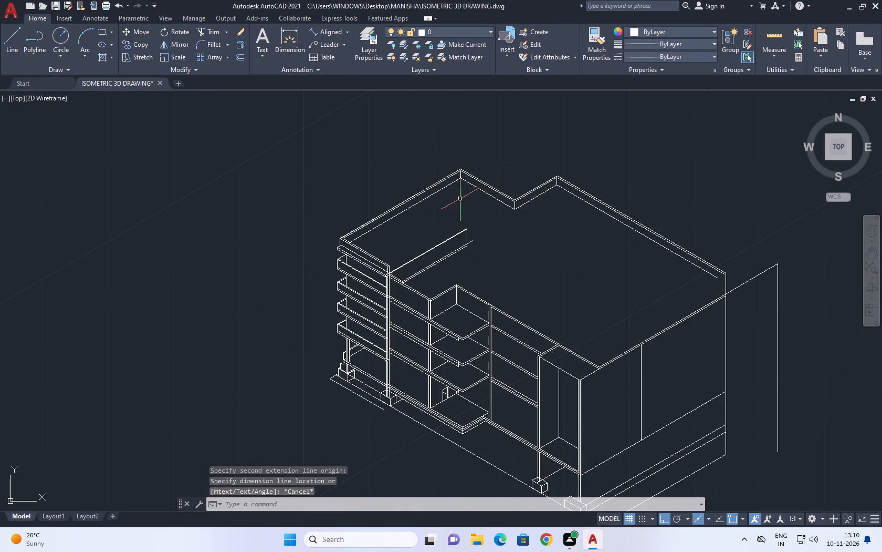
Move the two inner base lines of the parapet meeting at the rear corner vertically down by 0.2.
scroll(451, 199, up, 2)
scroll(481, 132, up, 3)
click(493, 179)
click(466, 232)
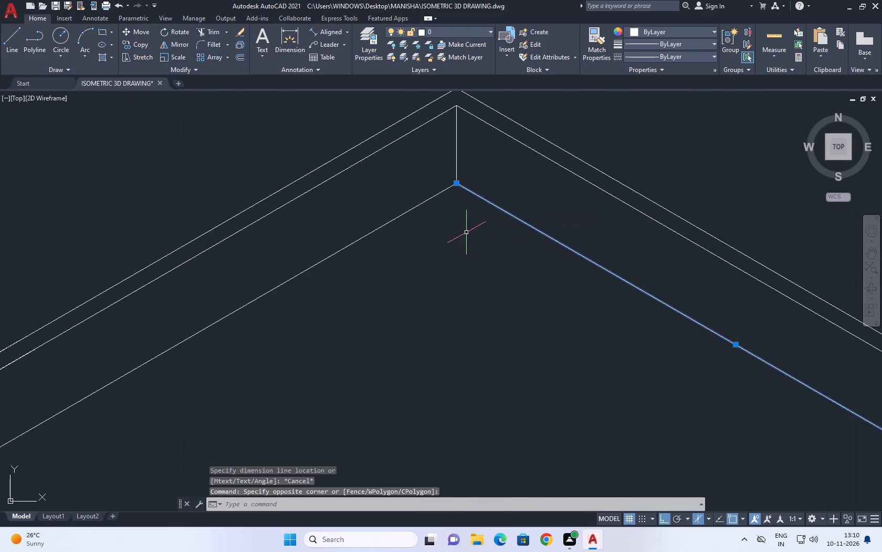
click(391, 206)
click(381, 244)
click(149, 31)
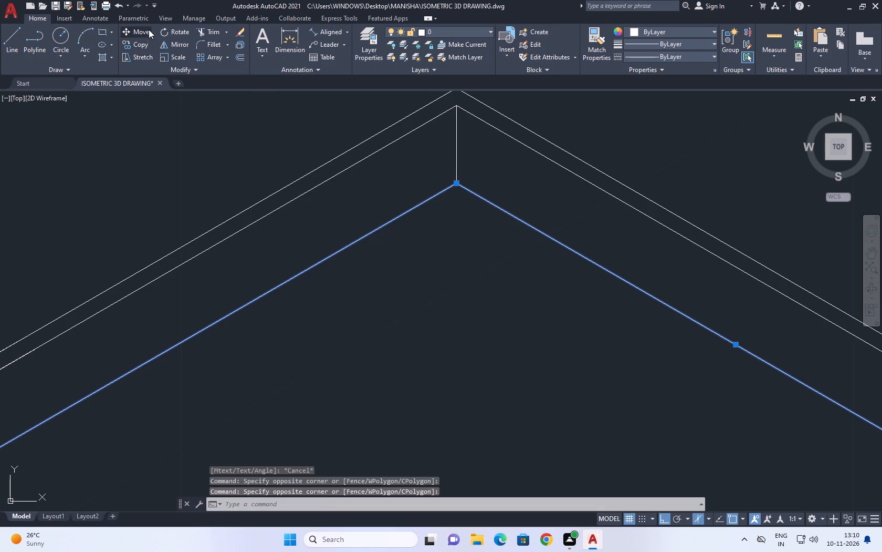
click(458, 180)
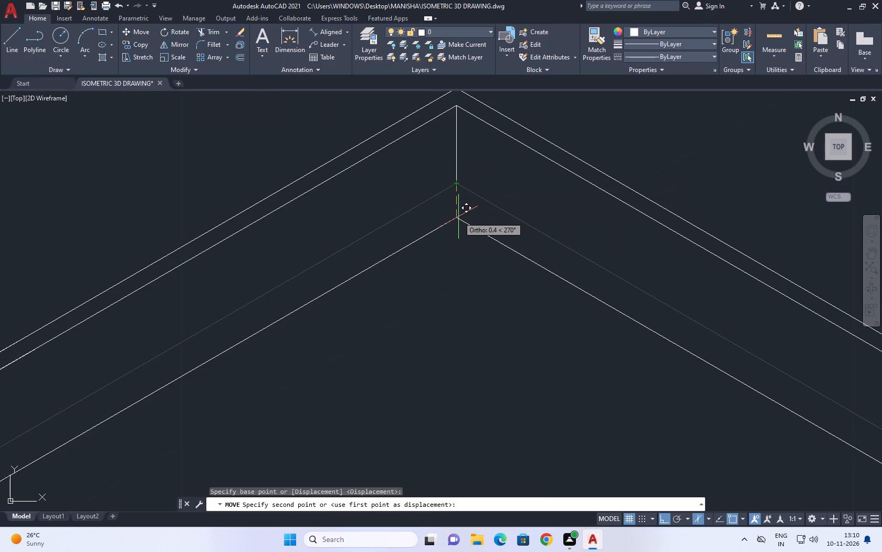
text(0.2)
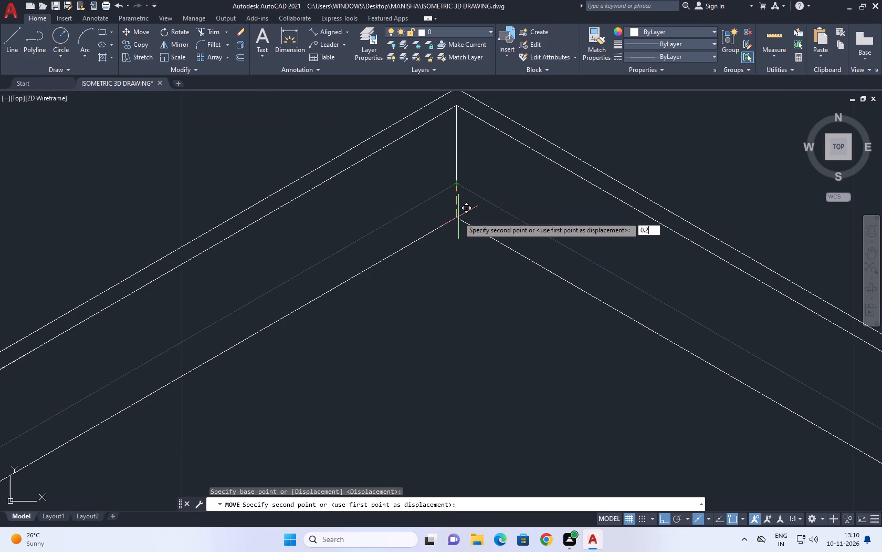
key(Return)
Trim the end of the lowered base line where it overshoots the inner parapet edge above the balconies.
scroll(498, 203, down, 4)
middle_drag(664, 257, 632, 253)
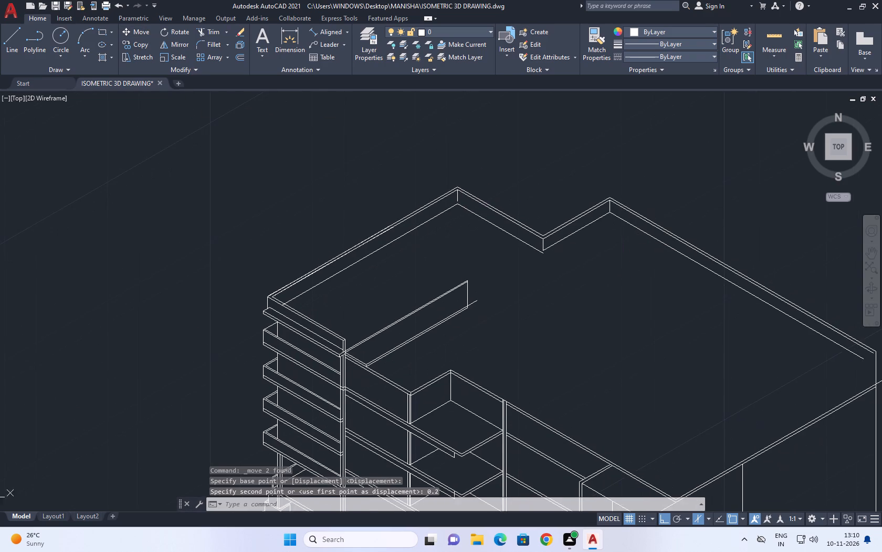
scroll(270, 310, up, 5)
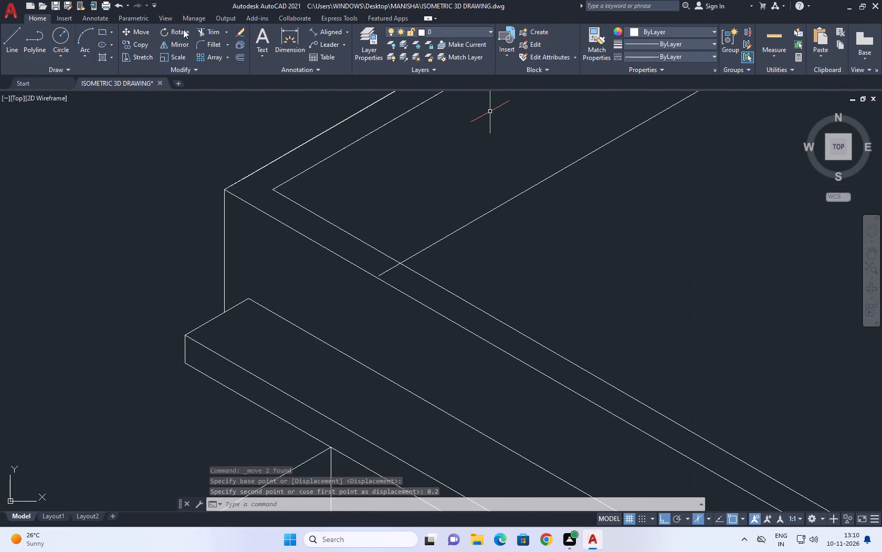
click(207, 27)
click(208, 32)
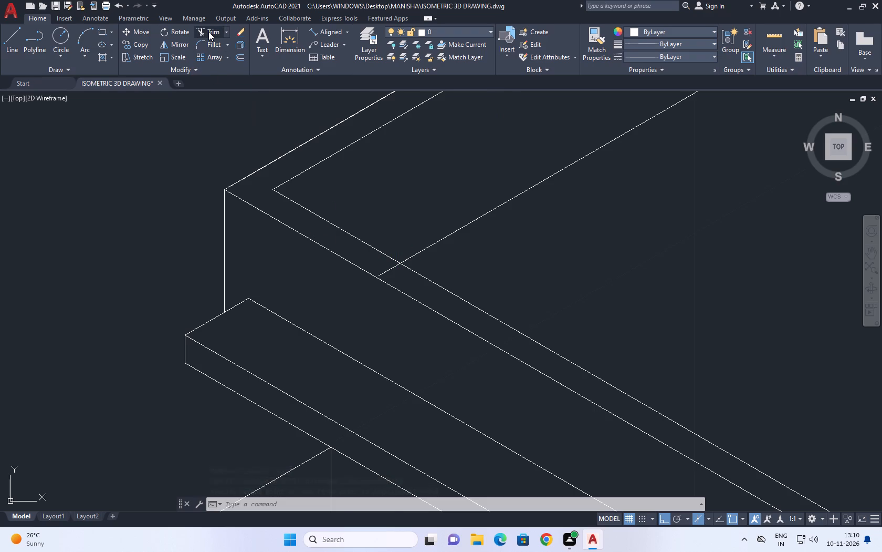
click(395, 276)
click(357, 261)
scroll(370, 259, down, 4)
middle_drag(578, 190, 523, 208)
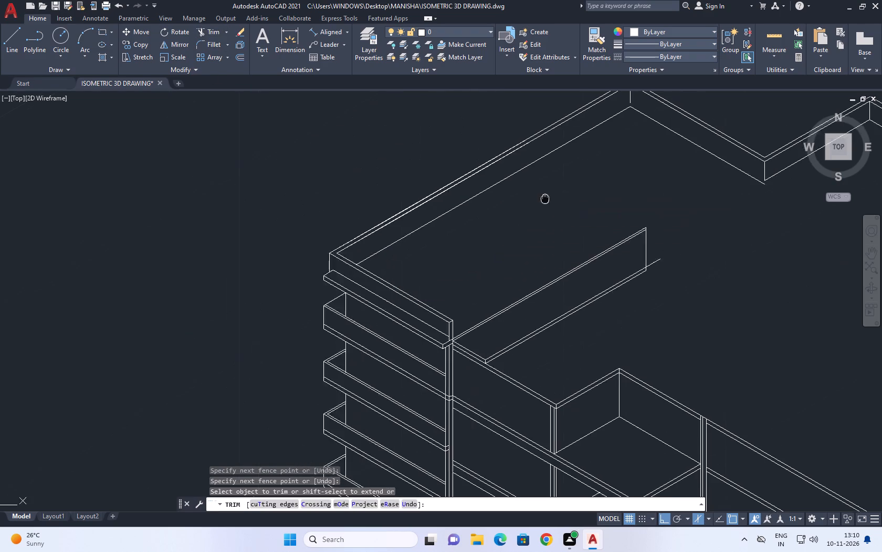
middle_drag(523, 208, 331, 267)
right_click(562, 279)
click(591, 299)
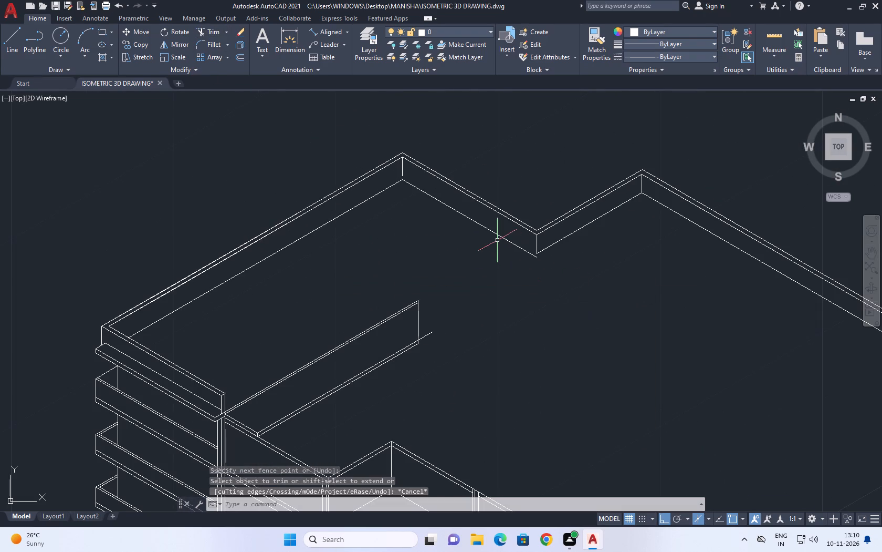
Extend the parapet's inner vertical line at the rear corner down to the lowered base lines.
text(EX)
key(space)
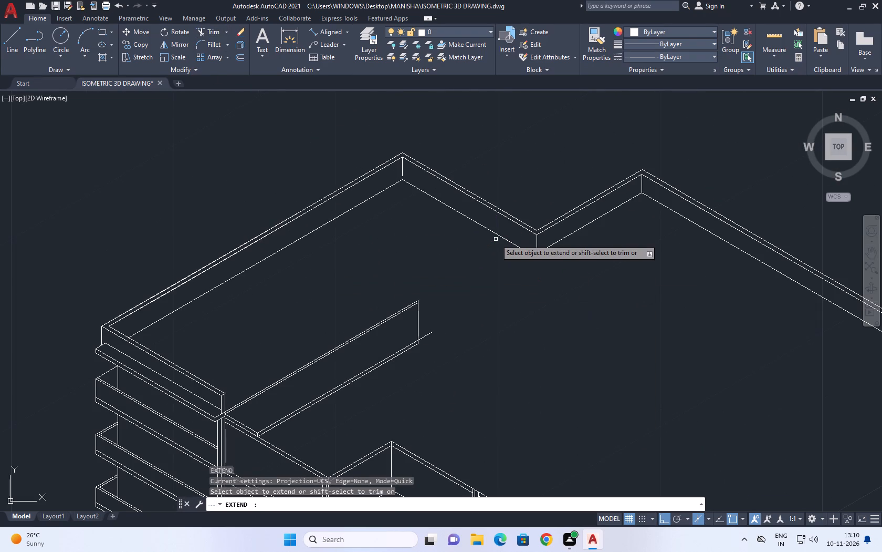
scroll(412, 183, up, 2)
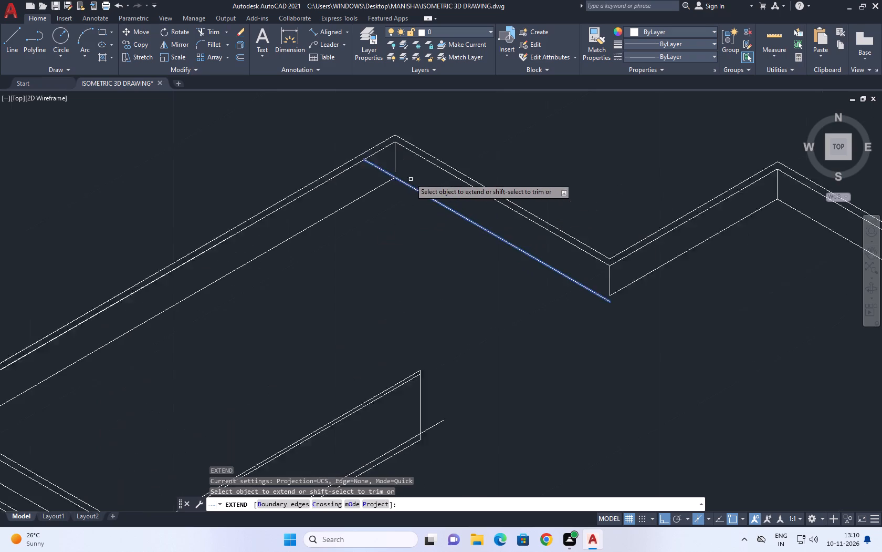
click(407, 136)
click(383, 158)
right_click(398, 154)
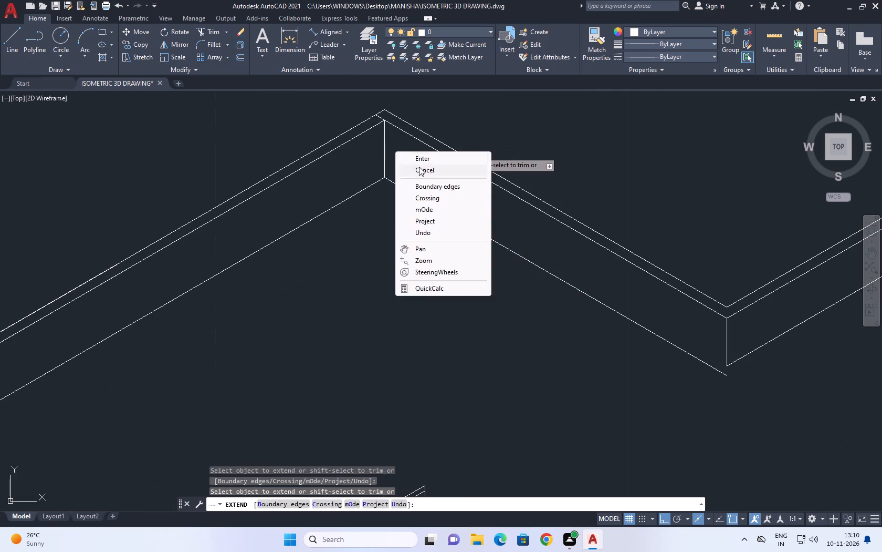
click(419, 167)
Trim the short stub between the inner and outer parapet top edges at the rear corner.
click(202, 32)
scroll(385, 115, up, 3)
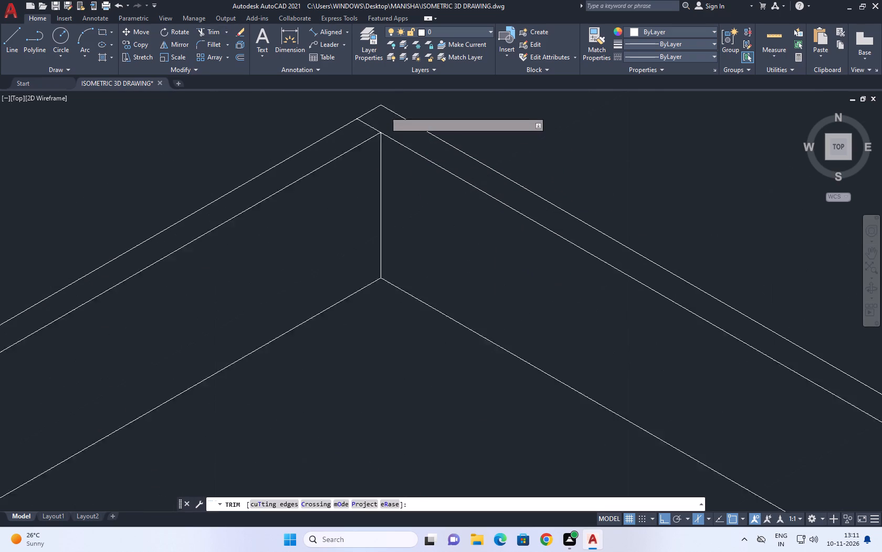
click(375, 124)
click(328, 145)
right_click(359, 202)
click(378, 214)
Move the two parapet base lines beyond the roof notch down so they meet the end of the lowered base line at the notch corner.
scroll(382, 226, down, 6)
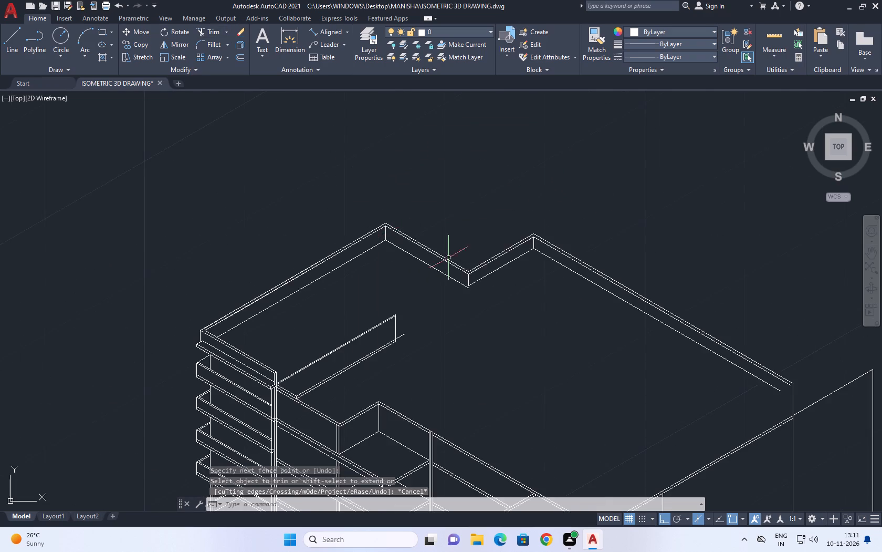
scroll(466, 275, up, 3)
drag(583, 289, 567, 272)
click(537, 223)
middle_drag(609, 185, 374, 193)
drag(559, 185, 545, 200)
drag(535, 209, 533, 213)
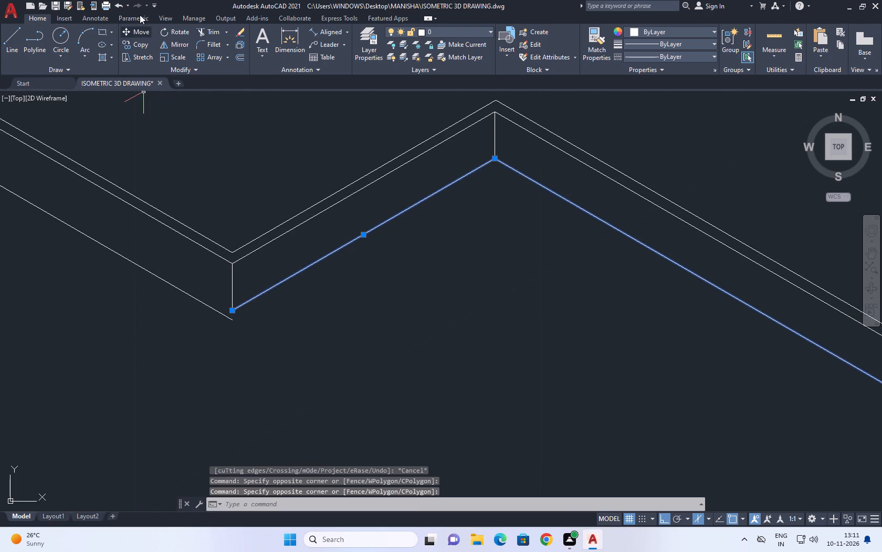
click(140, 31)
scroll(239, 321, up, 2)
click(220, 296)
click(219, 321)
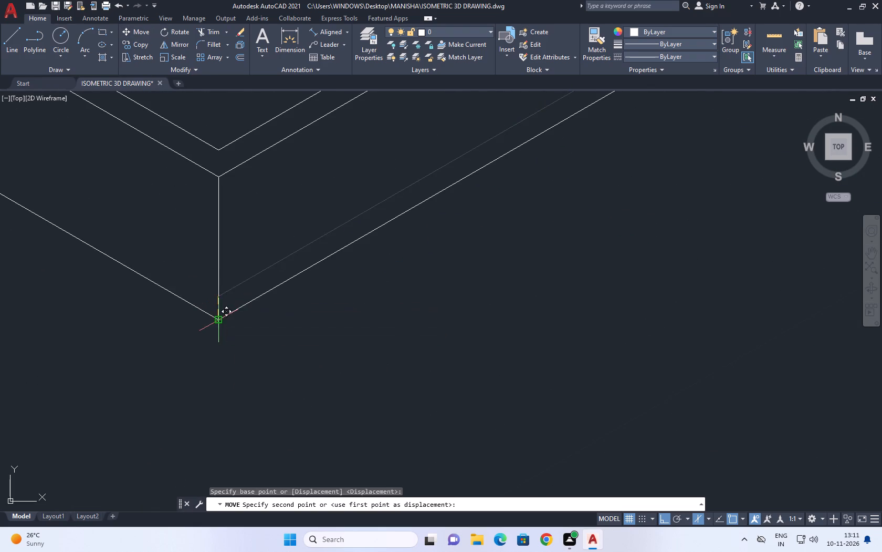
Extend the parapet's vertical line at the notch corner down to the lowered base lines.
scroll(239, 303, down, 1)
text(EX)
key(space)
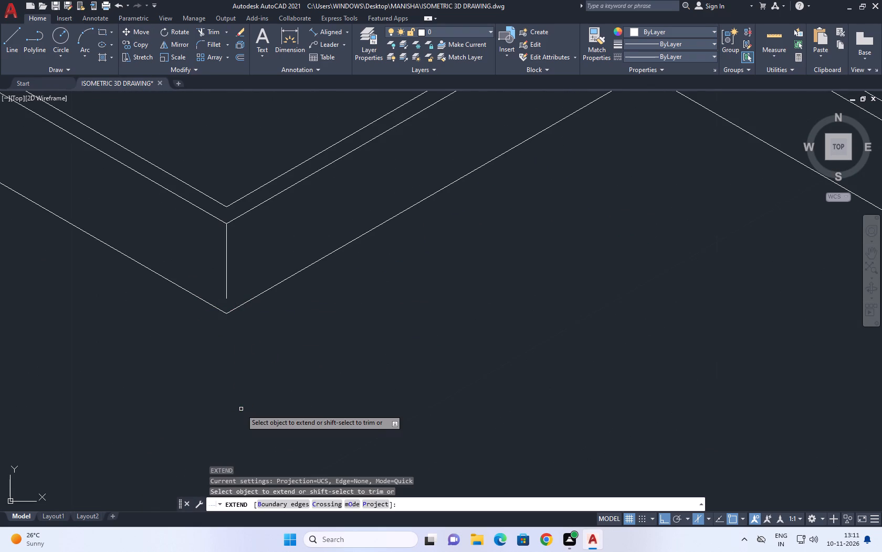
click(179, 281)
click(236, 263)
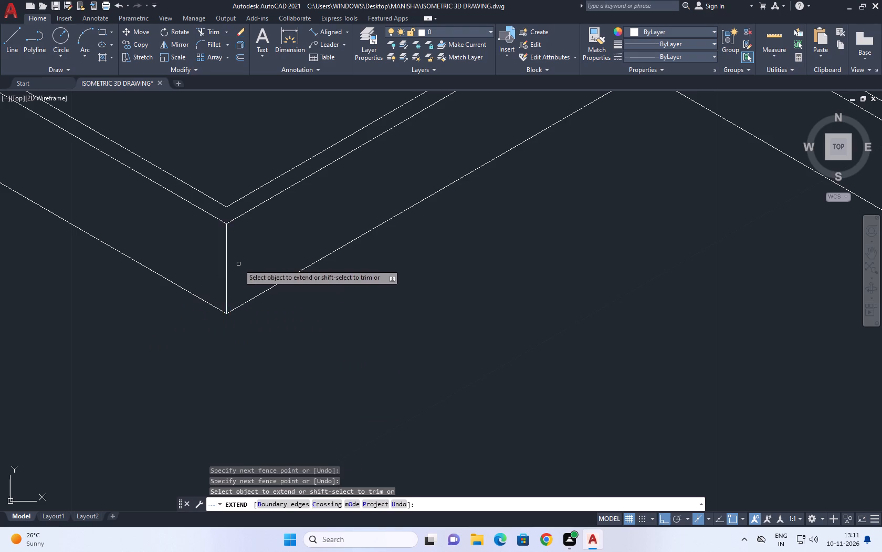
Extend the parapet's vertical line at the corner beyond the notch down to the lowered base lines.
scroll(239, 258, down, 3)
scroll(303, 199, up, 2)
click(403, 207)
drag(392, 209, 387, 211)
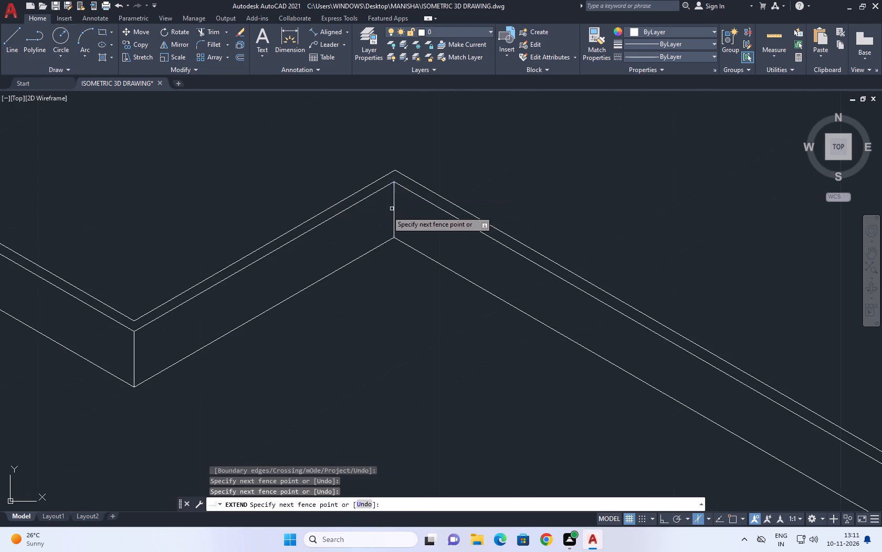
drag(387, 211, 376, 217)
right_click(499, 162)
click(515, 172)
Extend the base line of the long rear parapet side to the vertical edge at the building's far corner.
scroll(469, 213, down, 3)
middle_drag(626, 273, 592, 240)
middle_drag(745, 333, 730, 326)
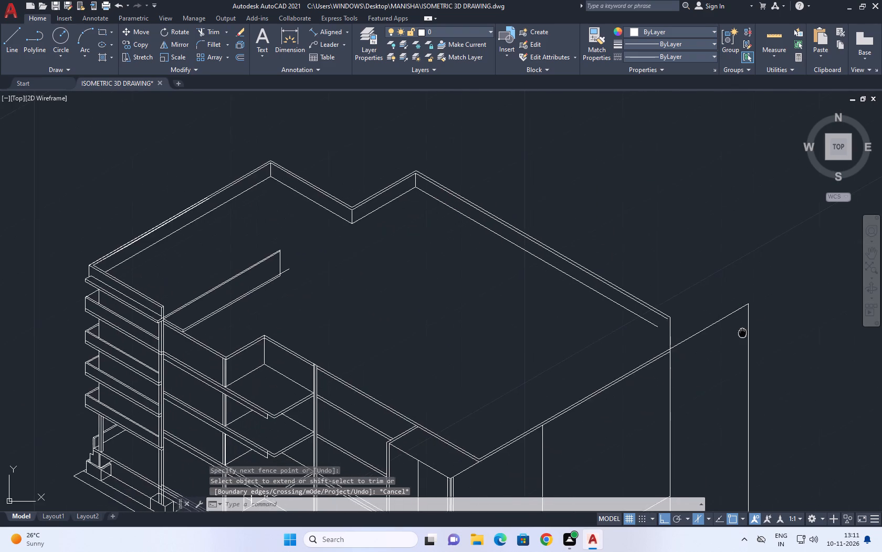
middle_drag(730, 326, 658, 301)
middle_drag(561, 323, 570, 329)
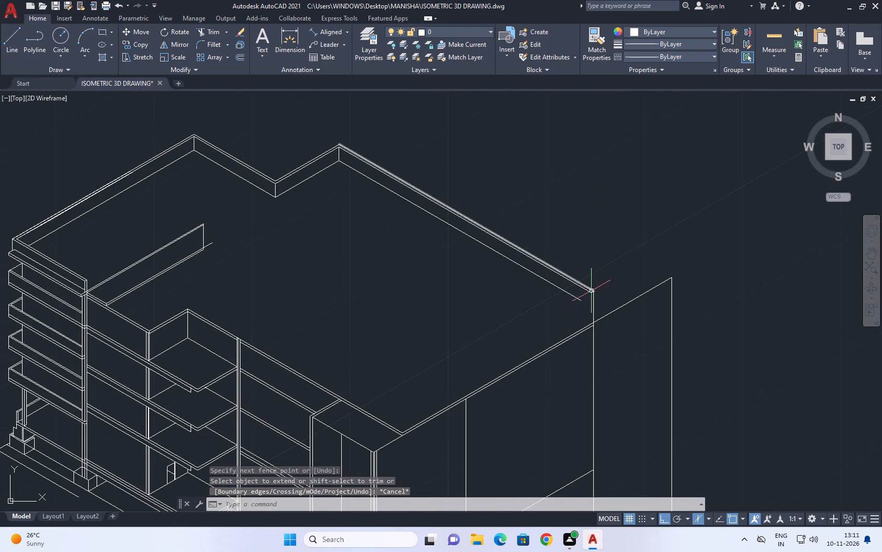
text(EX)
key(space)
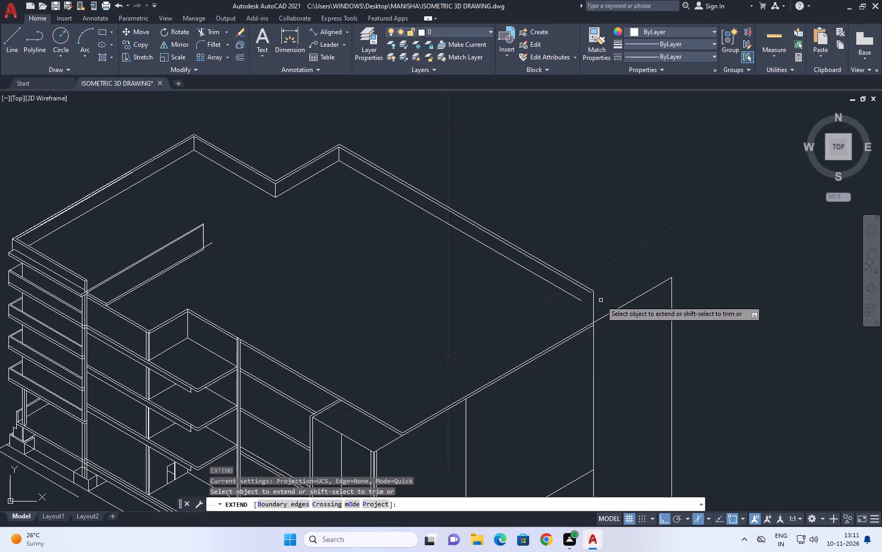
click(576, 294)
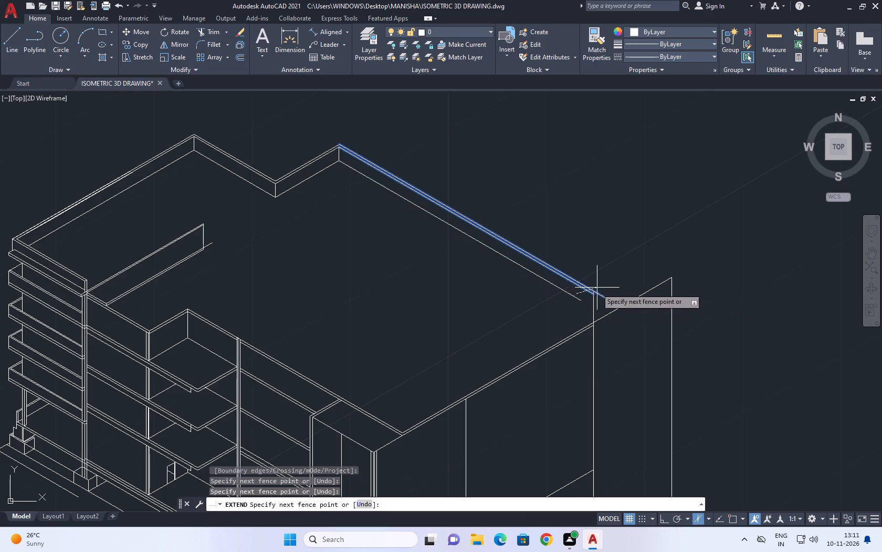
click(592, 292)
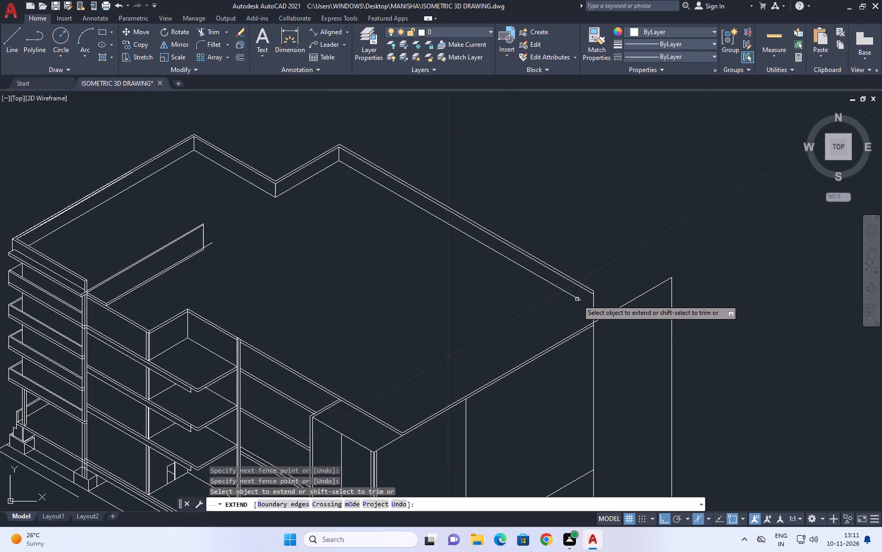
click(582, 299)
click(557, 311)
right_click(583, 235)
click(601, 247)
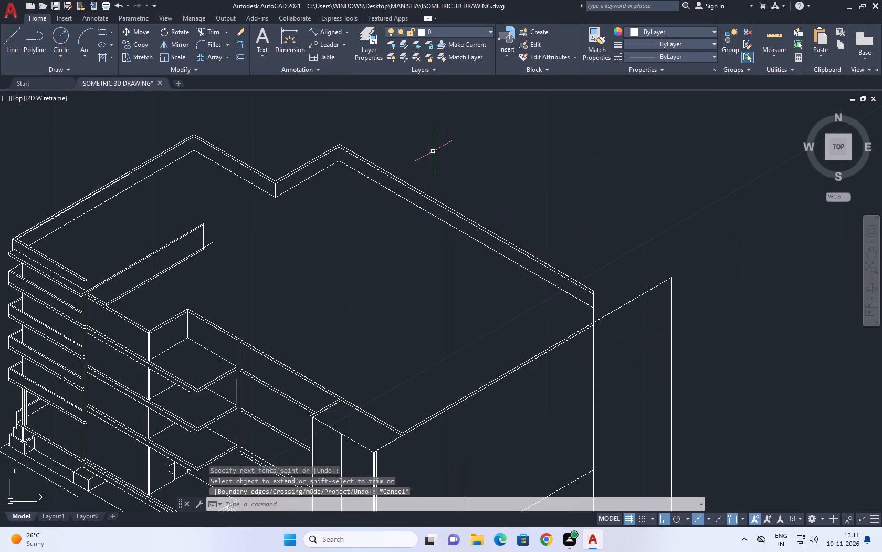
Measure the parapet's height at the corner beyond the notch with an aligned dimension, without placing it.
scroll(325, 167, up, 2)
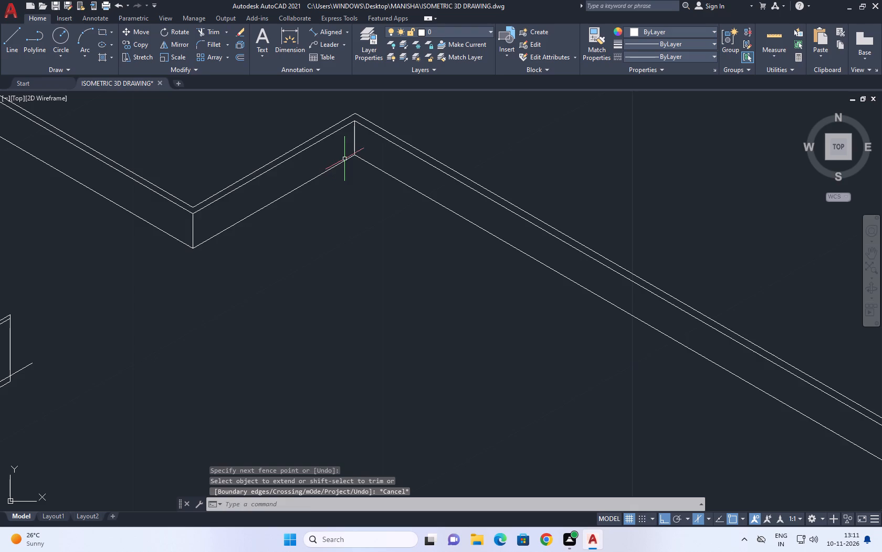
scroll(345, 159, down, 1)
click(338, 27)
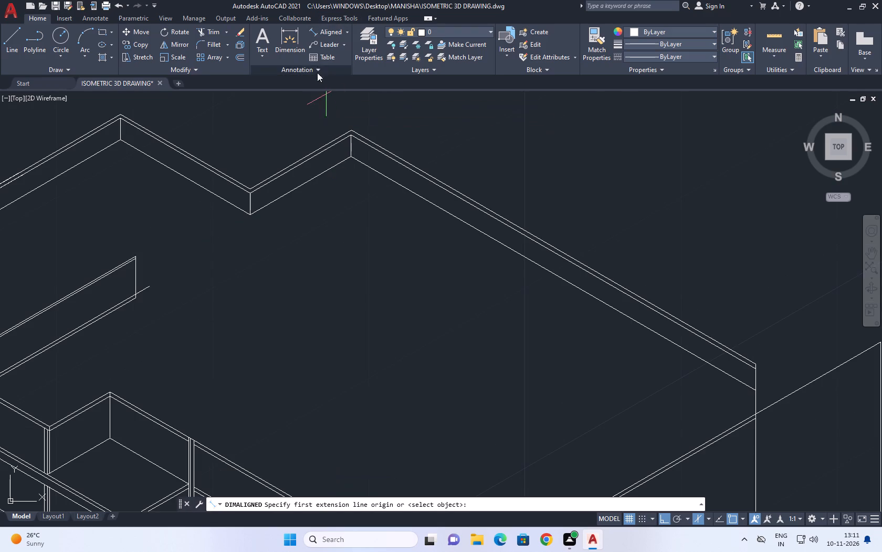
scroll(342, 153, up, 1)
click(355, 157)
click(354, 124)
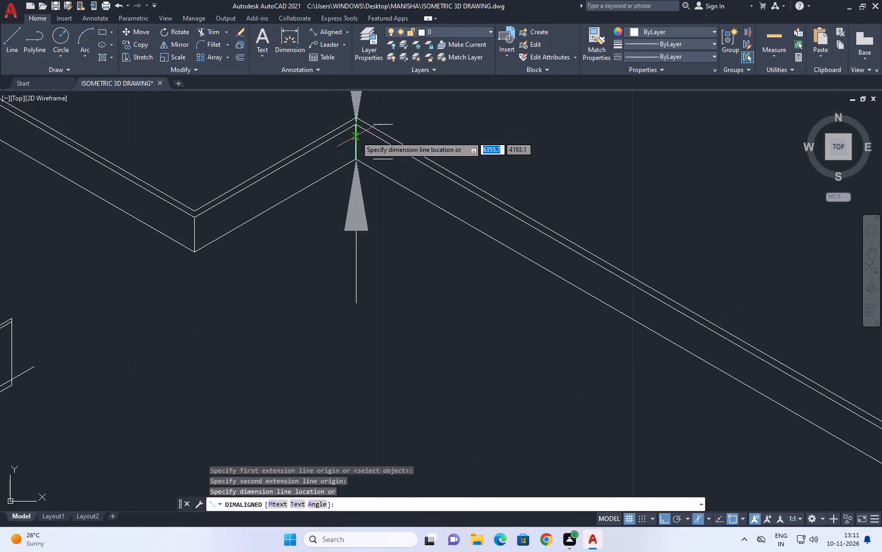
scroll(380, 196, down, 2)
right_drag(412, 170, 390, 284)
middle_drag(400, 220, 387, 297)
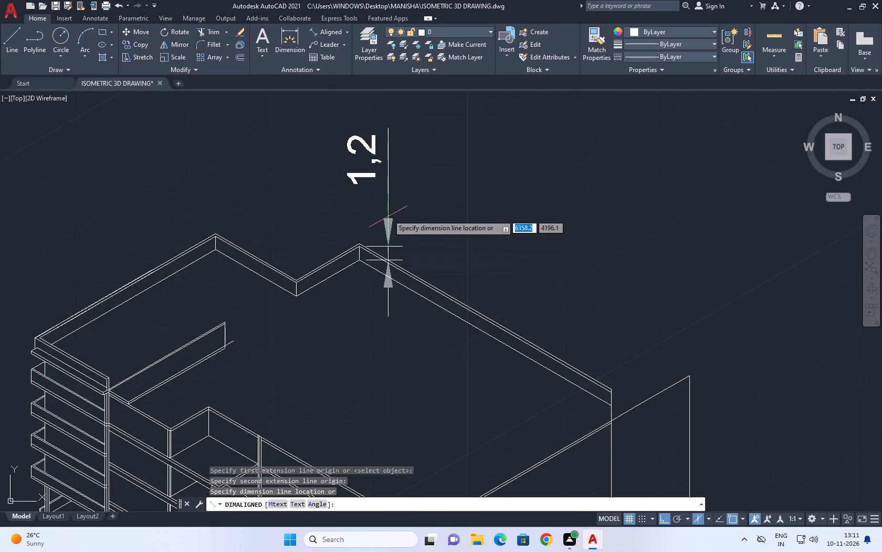
right_click(388, 214)
click(446, 223)
Measure from the base line to the outer top edge of the parapet at the far corner.
right_drag(463, 230, 463, 219)
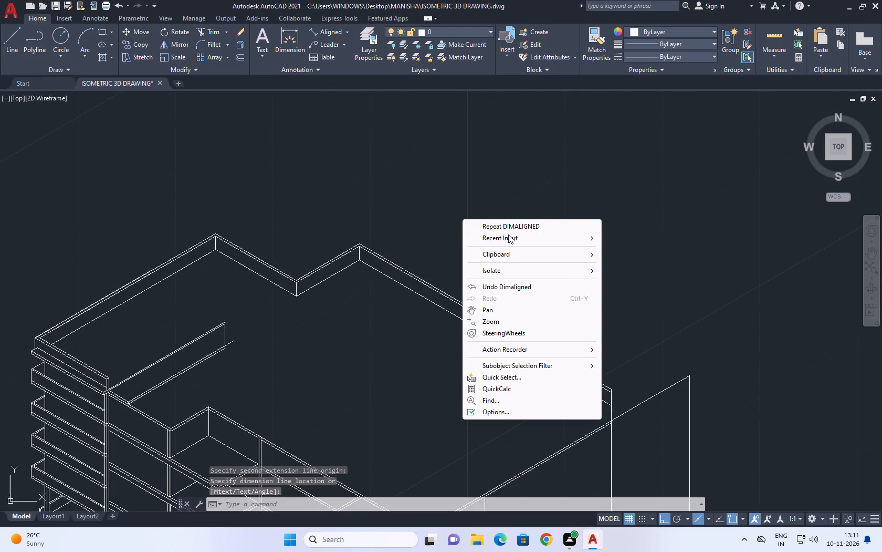
click(510, 222)
scroll(613, 401, up, 2)
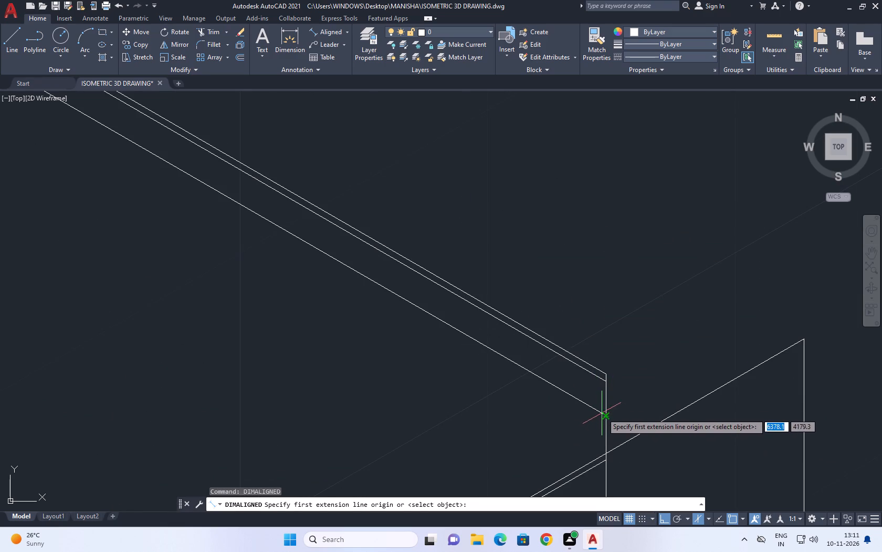
click(603, 413)
click(606, 370)
scroll(621, 297, down, 4)
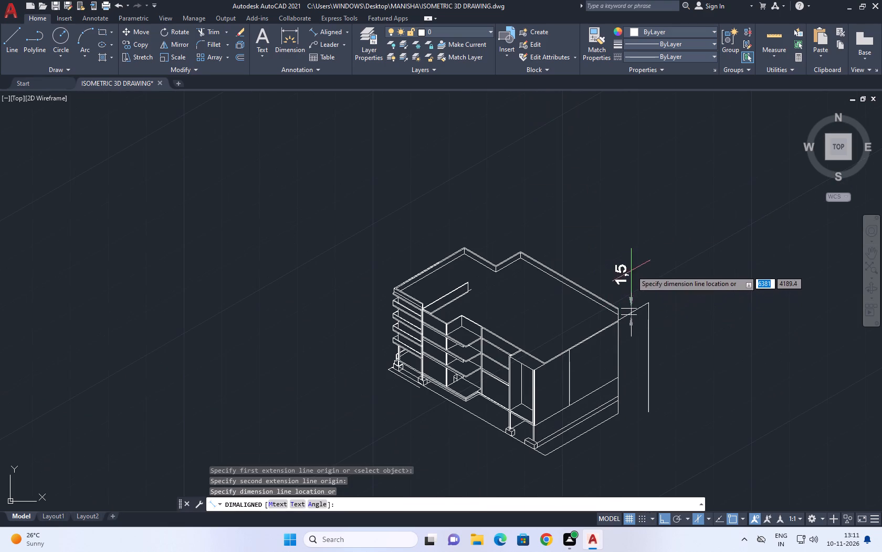
right_click(631, 264)
click(667, 285)
Measure from the inner top edge to the base line of the parapet at the far corner.
right_click(633, 269)
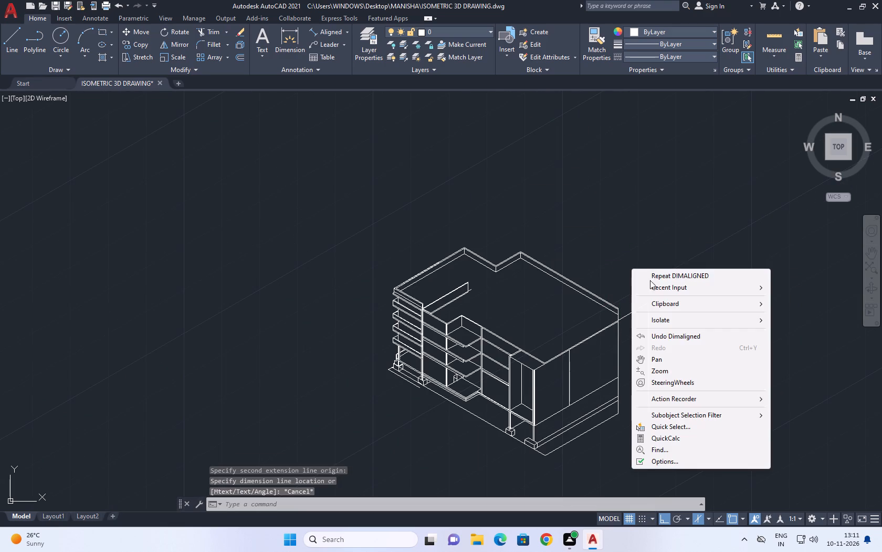
click(660, 272)
scroll(586, 340, up, 2)
scroll(683, 257, up, 3)
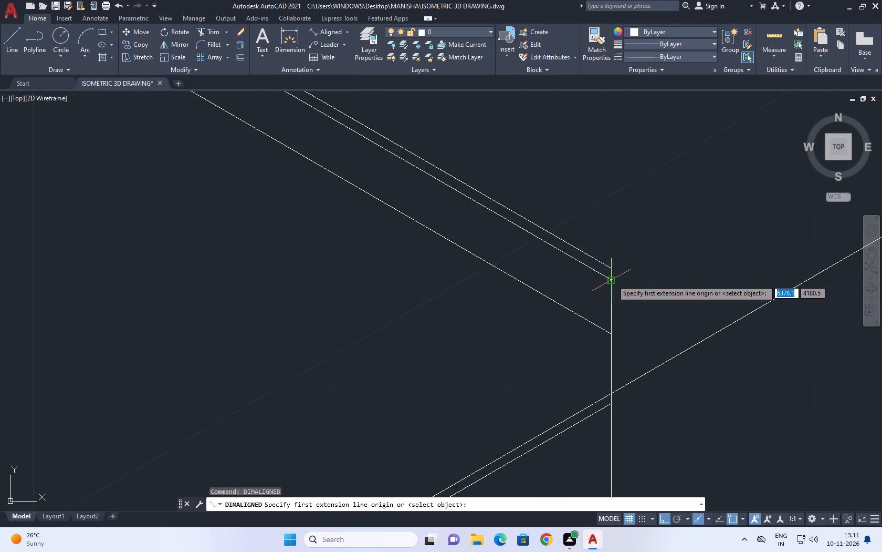
click(610, 279)
click(613, 335)
scroll(603, 325, down, 6)
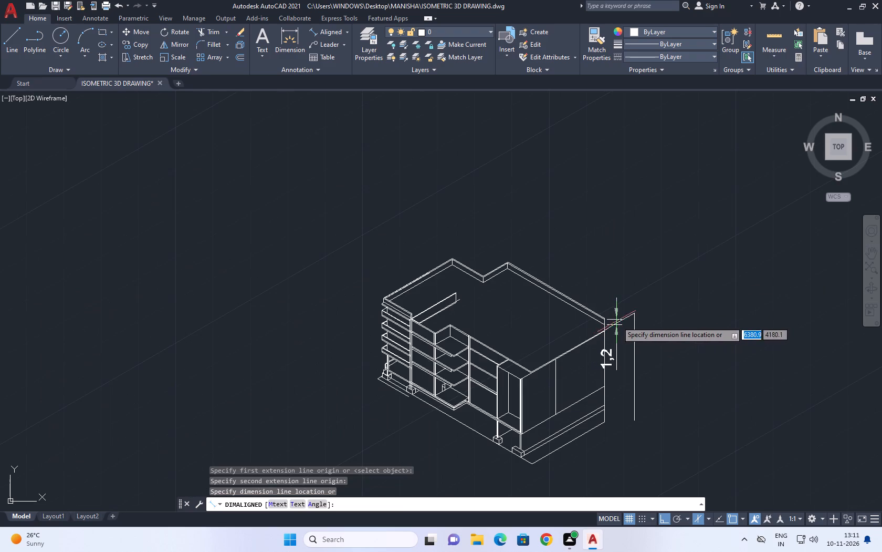
key(space)
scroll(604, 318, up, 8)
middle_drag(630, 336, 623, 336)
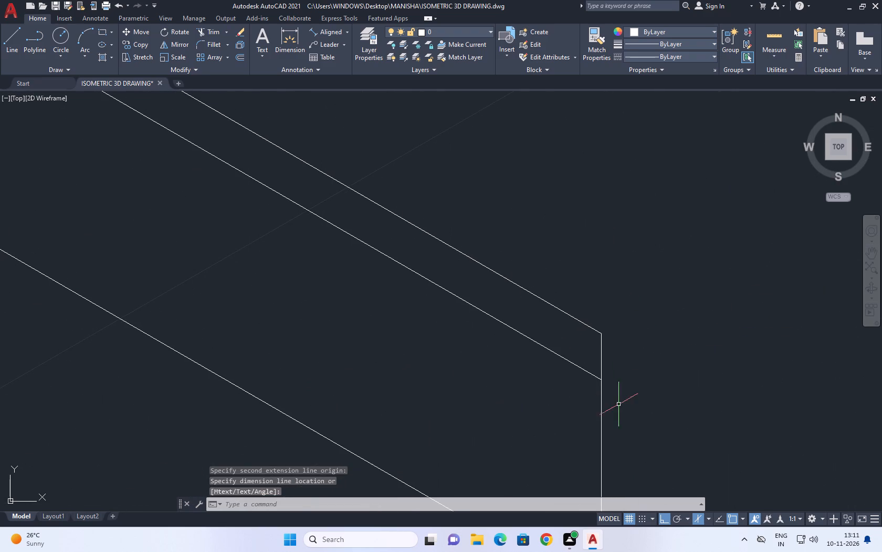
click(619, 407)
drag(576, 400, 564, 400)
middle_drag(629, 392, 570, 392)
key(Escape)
Draw a short isometric line outward from the end of the parapet's inner top edge at the far corner.
middle_drag(577, 379, 524, 381)
key(l)
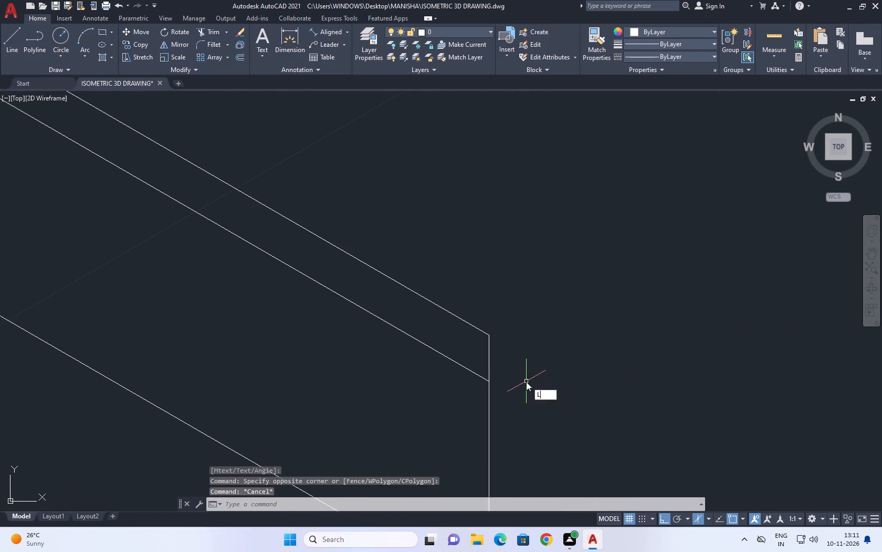
key(space)
drag(486, 384, 505, 377)
click(592, 337)
key(space)
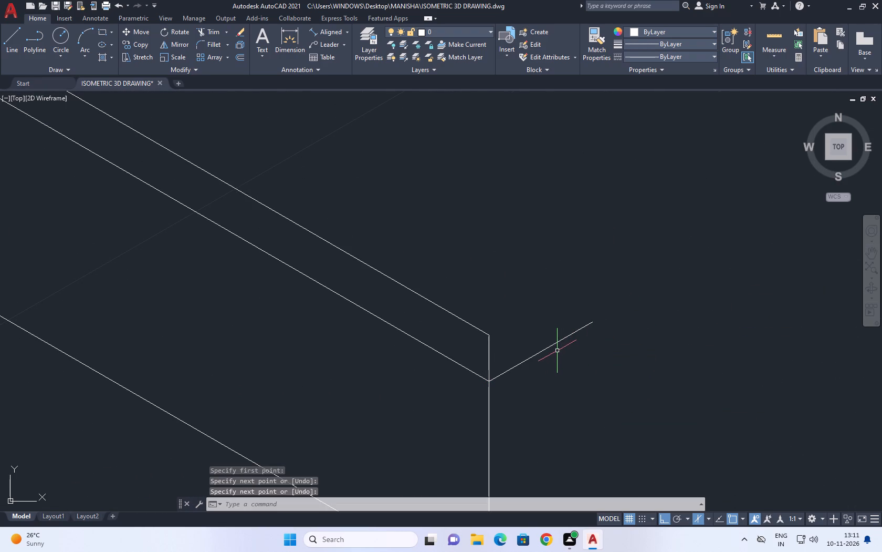
Extend the parapet's outer top edge to the short isometric line at the far corner.
key(e)
text(X)
key(space)
click(454, 331)
click(553, 319)
key(space)
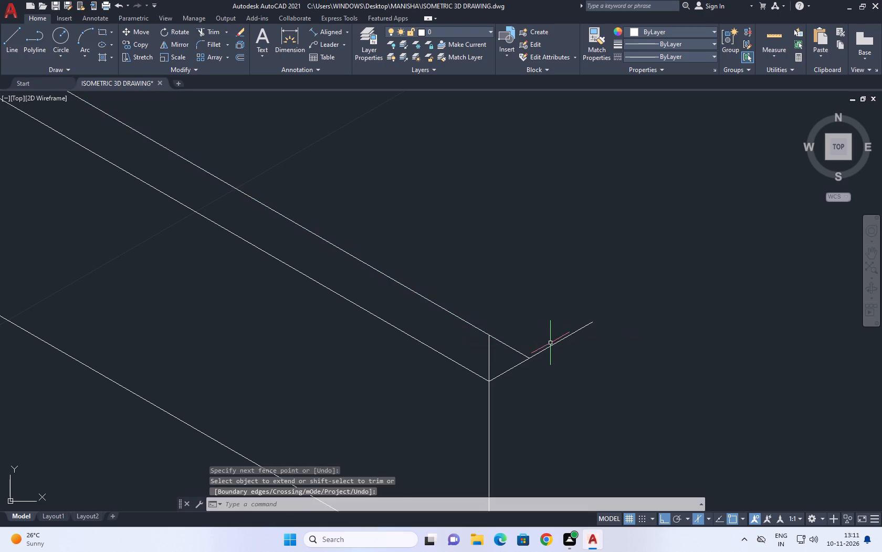
Trim the vertical stub above the inner top edge and the short line's overhang beyond the outer top edge.
text(TR)
key(space)
drag(502, 353, 490, 344)
drag(448, 344, 443, 342)
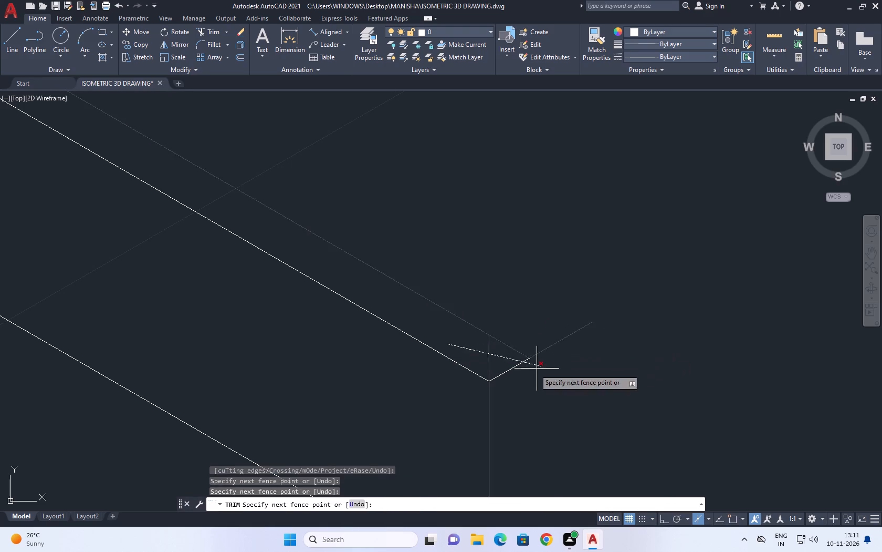
click(498, 363)
drag(561, 323, 562, 316)
drag(565, 361, 571, 366)
scroll(573, 305, down, 8)
key(space)
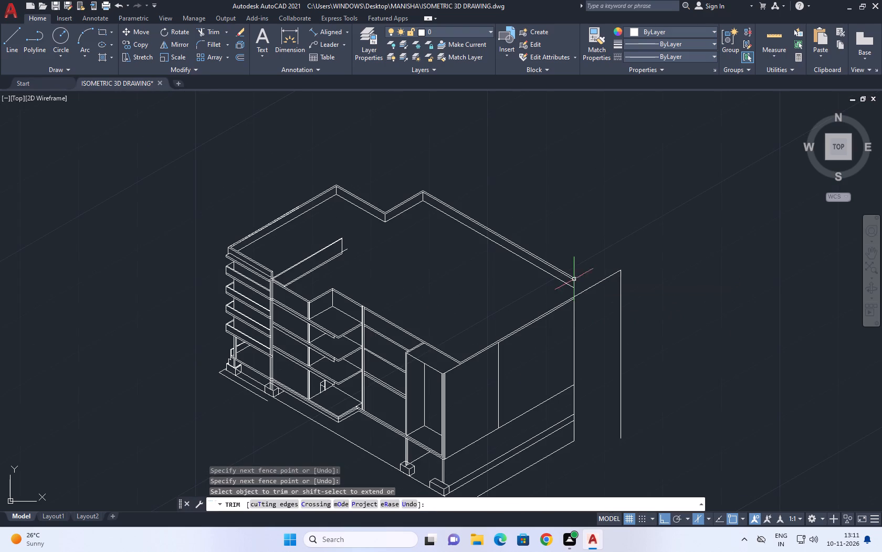
Move the far corner's vertical edge from the end of the inner top edge to the end of the outer top edge.
scroll(570, 293, up, 2)
middle_drag(606, 261, 530, 393)
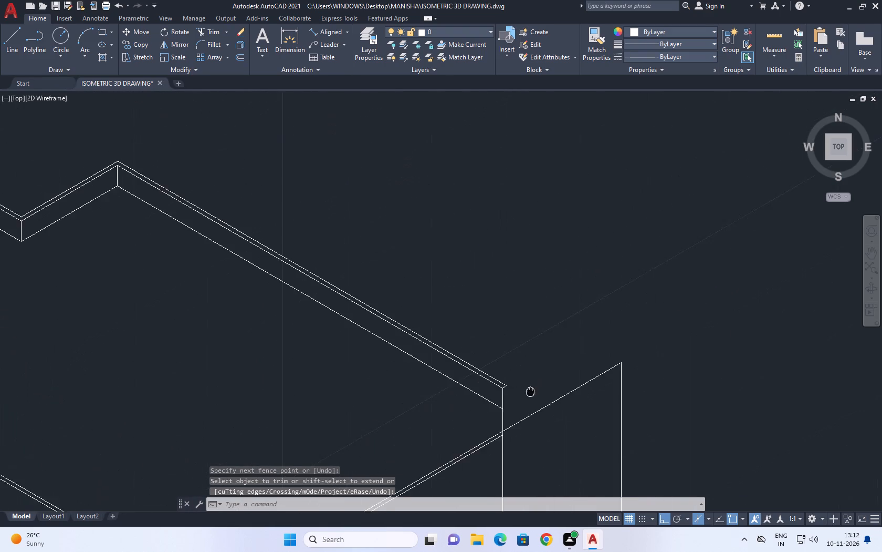
middle_drag(530, 393, 521, 399)
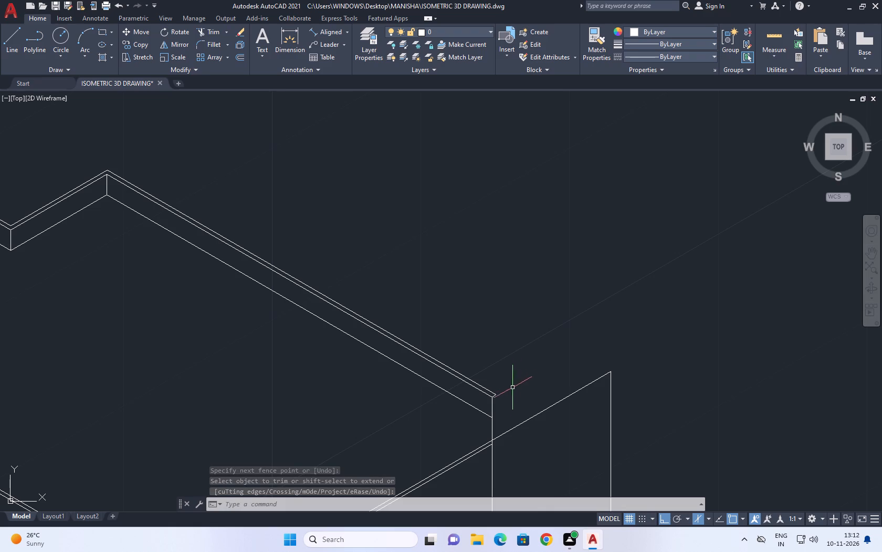
middle_drag(510, 399, 518, 306)
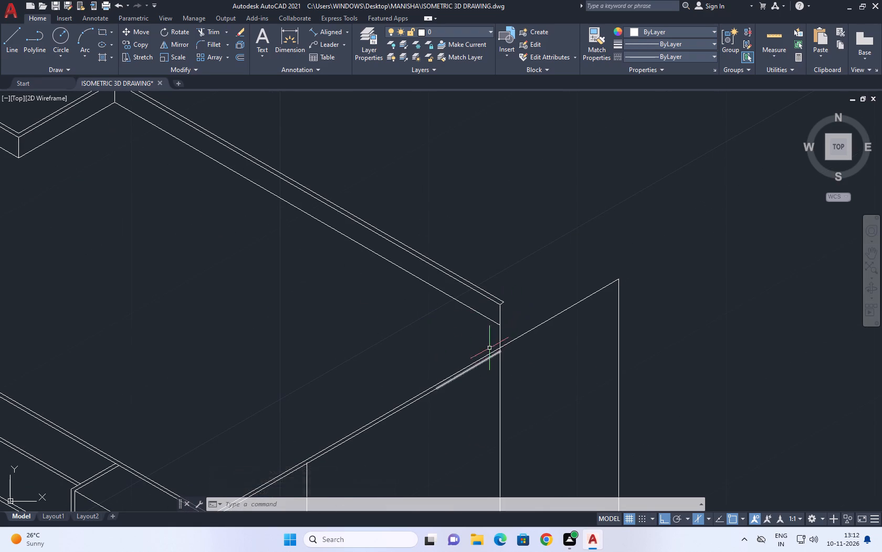
scroll(504, 337, up, 2)
click(524, 332)
click(470, 342)
middle_drag(524, 332, 468, 371)
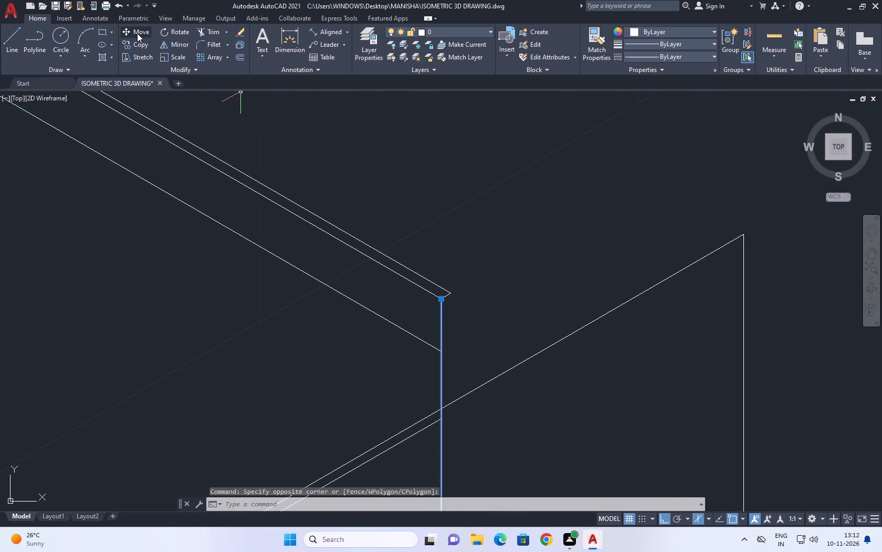
click(135, 33)
scroll(439, 301, up, 1)
click(440, 300)
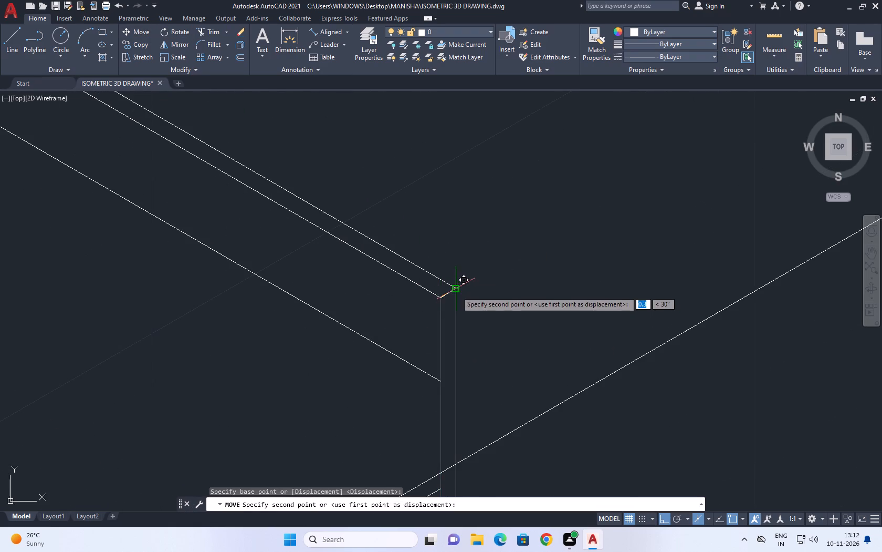
click(456, 291)
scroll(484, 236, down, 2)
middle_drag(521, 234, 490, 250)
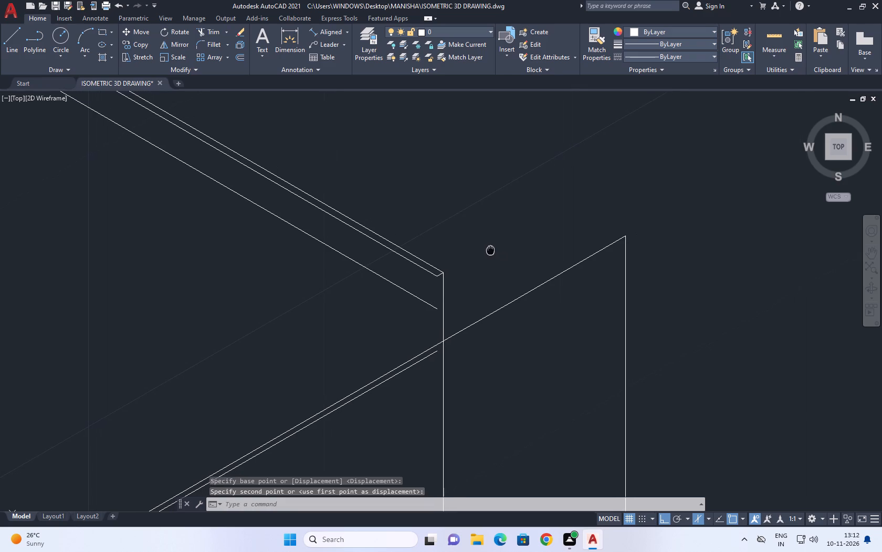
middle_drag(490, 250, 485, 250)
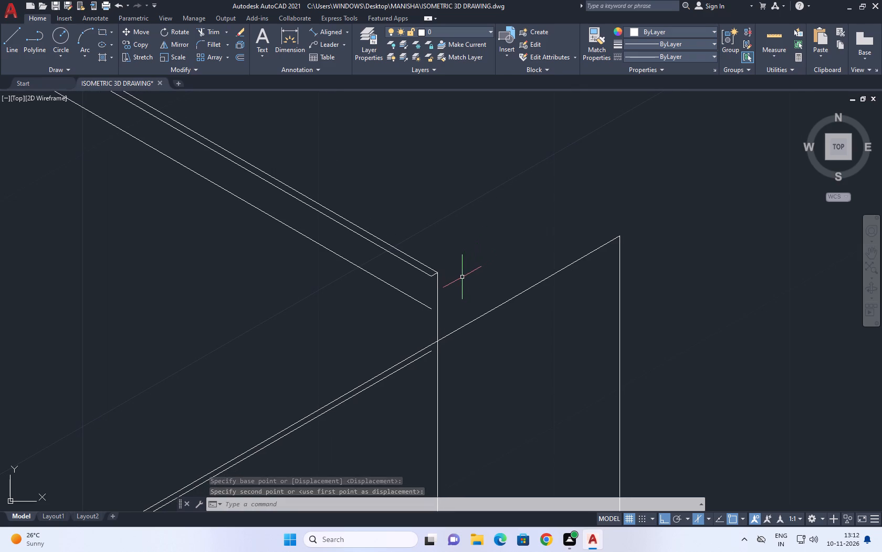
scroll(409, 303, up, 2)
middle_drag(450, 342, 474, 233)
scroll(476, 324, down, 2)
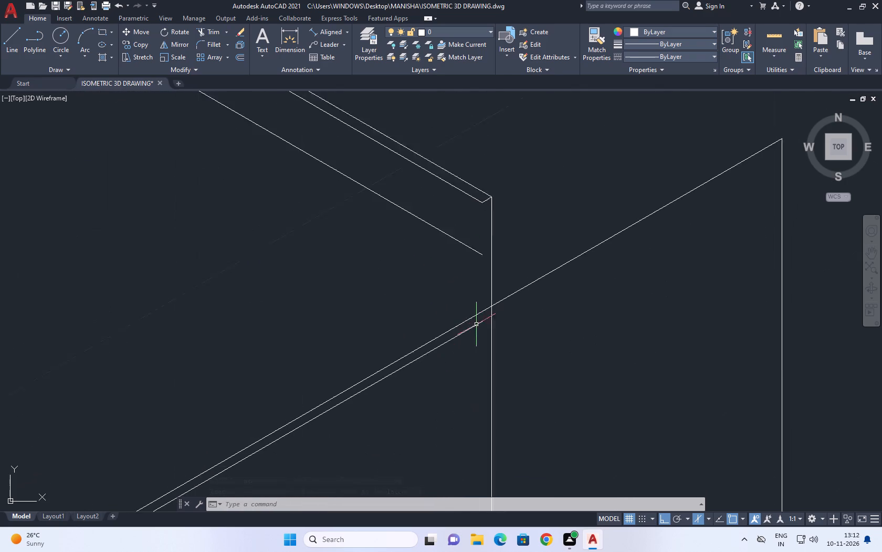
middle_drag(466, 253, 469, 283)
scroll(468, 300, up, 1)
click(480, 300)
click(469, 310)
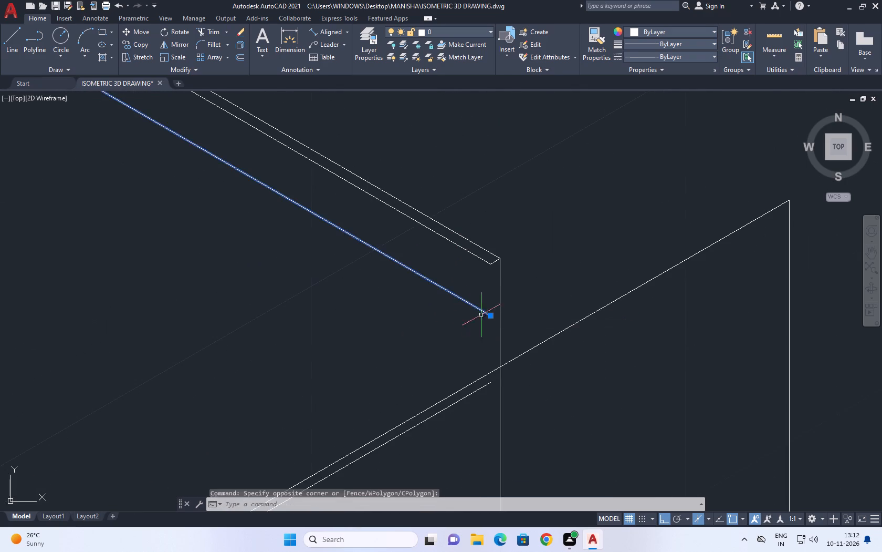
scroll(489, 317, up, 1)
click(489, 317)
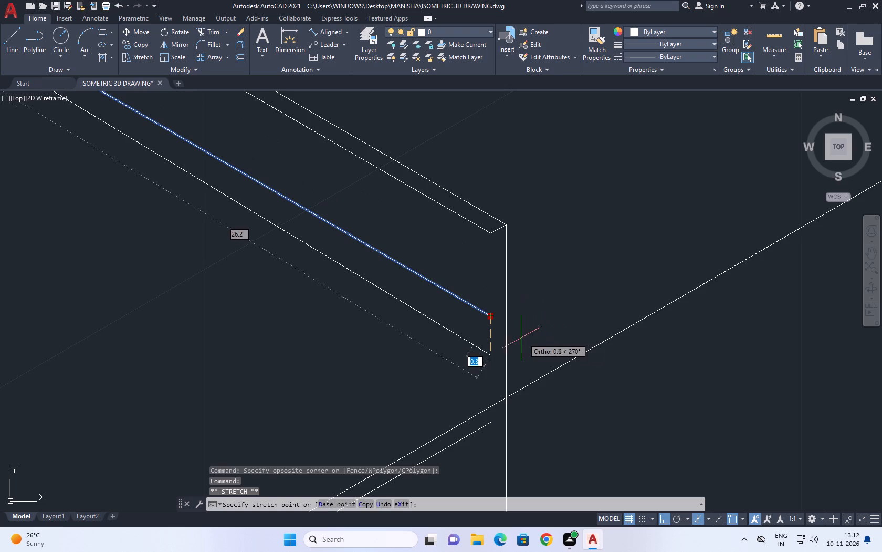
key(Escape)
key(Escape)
Extend the parapet's base line at the far corner to the moved vertical edge.
text(EX)
key(space)
click(465, 287)
click(448, 342)
key(space)
scroll(537, 324, down, 2)
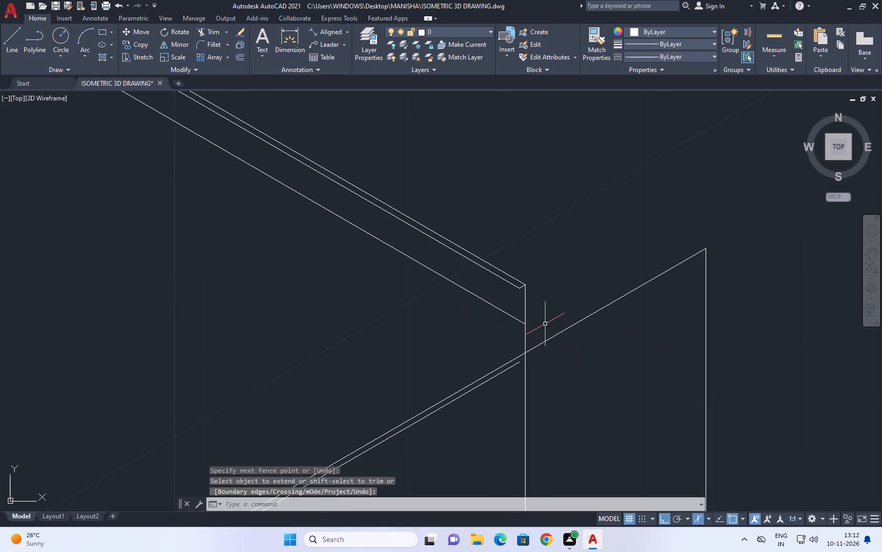
scroll(517, 310, down, 2)
middle_drag(552, 319, 527, 251)
scroll(492, 278, up, 1)
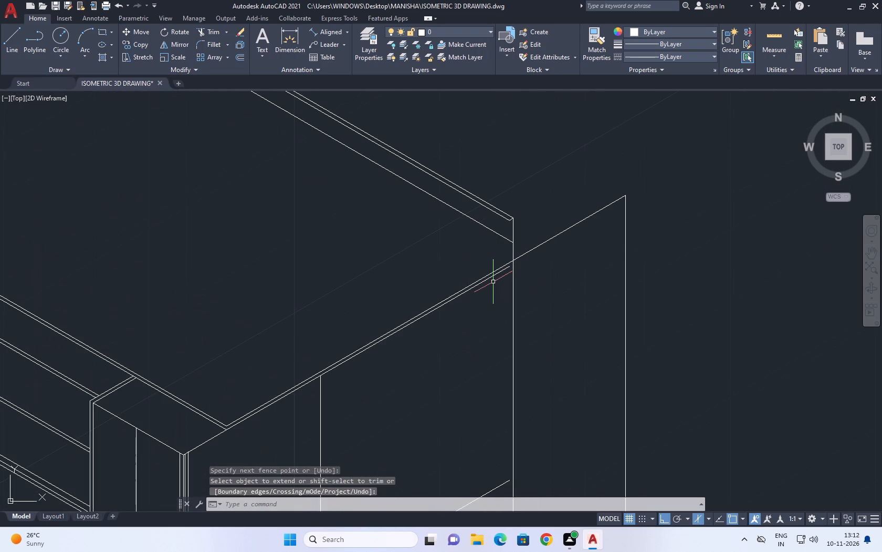
Extend the lower line of the end wall's top edge to the roof's far vertical edge.
key(e)
key(x)
key(space)
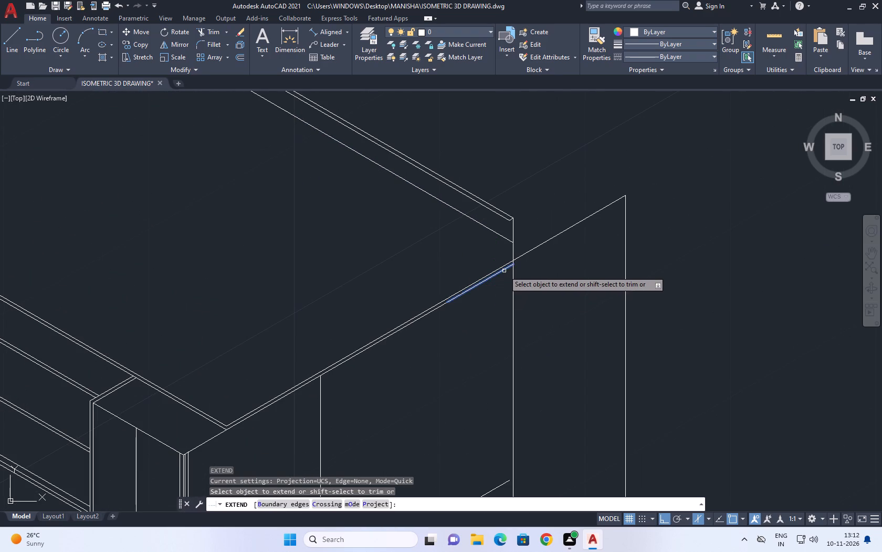
click(504, 271)
click(438, 308)
key(space)
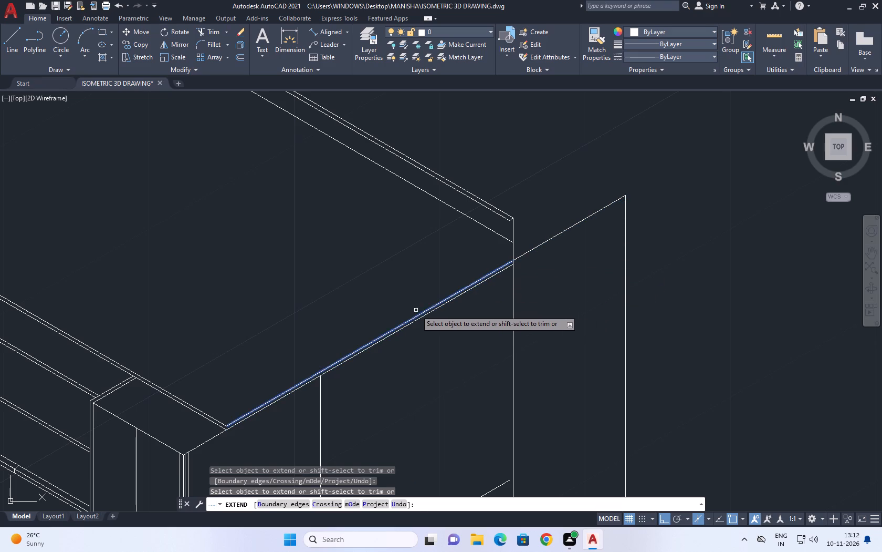
Delete the overlapping short segments on the end wall's top edge and the segment reaching the outlying vertical line.
click(356, 235)
click(577, 418)
middle_drag(537, 283, 529, 301)
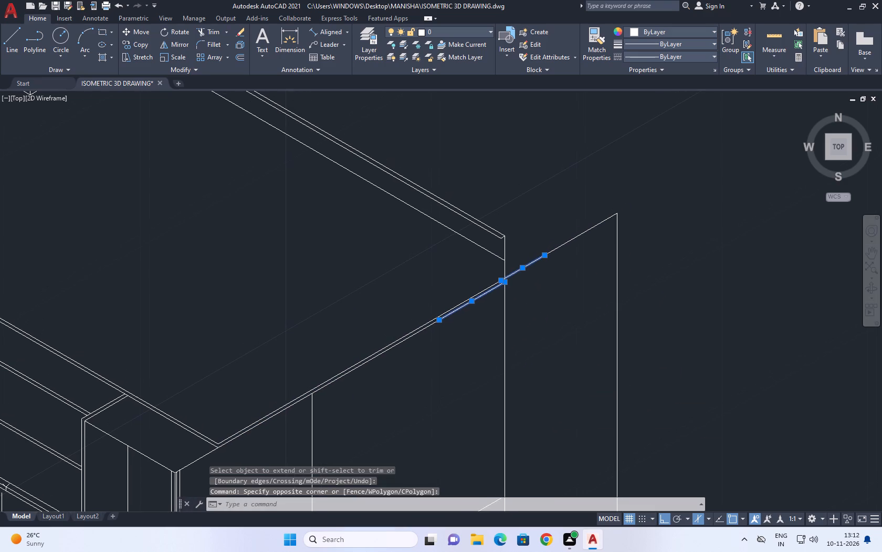
key(Delete)
middle_drag(491, 283, 493, 298)
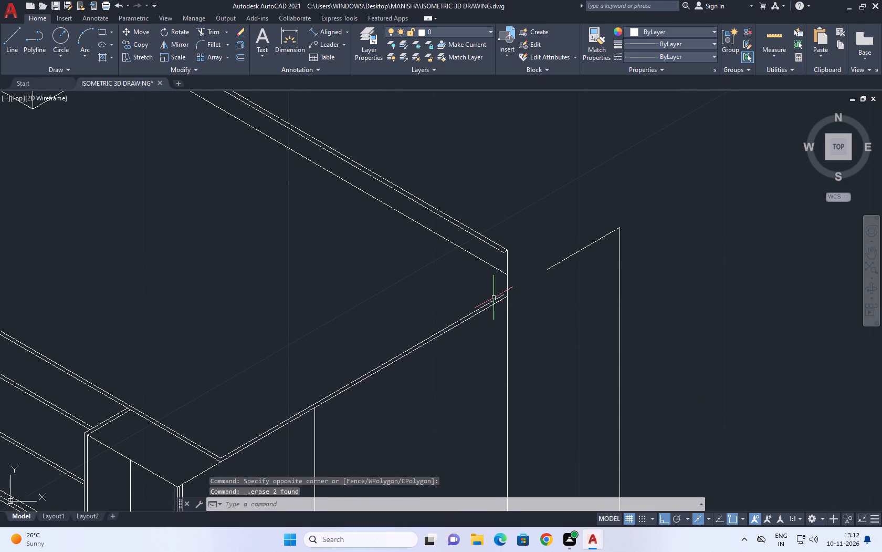
click(602, 259)
click(575, 234)
middle_drag(576, 229, 571, 242)
key(Delete)
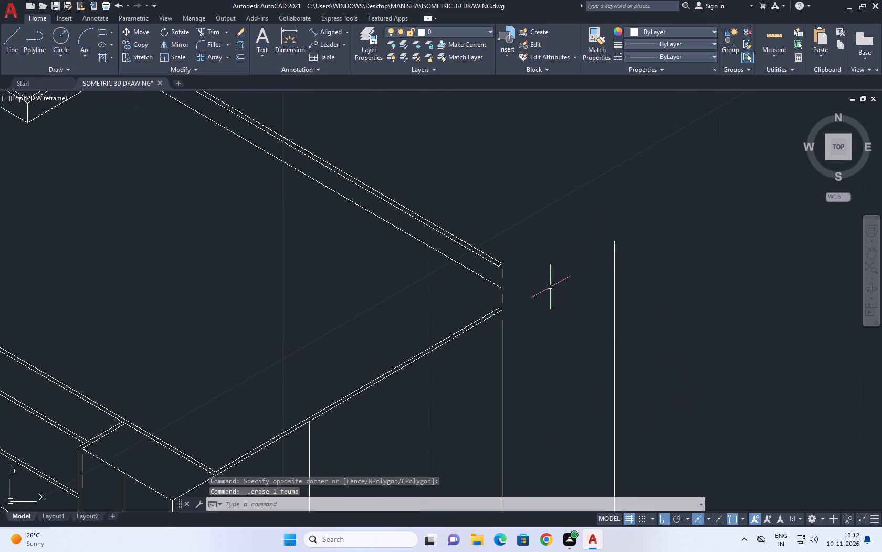
Fillet the end wall's upper top line with the outlying vertical line to join them in a sharp corner.
middle_drag(557, 316, 543, 288)
key(f)
key(space)
click(475, 283)
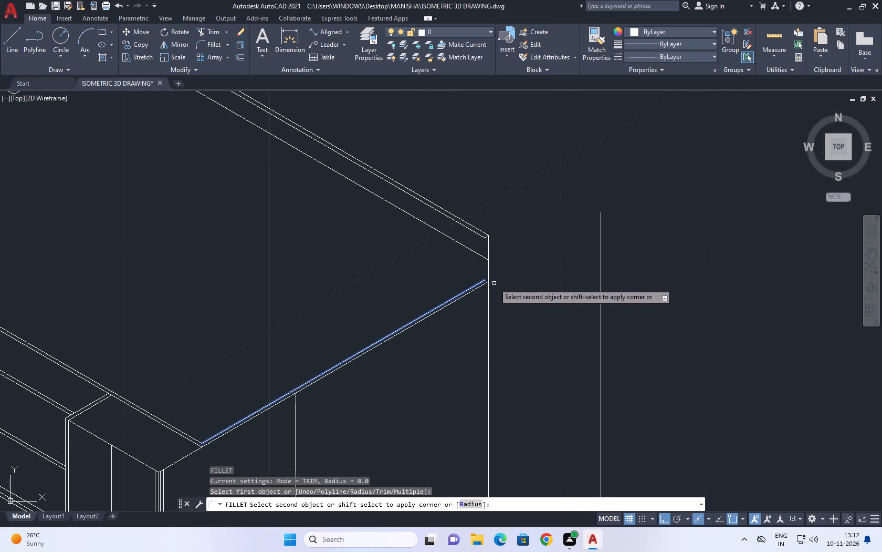
click(601, 253)
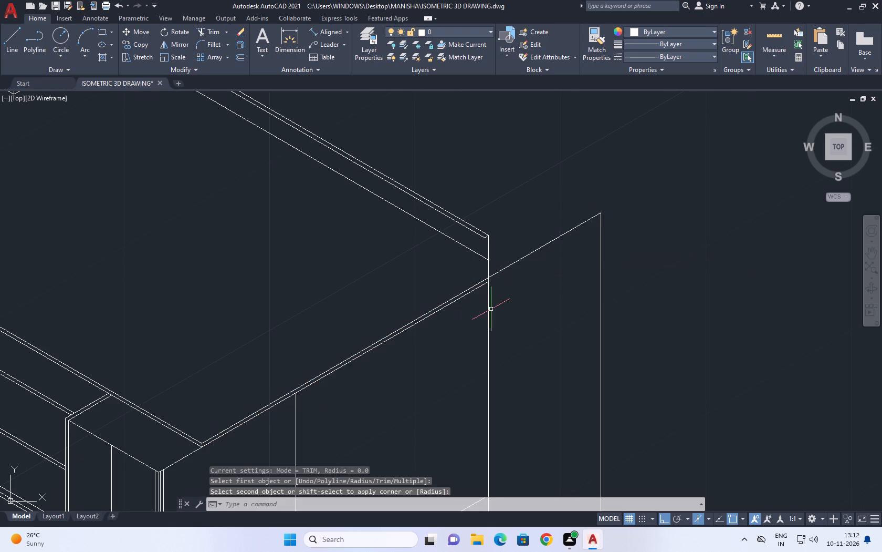
Extend the lower line of the end wall's top edge to the outlying vertical line.
key(e)
key(x)
key(space)
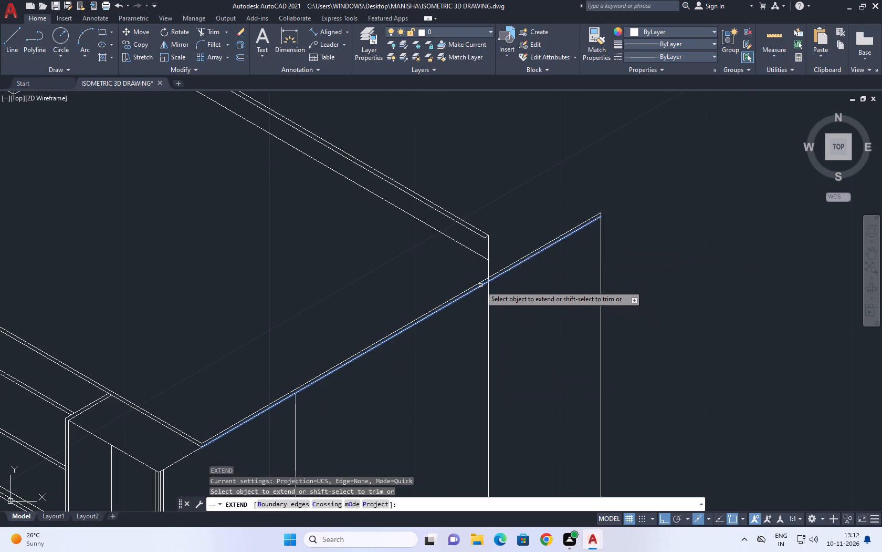
click(480, 285)
click(484, 284)
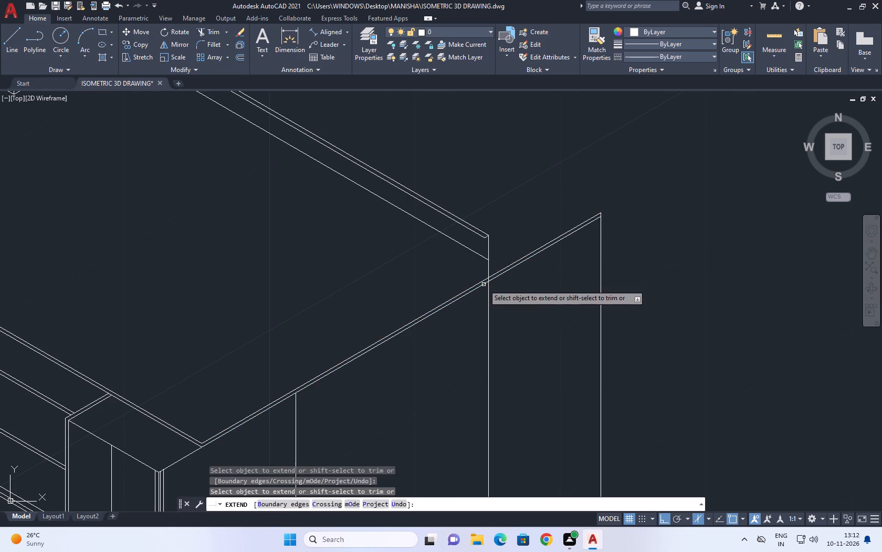
key(space)
Draw a vertical line down from the parapet's inner top corner at the far end, past the parapet's base line.
scroll(480, 278, down, 2)
middle_drag(381, 210, 388, 222)
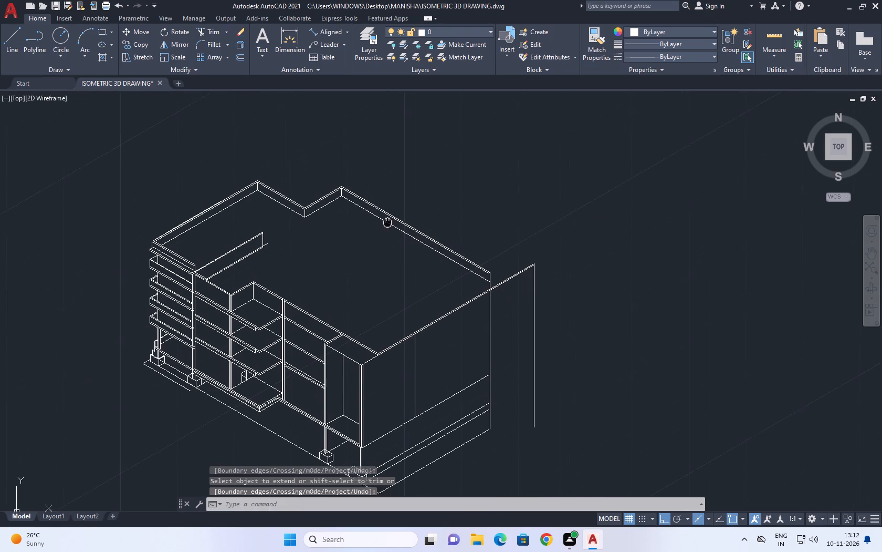
middle_drag(388, 222, 393, 237)
scroll(497, 280, up, 3)
middle_click(490, 299)
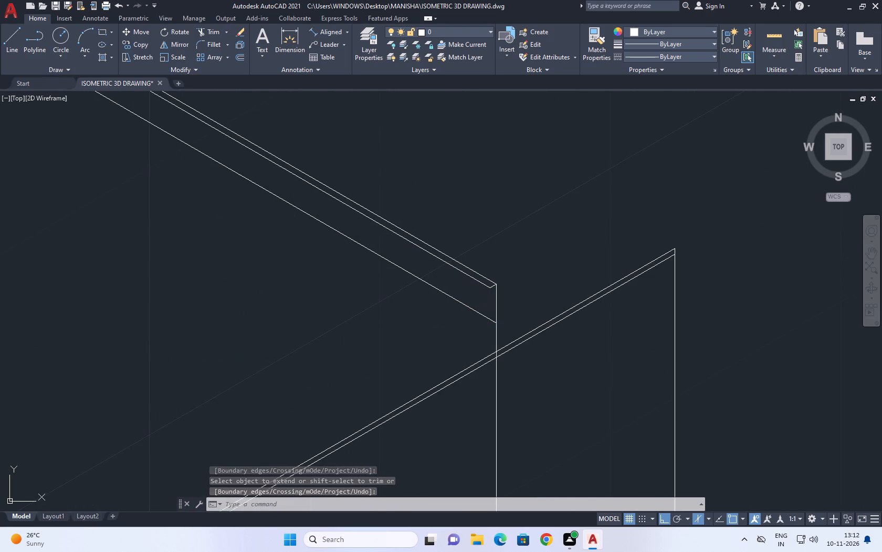
key(l)
key(space)
click(492, 291)
scroll(486, 357, up, 2)
click(500, 305)
key(space)
middle_drag(510, 284, 479, 345)
Draw a short isometric line from the parapet base line's end on the far vertical edge, crossing the inner vertical line.
key(l)
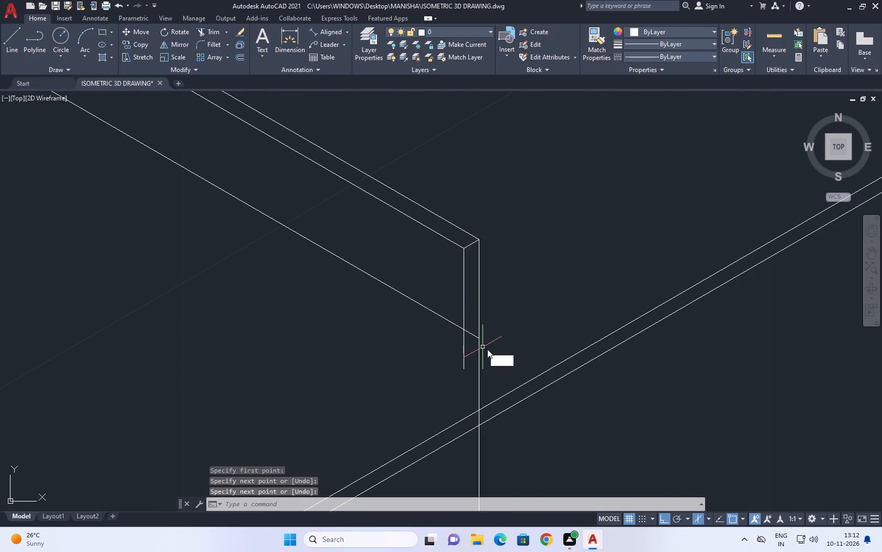
key(space)
click(481, 339)
click(421, 354)
key(space)
Trim the parapet's base line back to the inner vertical line and remove both new lines' overhangs beyond their intersection.
middle_drag(476, 296, 474, 316)
text(TR)
key(space)
click(468, 354)
click(469, 387)
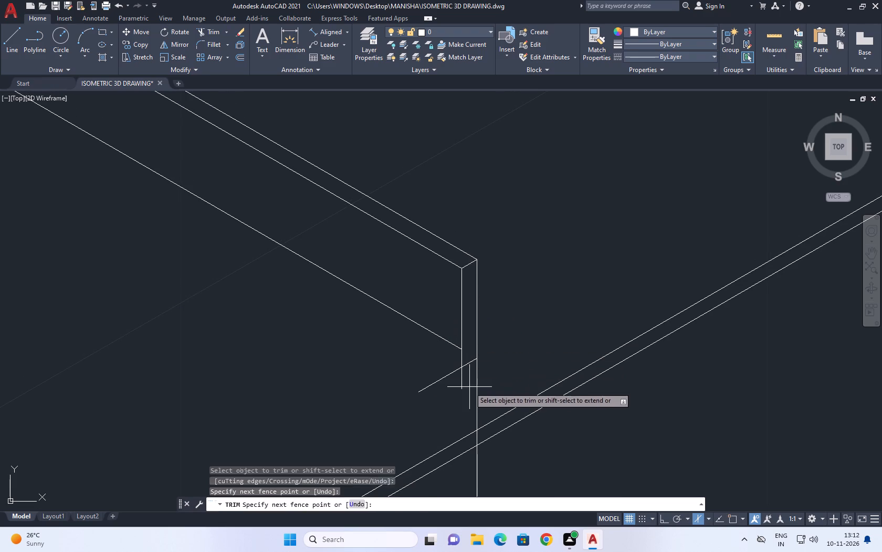
drag(412, 369, 407, 368)
key(space)
Examine the roof parapet's corners and its far end in relation to the end wall's top edge.
scroll(508, 335, down, 4)
middle_drag(511, 358, 529, 309)
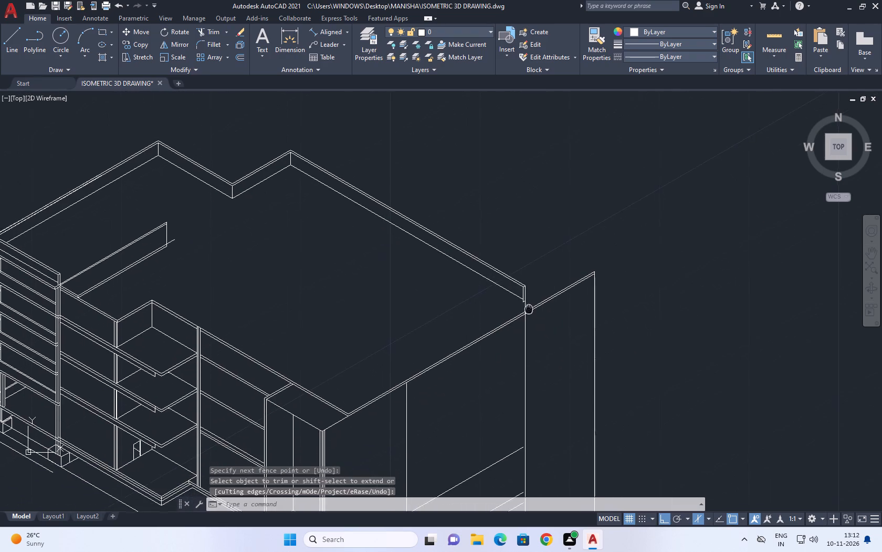
middle_drag(529, 309, 528, 308)
scroll(526, 273, up, 2)
scroll(499, 322, up, 1)
scroll(508, 329, down, 2)
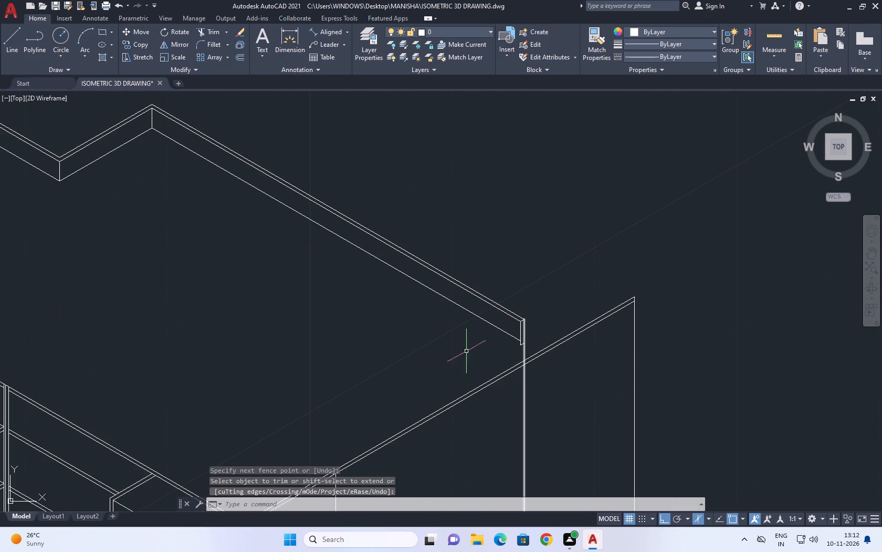
middle_drag(445, 321, 466, 331)
scroll(521, 355, down, 1)
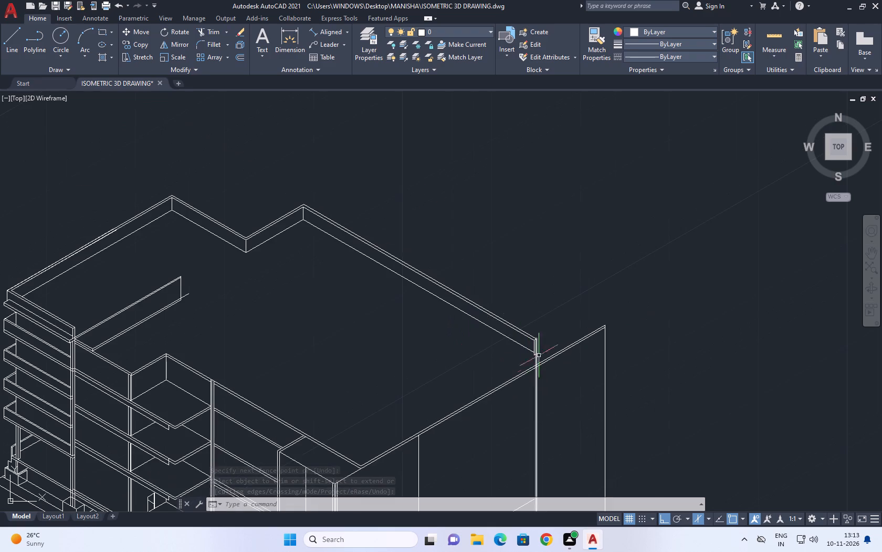
scroll(306, 198, up, 4)
scroll(314, 281, down, 2)
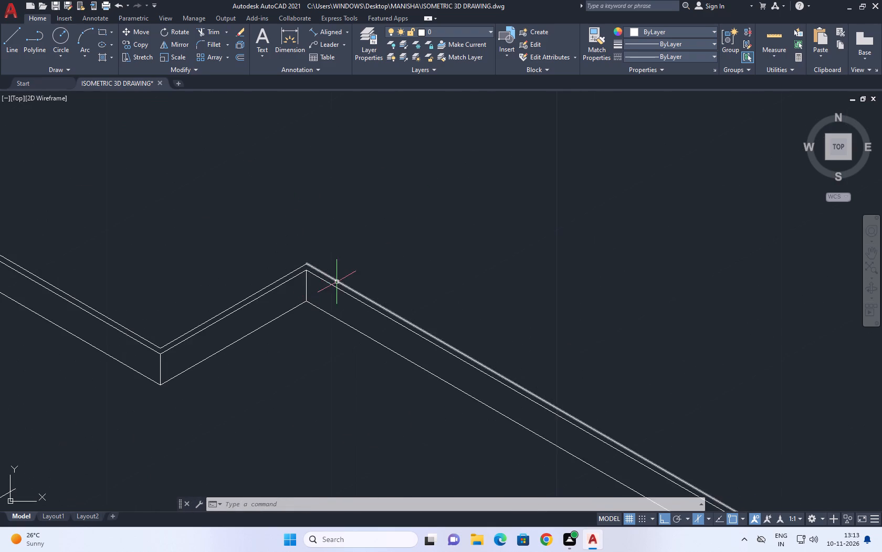
scroll(331, 284, down, 3)
middle_drag(394, 330, 399, 240)
scroll(472, 296, up, 3)
scroll(472, 295, down, 4)
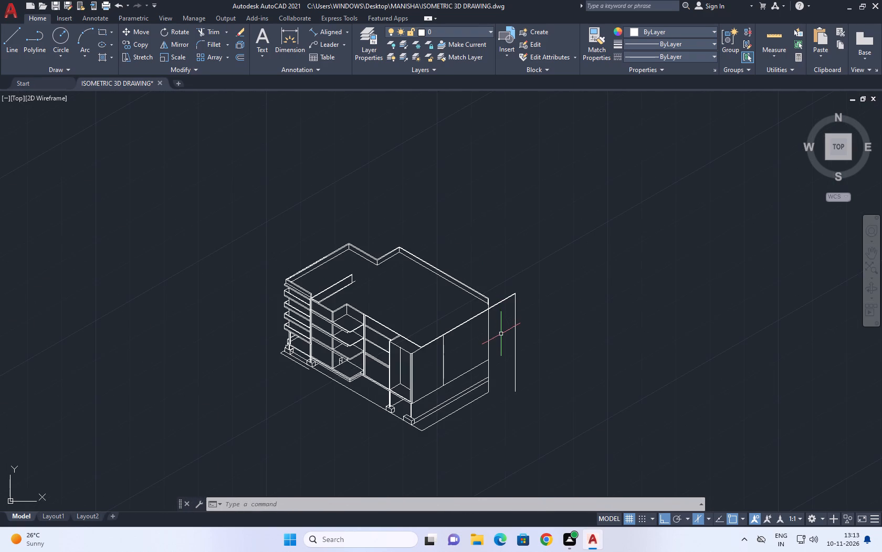
scroll(475, 332, up, 1)
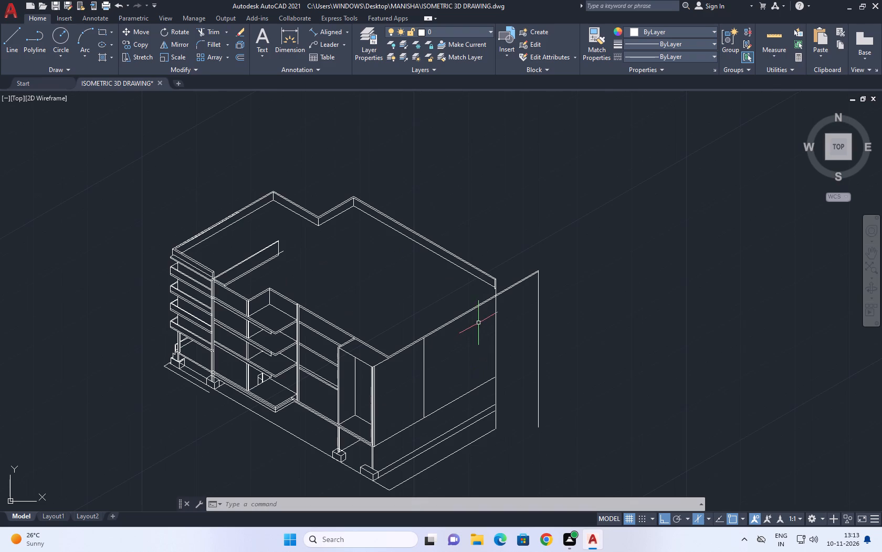
scroll(340, 243, up, 1)
middle_drag(320, 266, 332, 274)
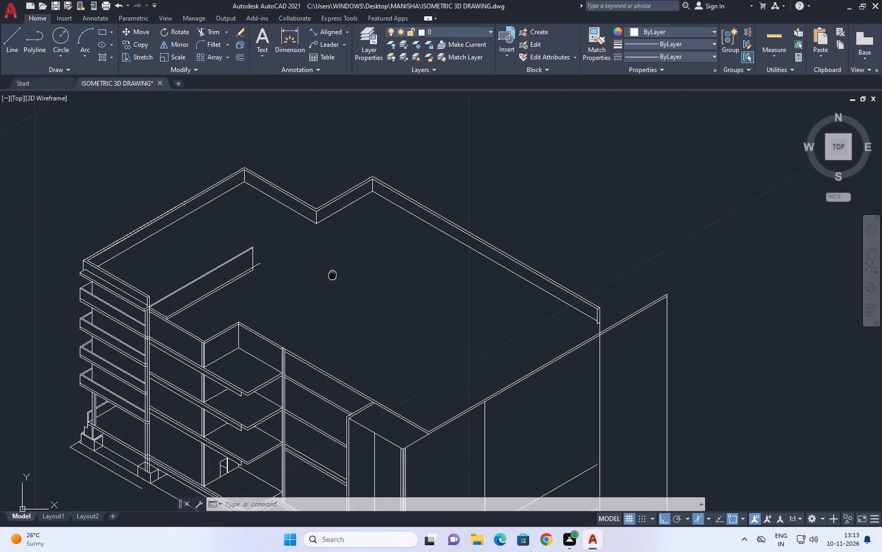
middle_drag(332, 274, 334, 278)
scroll(575, 347, up, 2)
scroll(610, 315, down, 2)
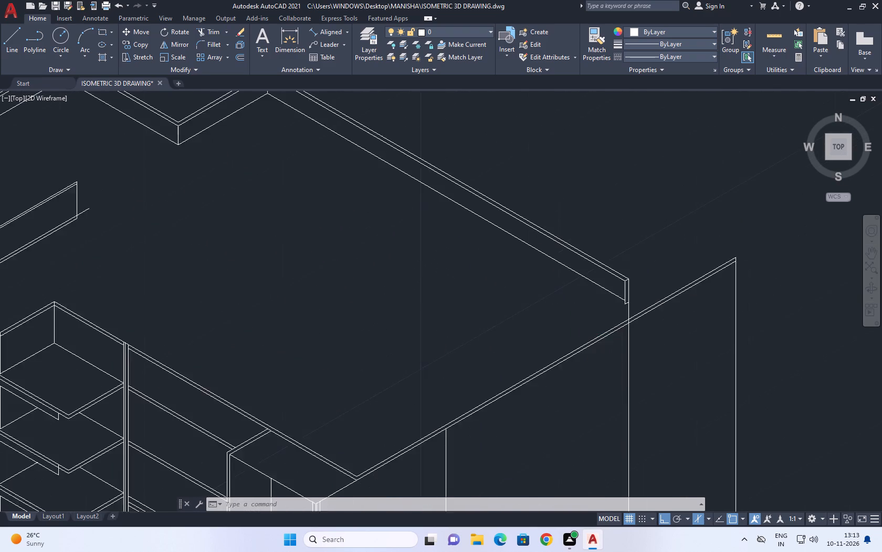
Select the parapet's long straight run from the corner beside the roof notch to its far end, including the end lines.
click(391, 135)
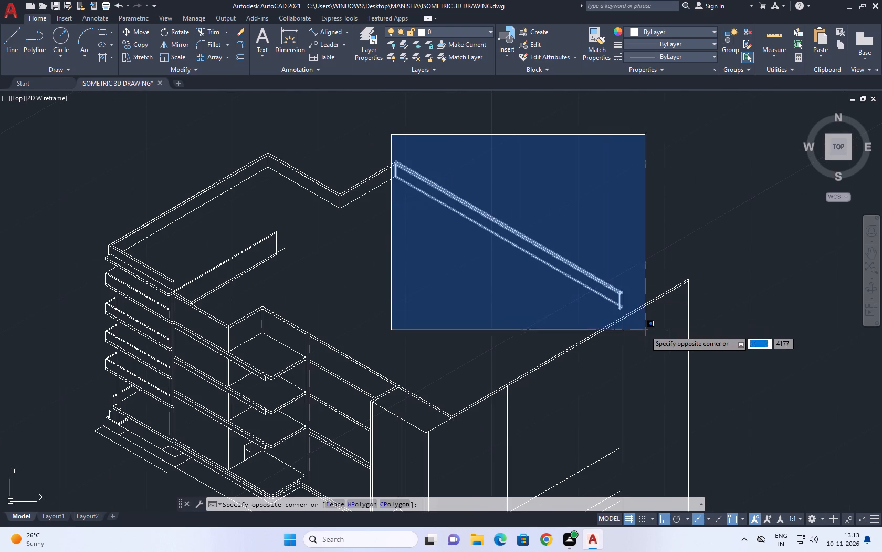
click(634, 316)
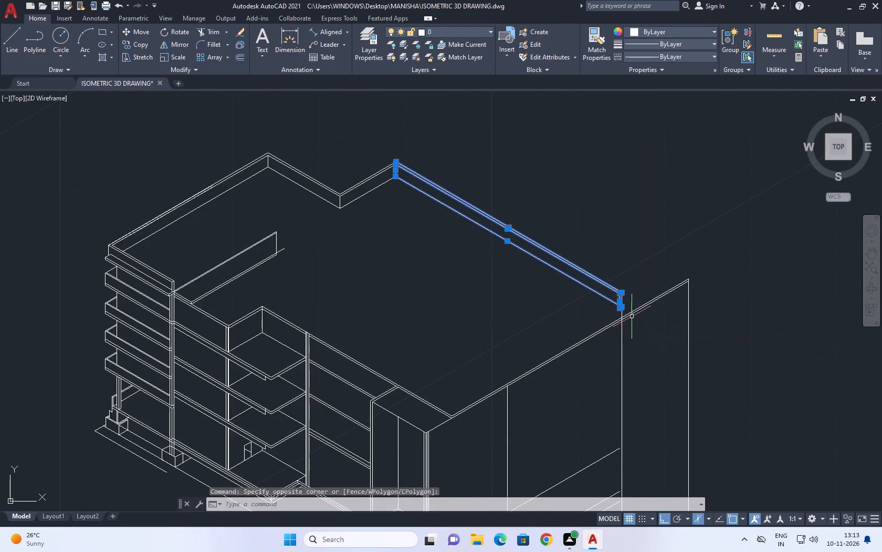
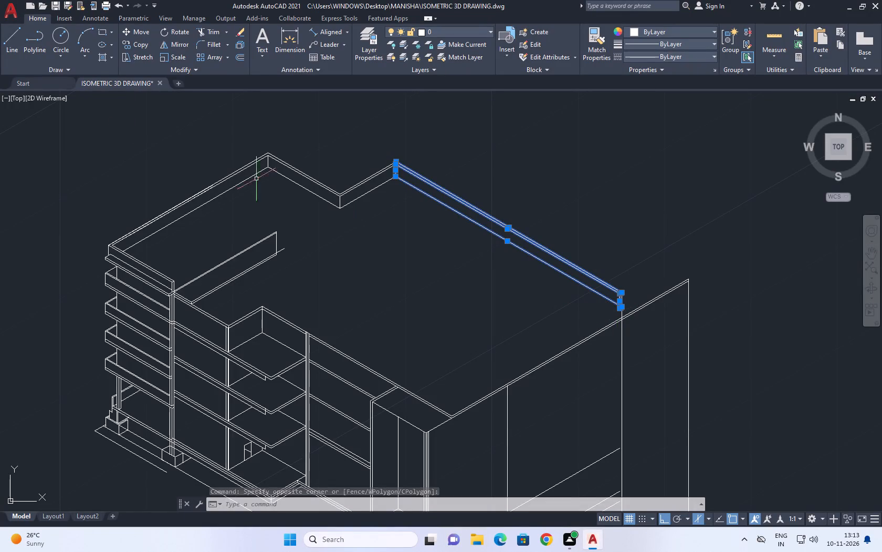
Move the selected long parapet run straight down so its far end meets the end wall's top edge.
click(145, 24)
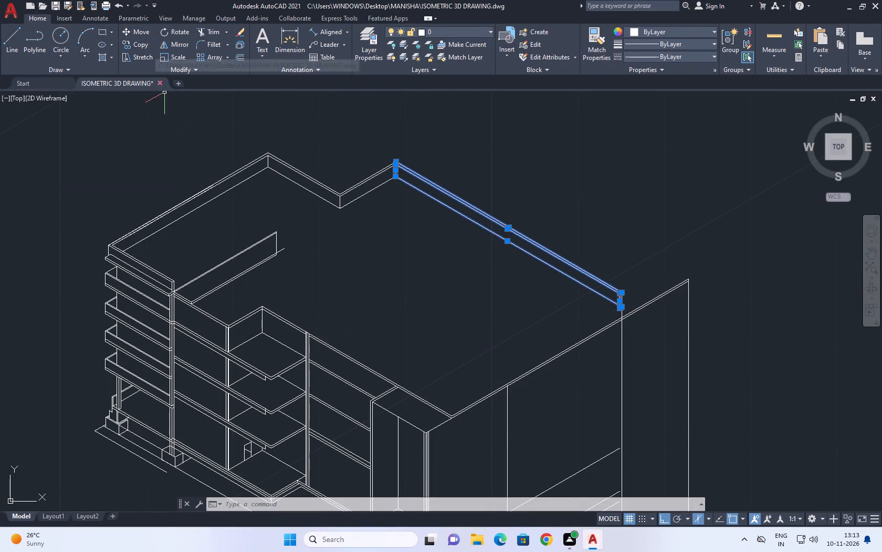
click(141, 31)
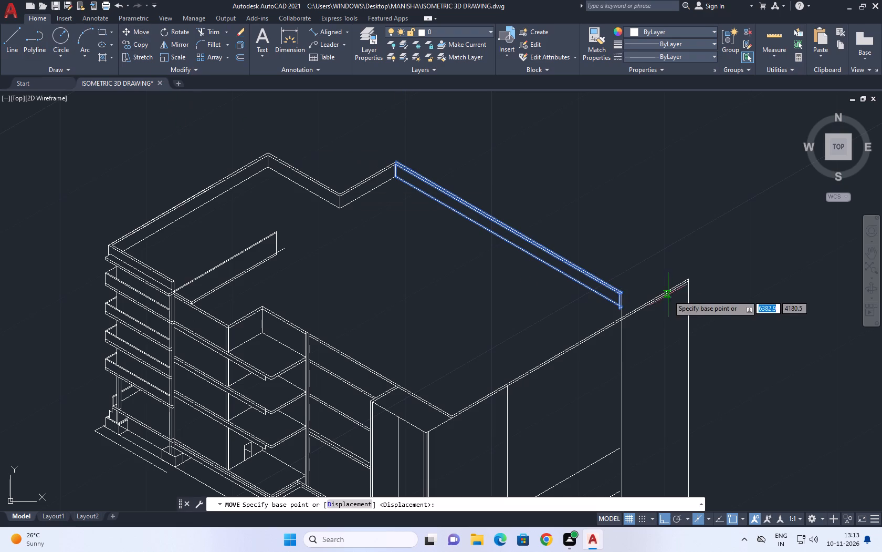
scroll(616, 304, up, 3)
click(633, 320)
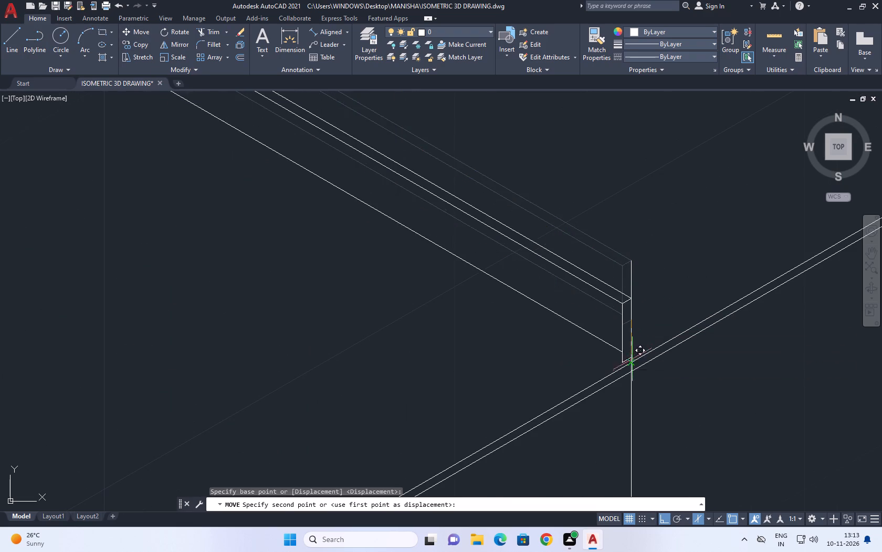
click(631, 364)
Move both parapet runs at the roof notch straight down until their top lines meet the lowered long run at its corner.
scroll(618, 309, down, 3)
middle_drag(386, 160, 391, 172)
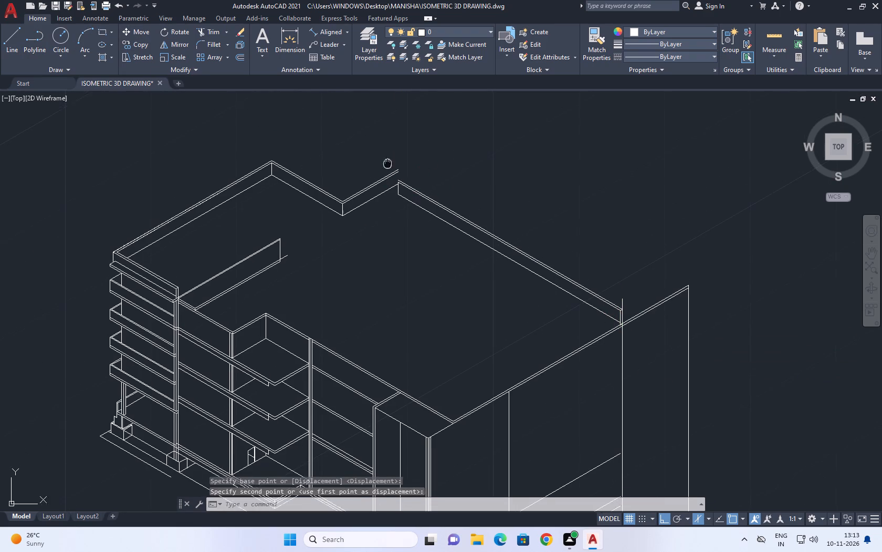
middle_drag(391, 172, 398, 193)
scroll(373, 254, up, 1)
drag(372, 260, 362, 248)
click(321, 166)
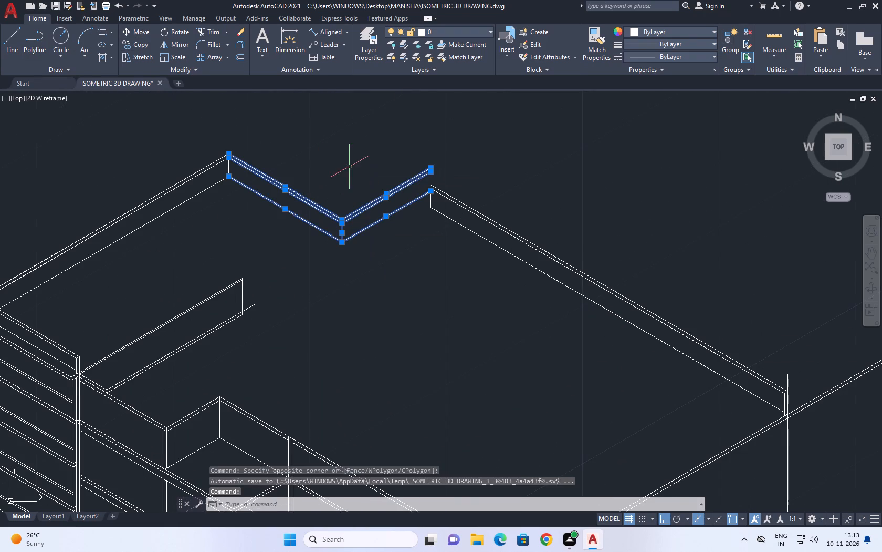
middle_drag(351, 166, 353, 181)
click(136, 29)
scroll(421, 168, up, 2)
click(444, 205)
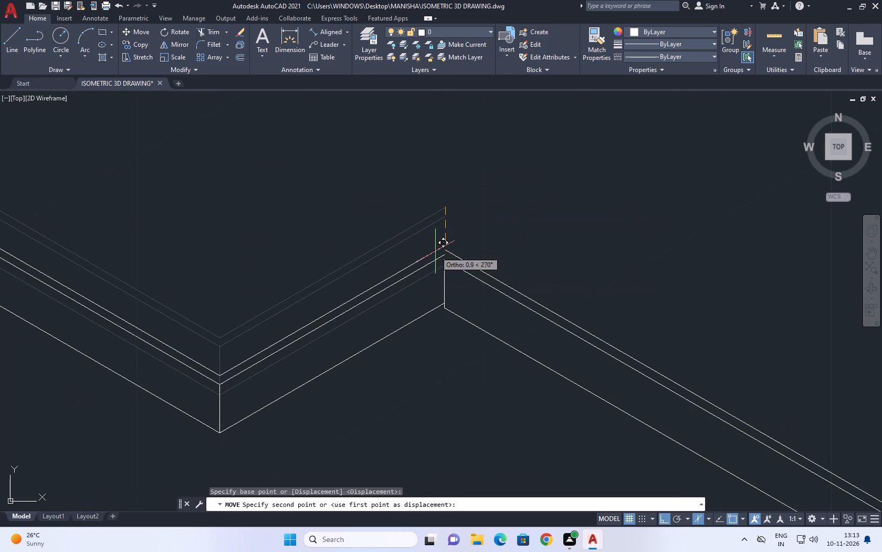
click(444, 254)
Examine how the top lines, vertical line and base lines meet at the parapet corner beside the roof notch.
scroll(487, 258, down, 3)
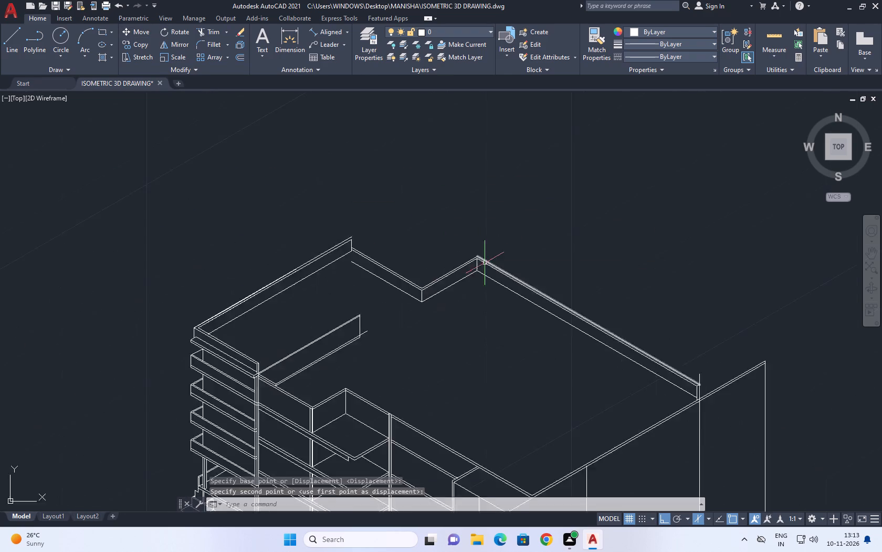
scroll(472, 266, up, 6)
scroll(502, 156, up, 3)
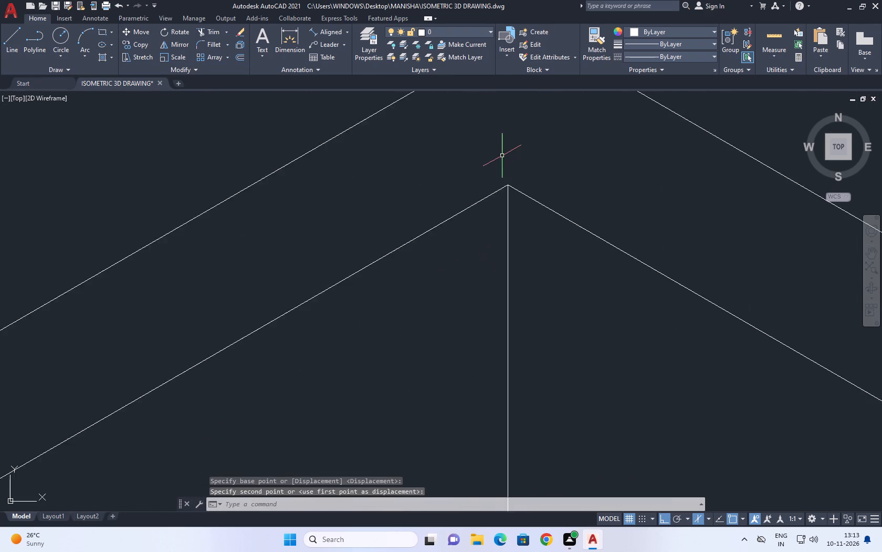
scroll(502, 156, up, 2)
scroll(532, 245, up, 4)
scroll(495, 238, down, 9)
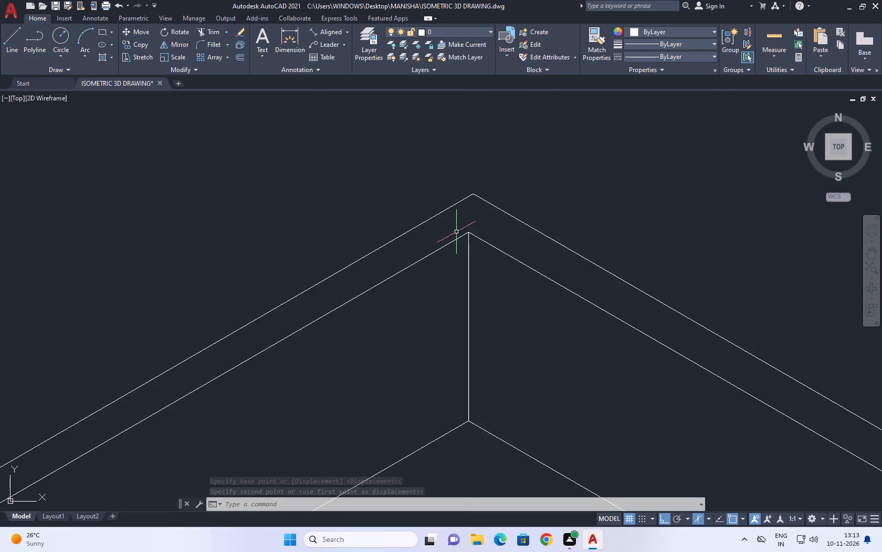
scroll(456, 232, down, 3)
scroll(467, 281, up, 5)
scroll(375, 250, up, 4)
scroll(358, 236, down, 3)
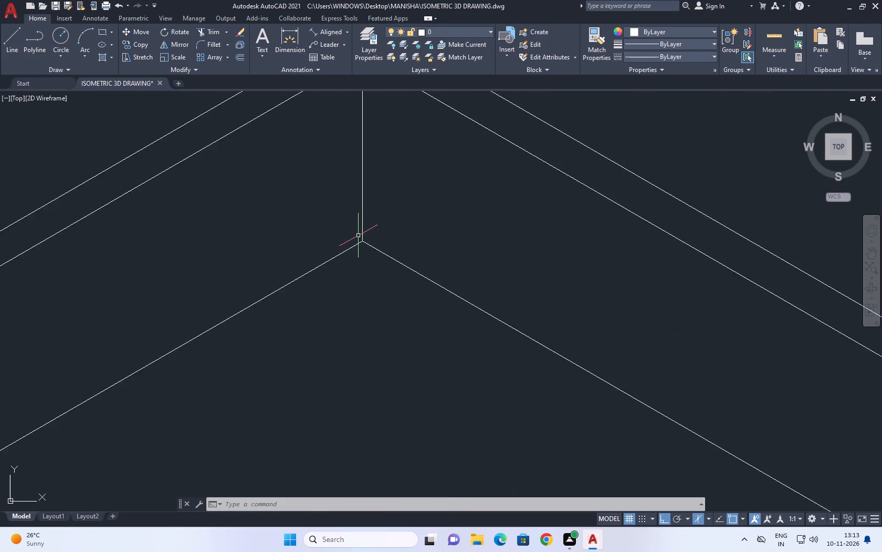
scroll(358, 236, down, 10)
Trim the vertical line's overhang above the parapet's top corner at its far end.
scroll(523, 318, up, 2)
scroll(447, 281, up, 2)
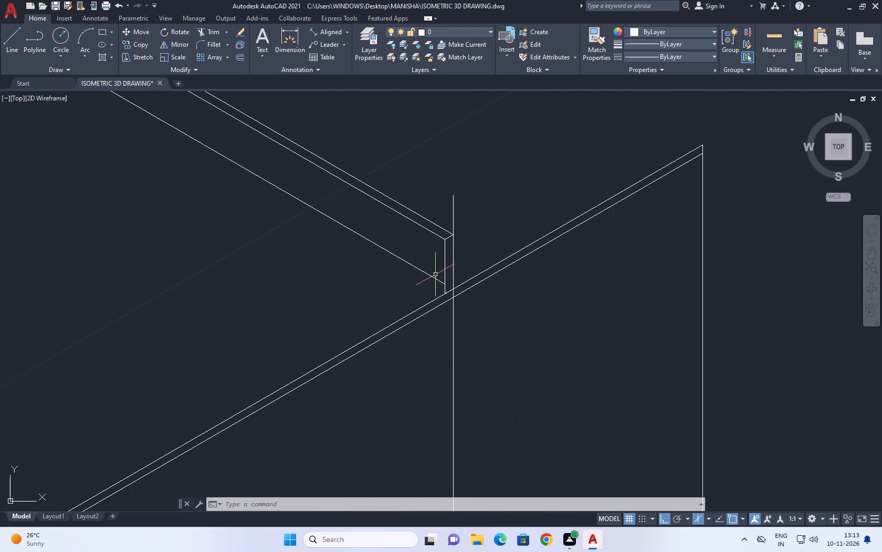
scroll(484, 235, up, 1)
middle_drag(484, 235, 469, 245)
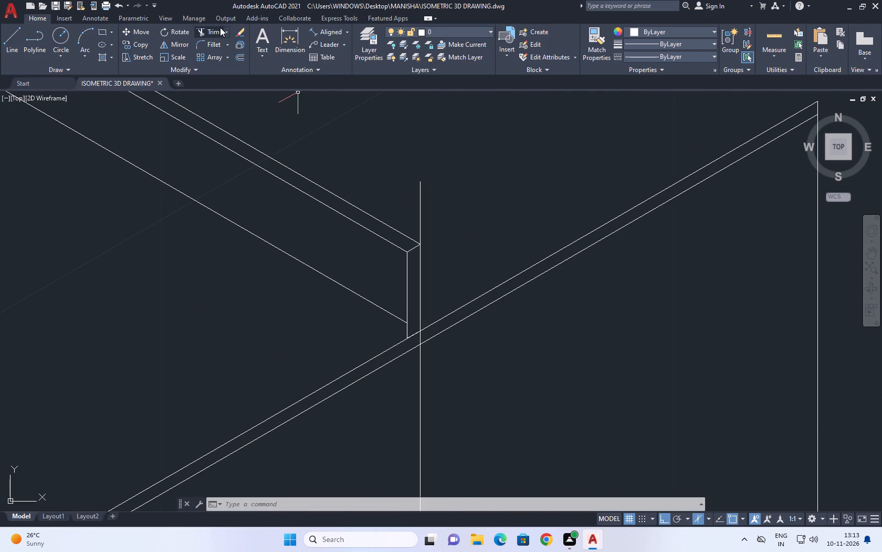
click(215, 31)
click(424, 209)
click(413, 199)
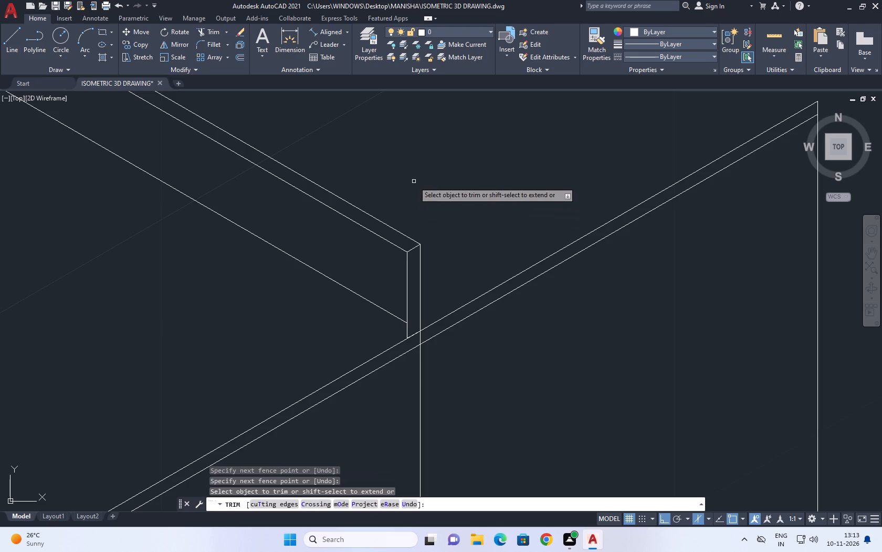
right_click(410, 168)
click(446, 189)
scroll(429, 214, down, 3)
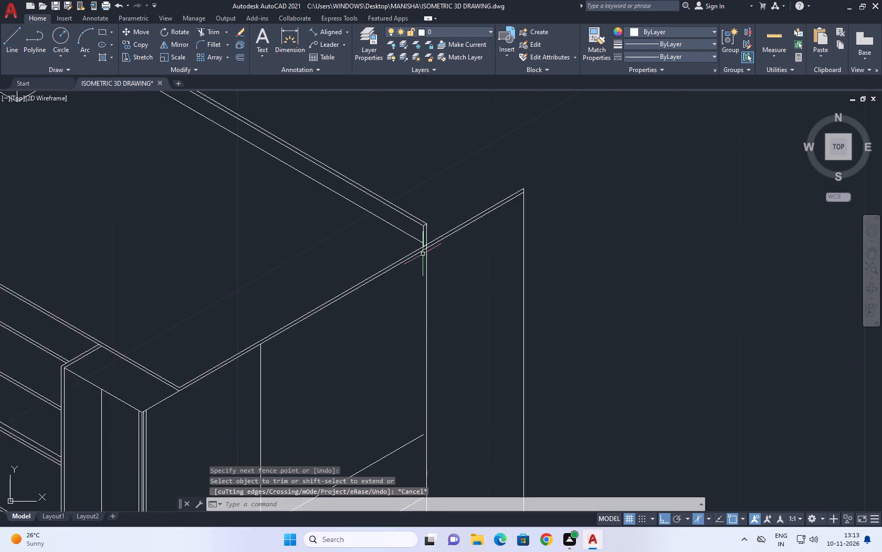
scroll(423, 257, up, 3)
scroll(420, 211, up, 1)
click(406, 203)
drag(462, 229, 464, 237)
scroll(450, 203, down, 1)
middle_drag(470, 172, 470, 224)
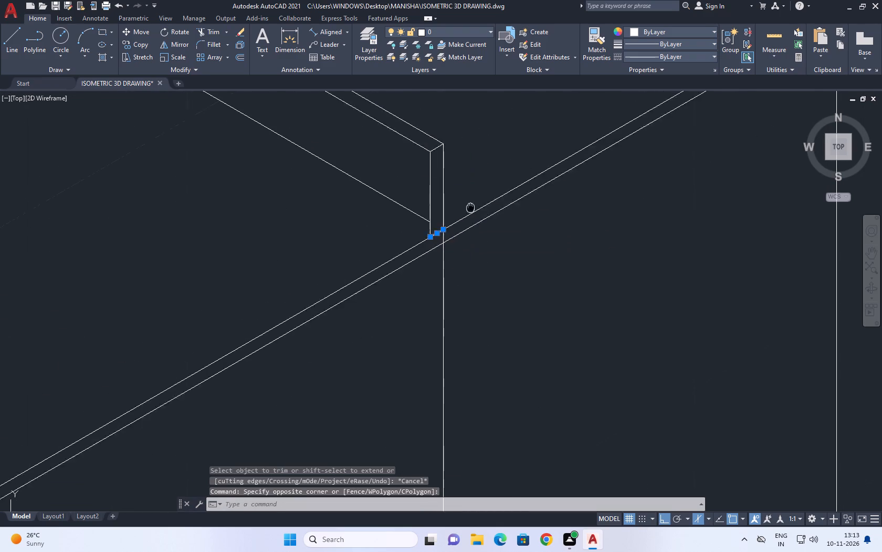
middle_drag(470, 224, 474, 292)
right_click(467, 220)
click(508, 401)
Move the long parapet run's base line straight down to the lower end of the inner vertical line at the far end.
scroll(509, 323, down, 3)
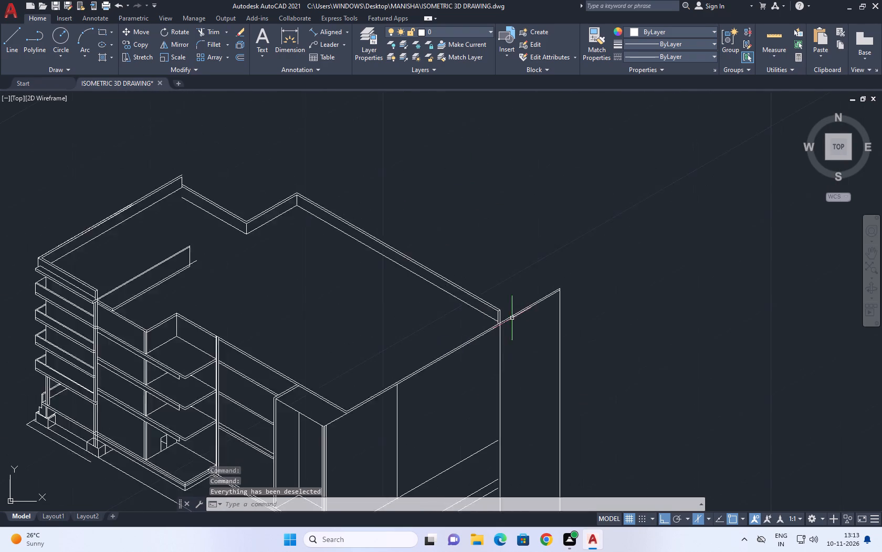
scroll(513, 315, down, 2)
scroll(417, 266, up, 2)
click(412, 267)
click(398, 280)
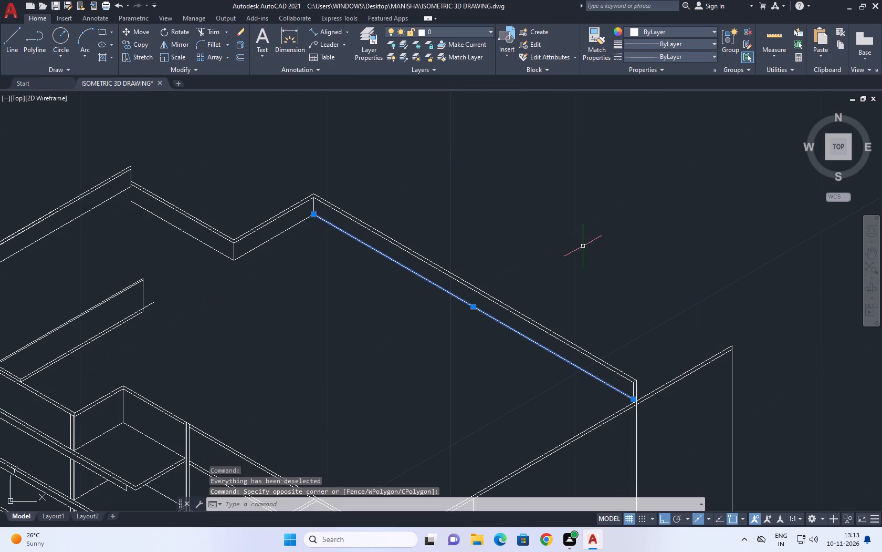
middle_drag(582, 246, 549, 250)
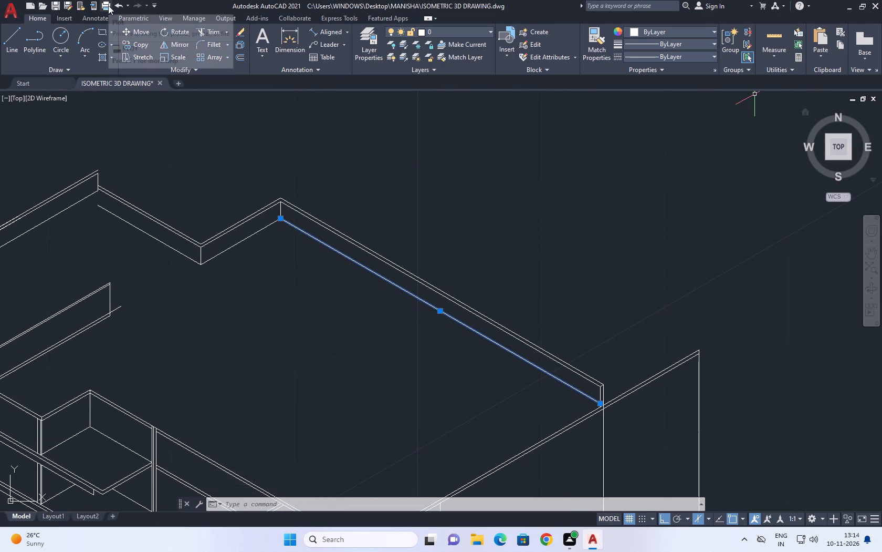
click(137, 29)
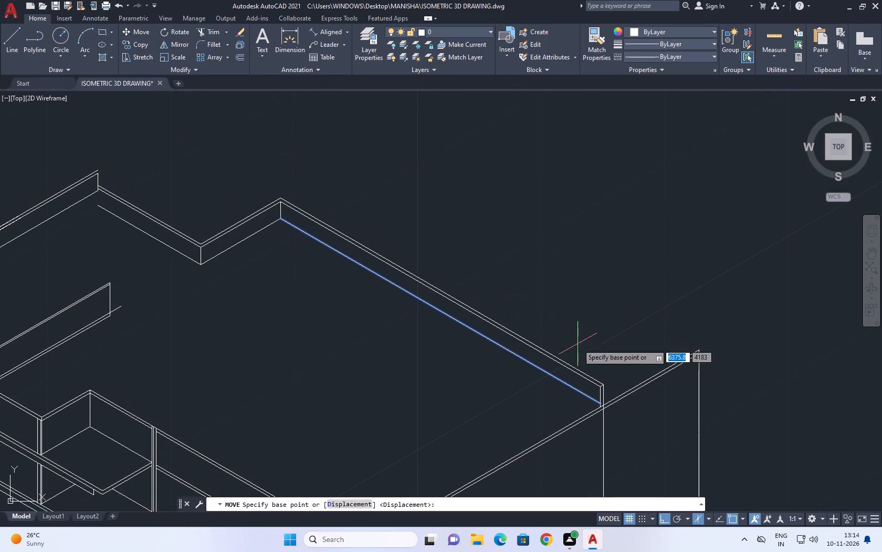
scroll(601, 412, up, 5)
click(589, 364)
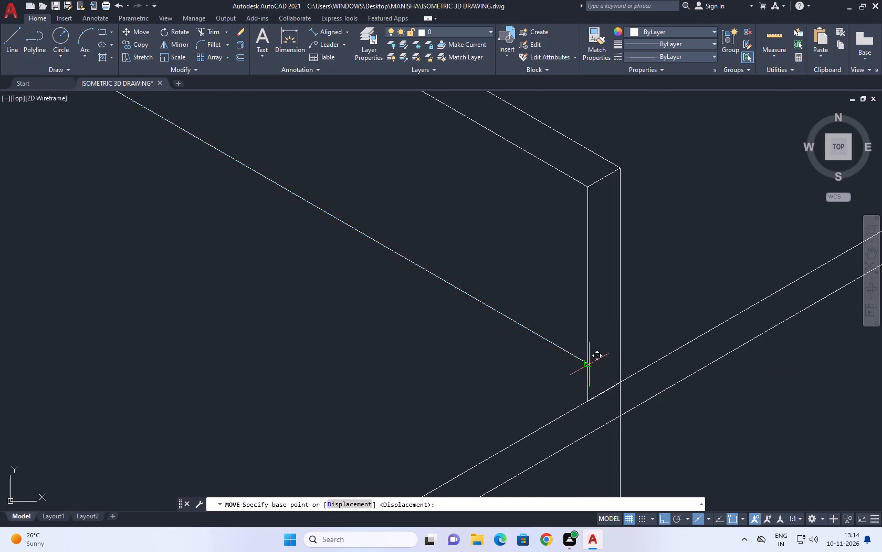
click(590, 400)
Move the adjoining notch run's base line straight down to meet the long run's lowered base line at the corner.
scroll(533, 330, down, 5)
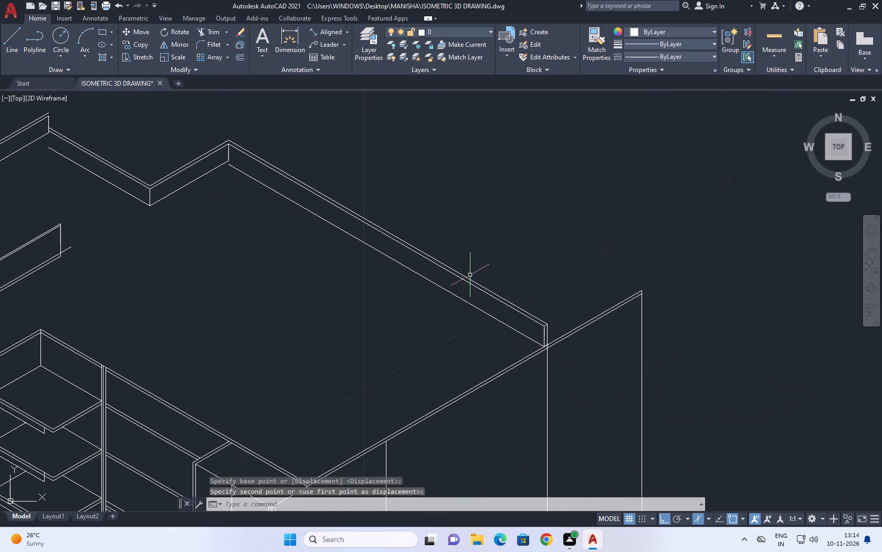
middle_drag(203, 141, 218, 163)
scroll(230, 182, up, 3)
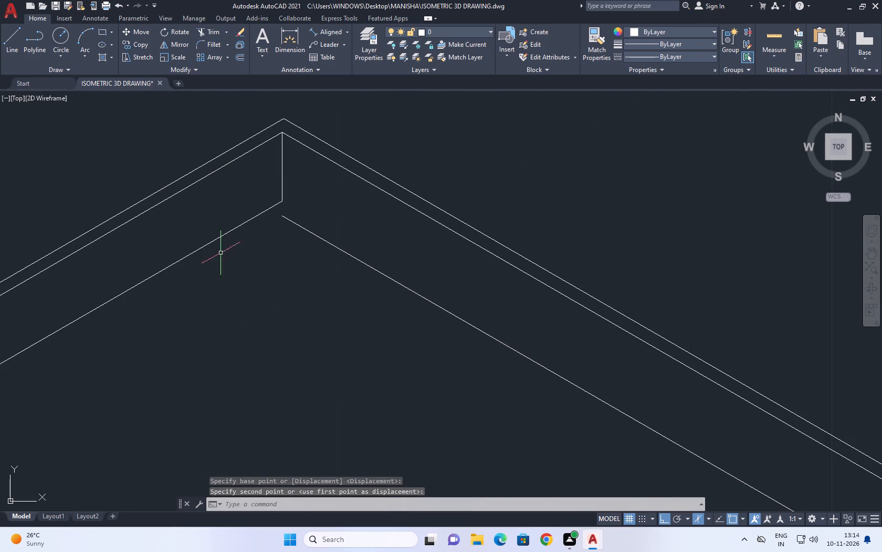
click(220, 254)
click(205, 223)
click(139, 32)
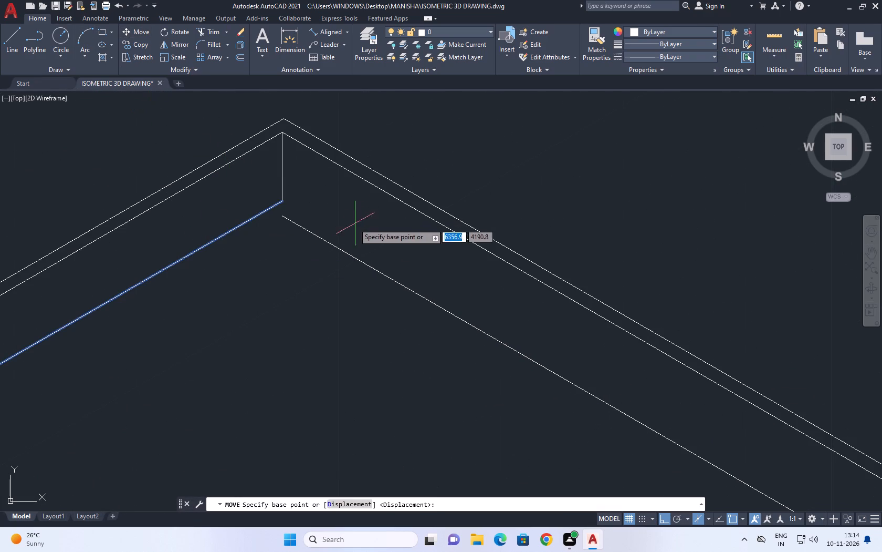
click(280, 205)
click(279, 219)
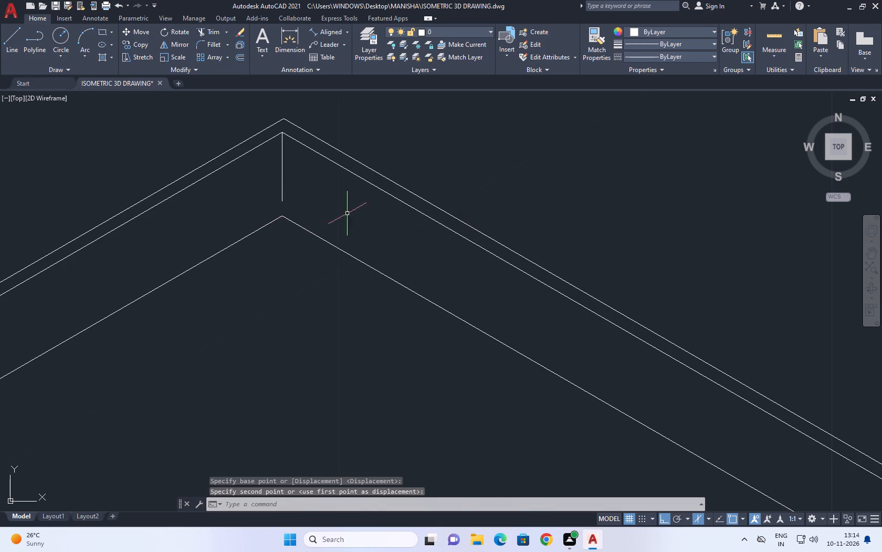
Move the other notch run's base line straight down to meet the adjoining lowered base line at the notch's inner corner.
scroll(363, 231, down, 4)
scroll(314, 253, up, 4)
click(264, 272)
click(234, 316)
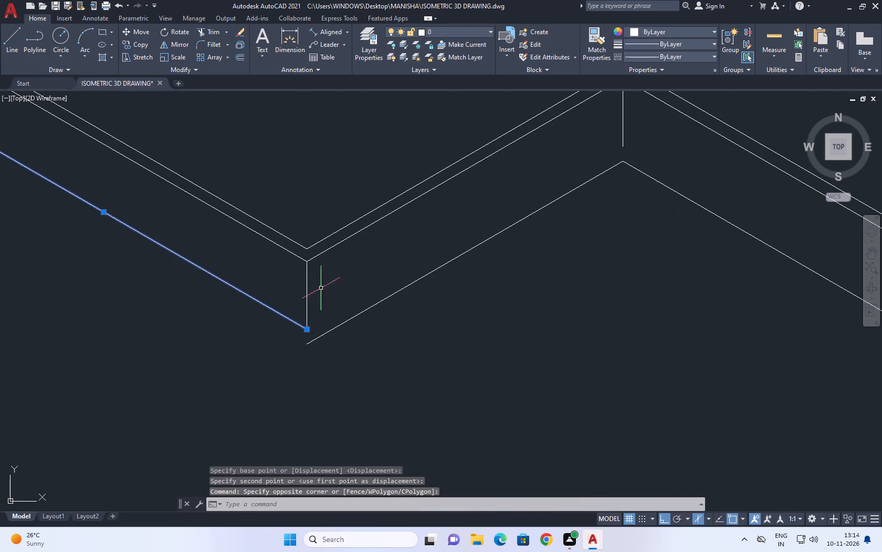
middle_drag(381, 270, 455, 201)
click(139, 33)
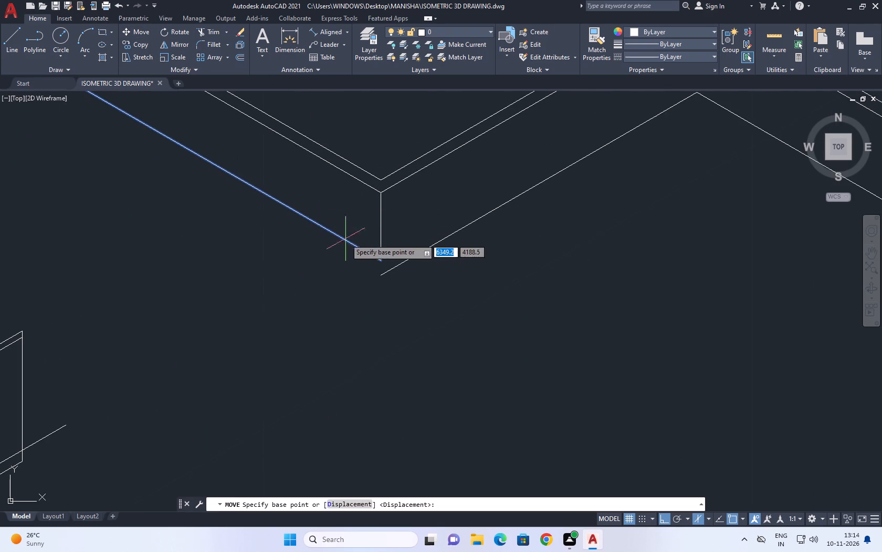
click(384, 259)
click(381, 278)
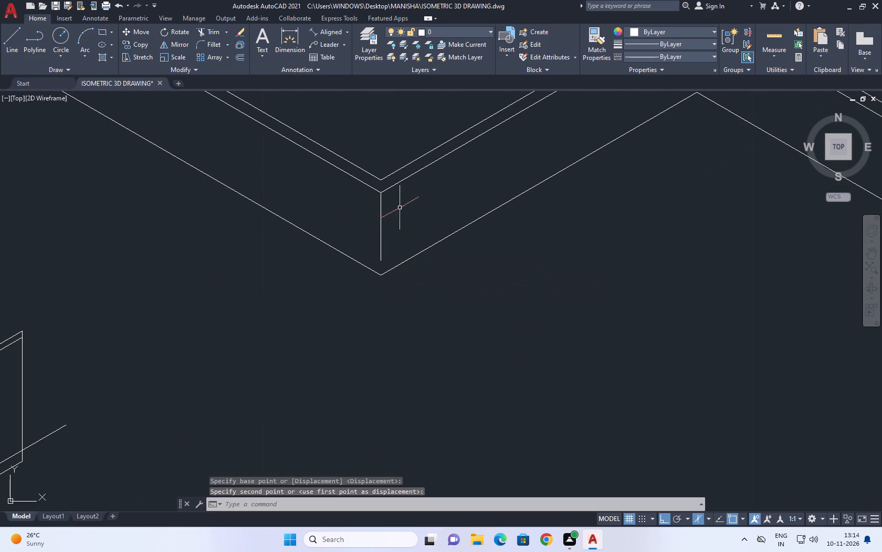
Extend the vertical line at the notch's inner corner down to the lowered base lines.
scroll(326, 179, down, 3)
scroll(318, 245, up, 1)
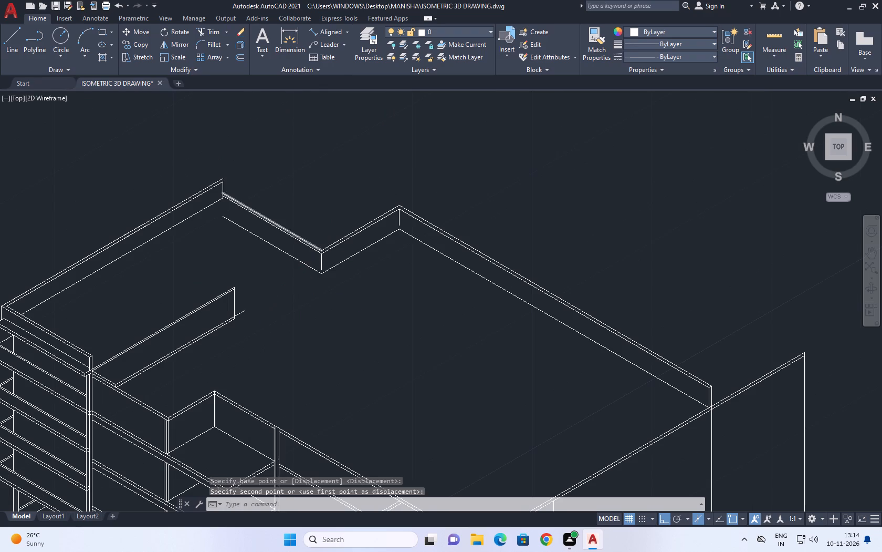
scroll(317, 244, up, 1)
scroll(343, 313, up, 3)
middle_drag(296, 297, 342, 276)
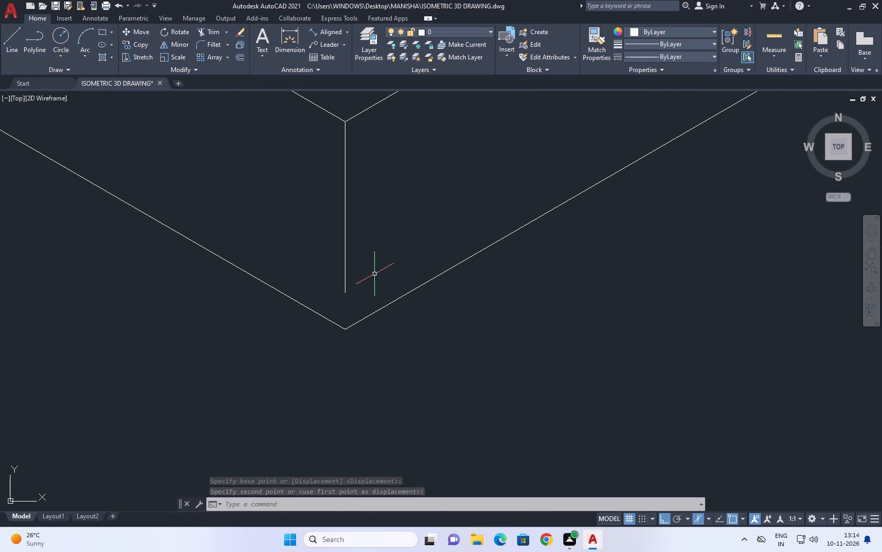
text(EX)
key(space)
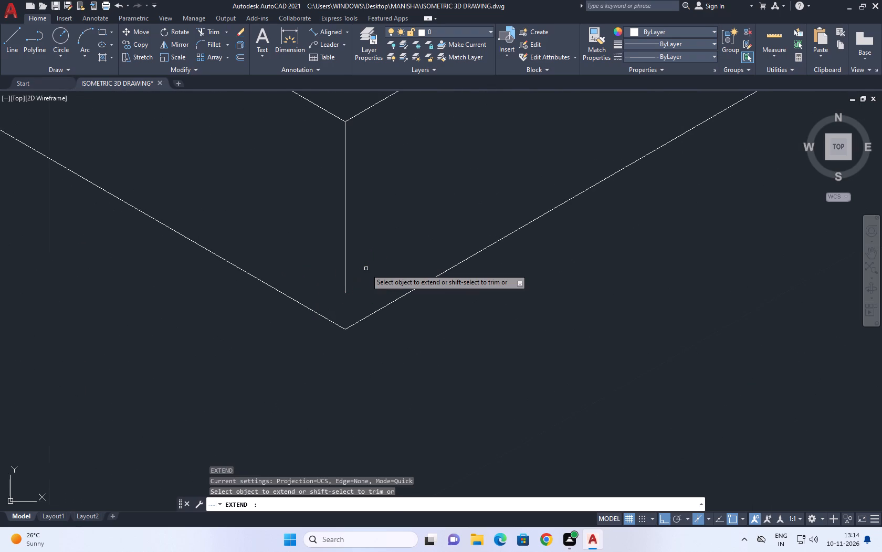
click(354, 240)
drag(338, 245, 333, 245)
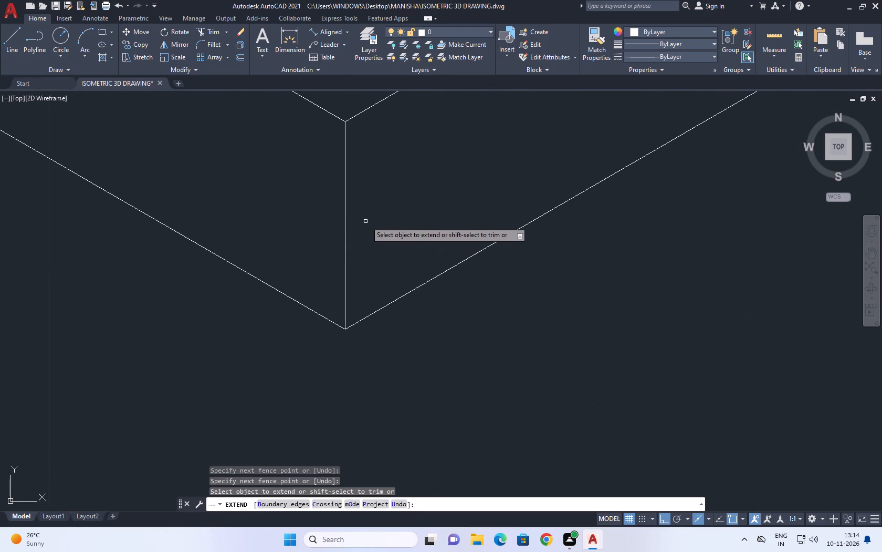
Extend the vertical line at the corner between the notch and the long run down to the lowered base lines.
scroll(370, 224, down, 3)
middle_drag(396, 234, 373, 238)
click(534, 125)
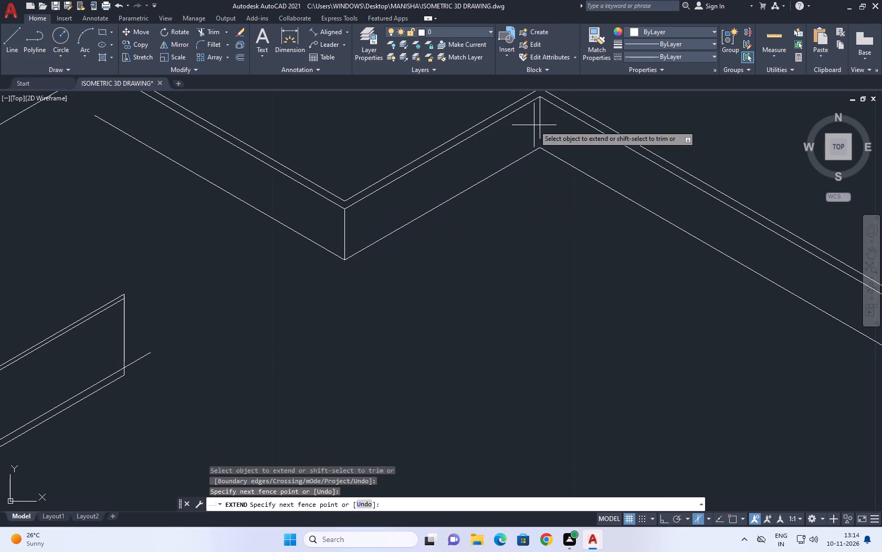
click(539, 125)
click(543, 125)
drag(527, 128, 509, 128)
scroll(381, 210, down, 4)
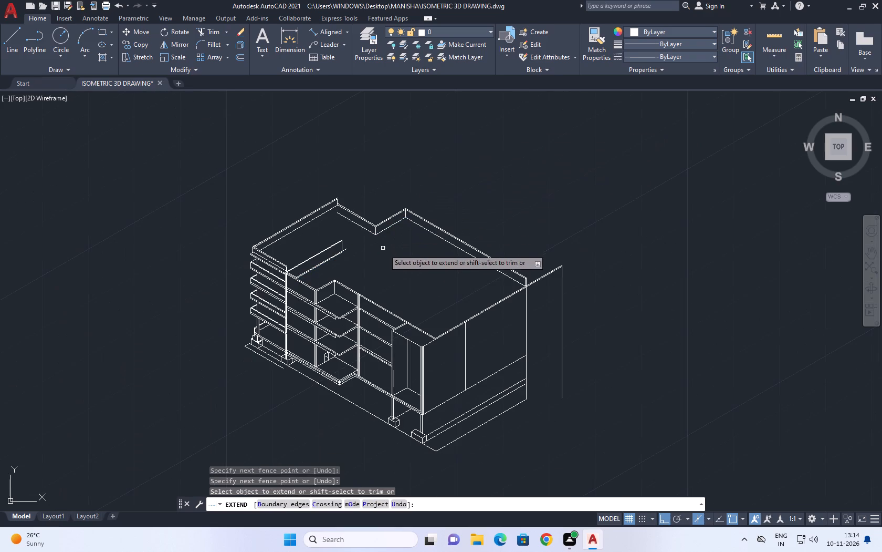
scroll(341, 212, up, 4)
right_click(407, 147)
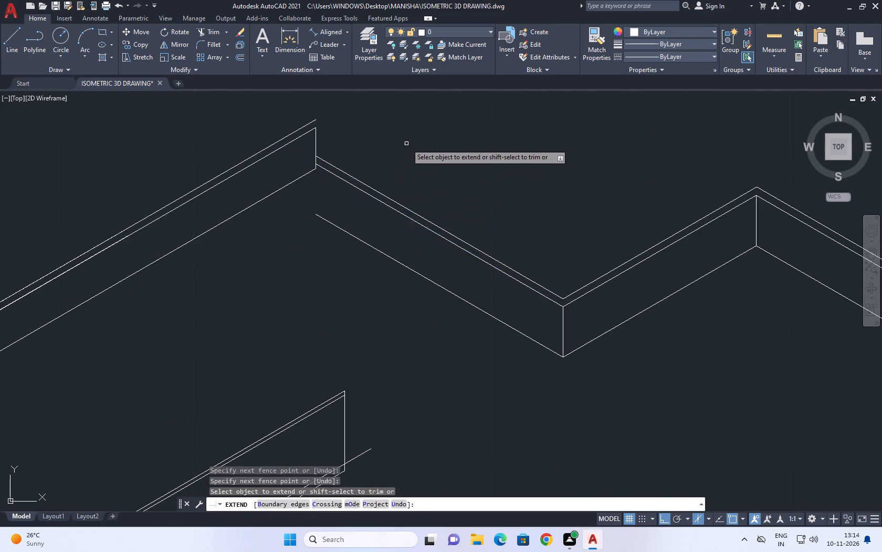
click(425, 159)
scroll(332, 156, down, 2)
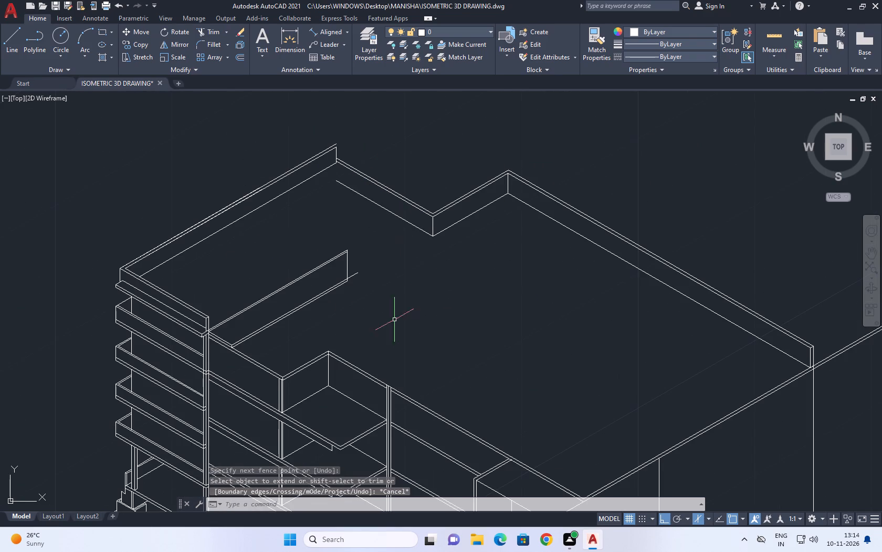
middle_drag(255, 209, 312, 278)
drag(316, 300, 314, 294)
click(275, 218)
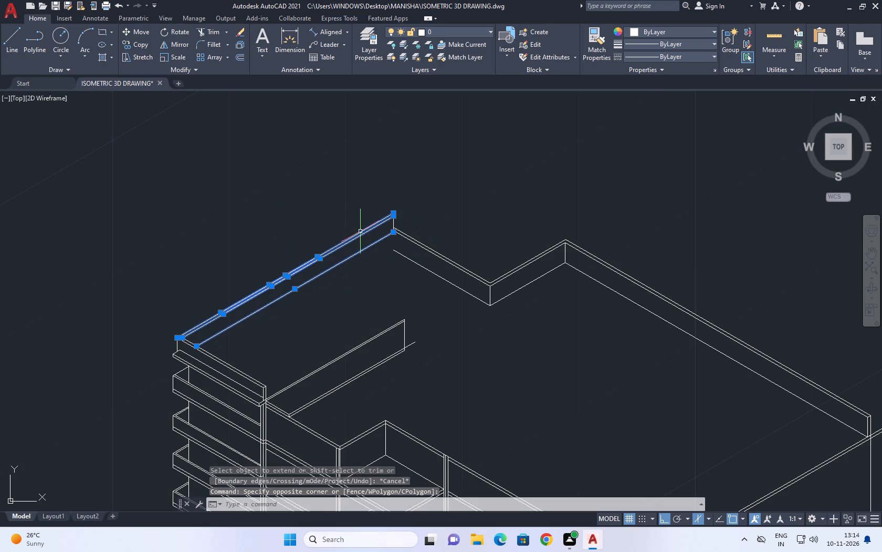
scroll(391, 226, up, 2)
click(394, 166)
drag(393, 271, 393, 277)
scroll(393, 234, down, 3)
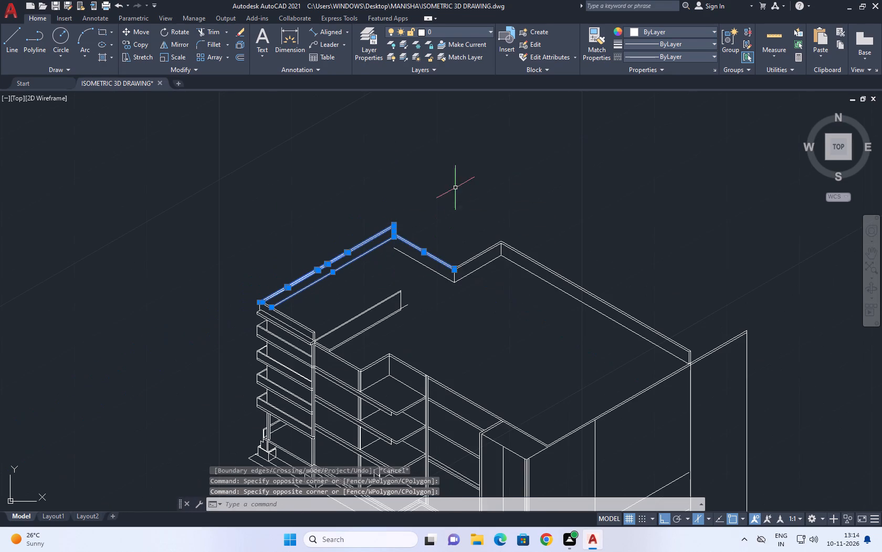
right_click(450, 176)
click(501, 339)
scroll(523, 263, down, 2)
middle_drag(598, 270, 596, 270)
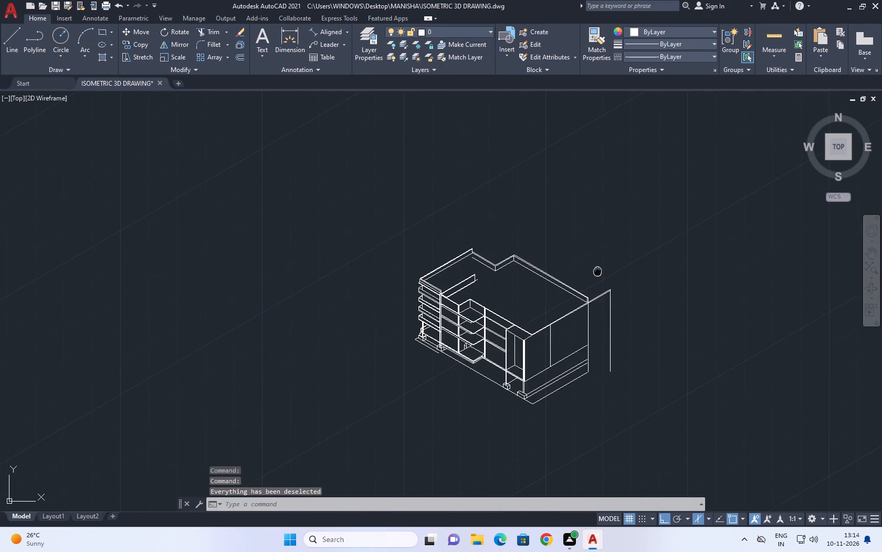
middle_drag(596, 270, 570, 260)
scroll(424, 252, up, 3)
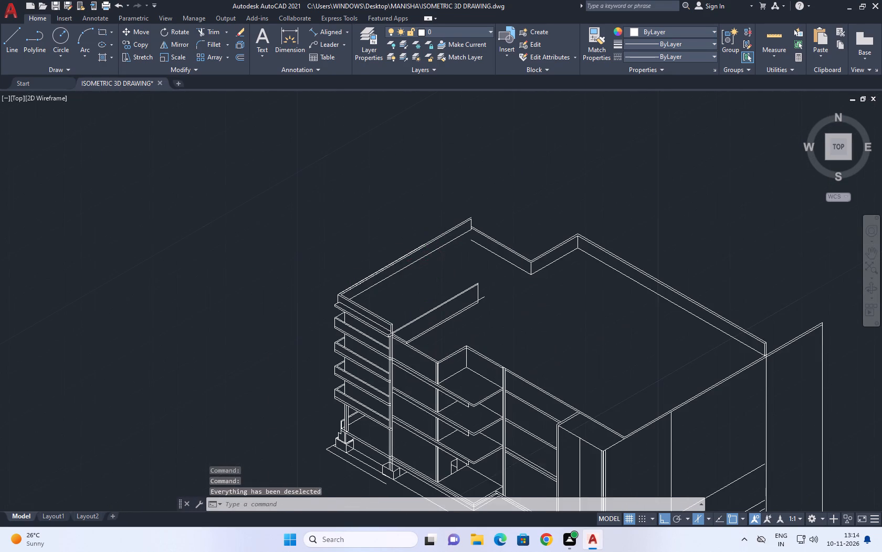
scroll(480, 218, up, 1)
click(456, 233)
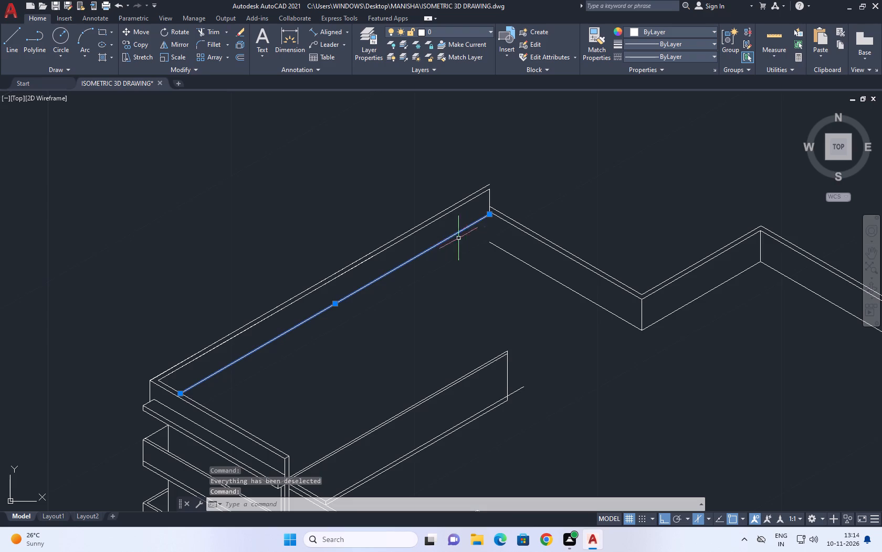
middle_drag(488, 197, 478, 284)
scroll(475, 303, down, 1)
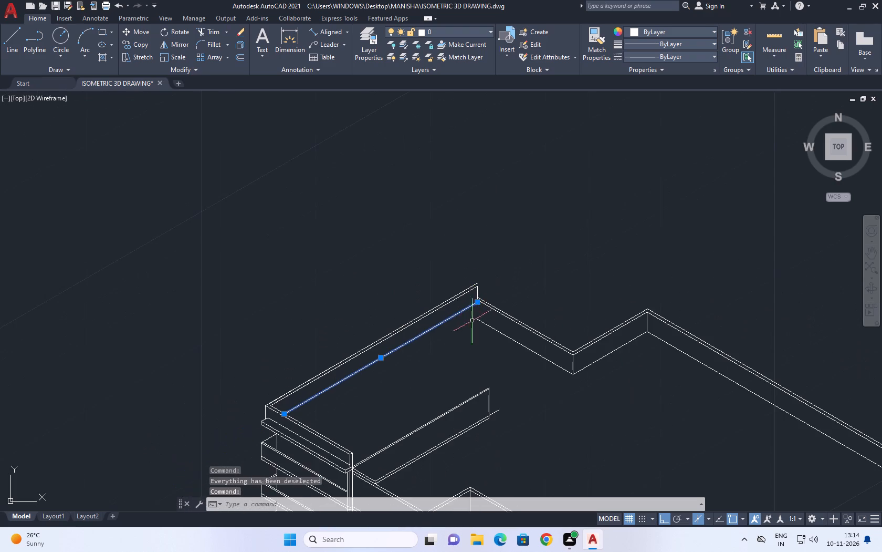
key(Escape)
Extend the notch run's two top edges and base line back to the balcony-side parapet run's top edges.
scroll(443, 323, up, 2)
middle_drag(447, 323, 440, 298)
scroll(432, 297, down, 2)
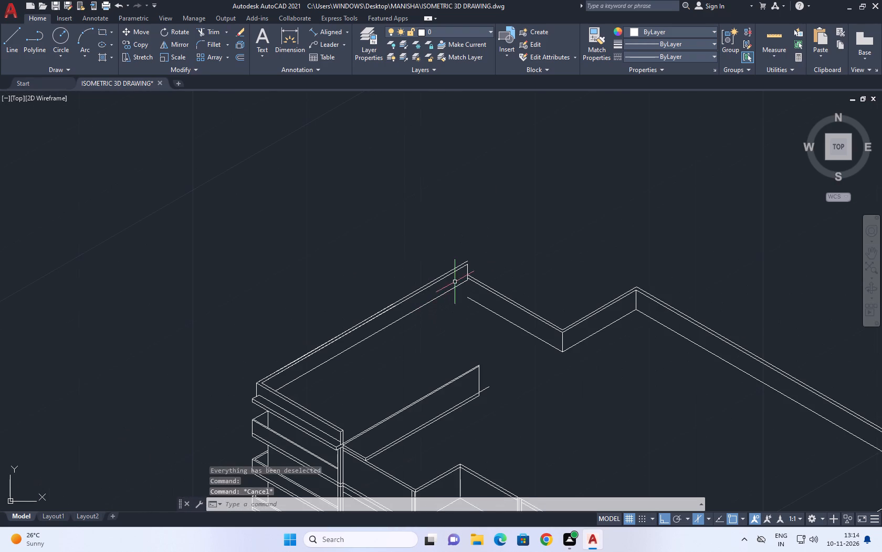
scroll(379, 328, up, 1)
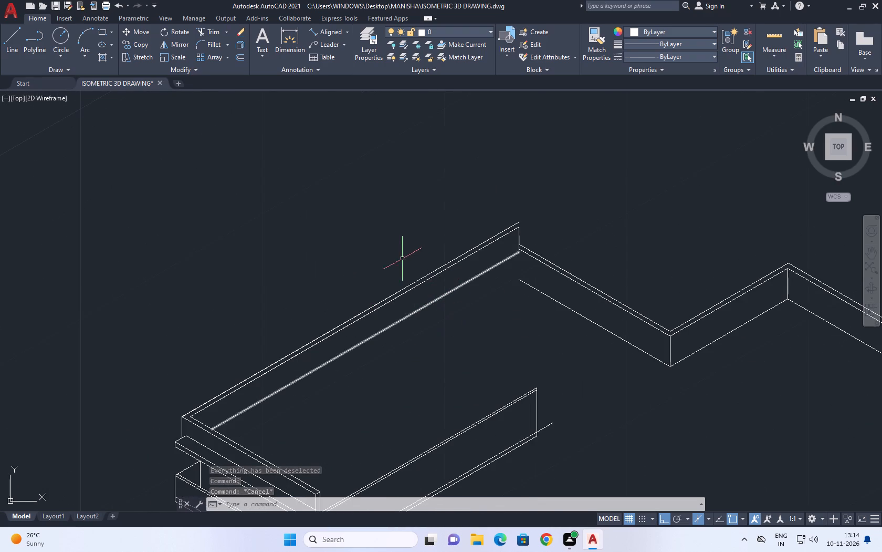
scroll(402, 258, down, 2)
scroll(415, 264, up, 3)
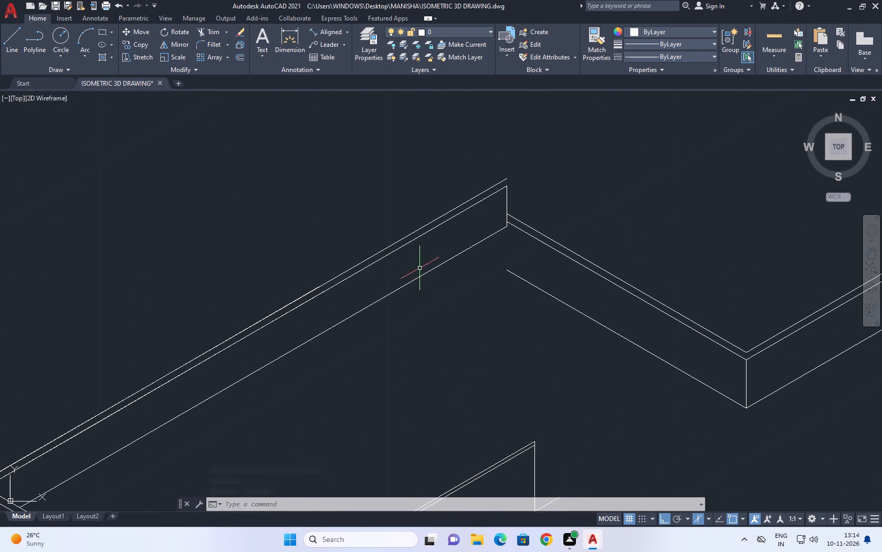
scroll(417, 271, down, 1)
key(e)
key(x)
key(space)
click(543, 241)
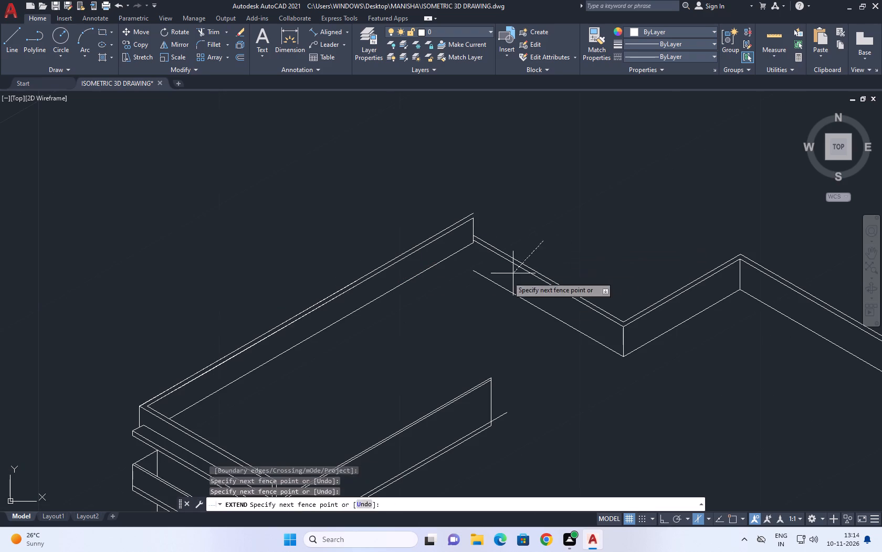
click(488, 306)
click(488, 297)
click(519, 241)
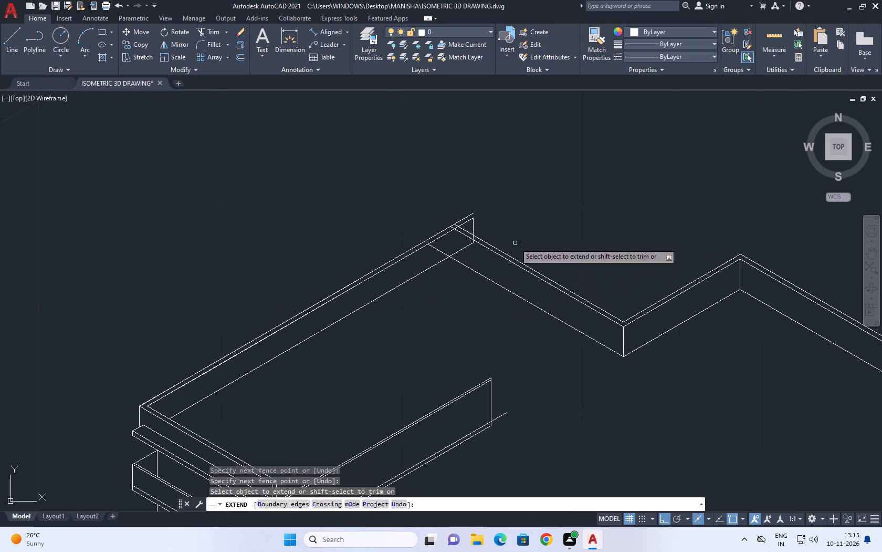
key(Escape)
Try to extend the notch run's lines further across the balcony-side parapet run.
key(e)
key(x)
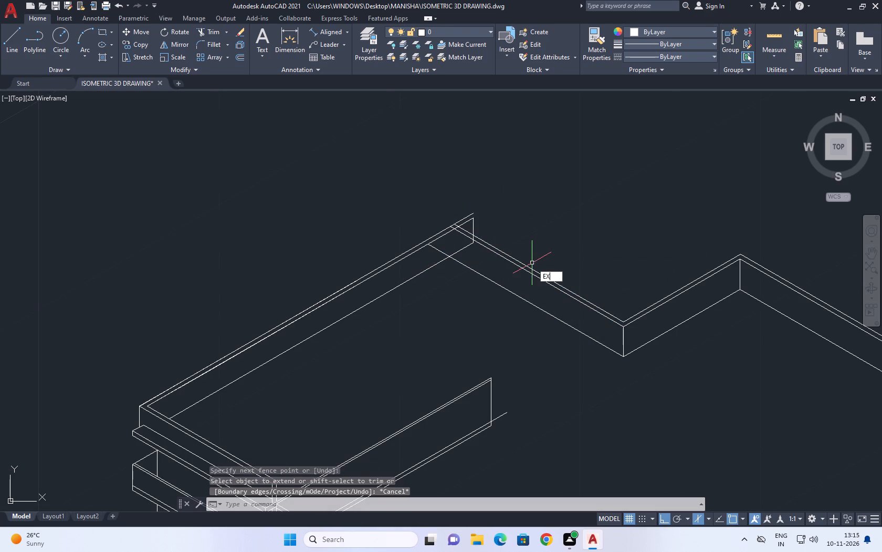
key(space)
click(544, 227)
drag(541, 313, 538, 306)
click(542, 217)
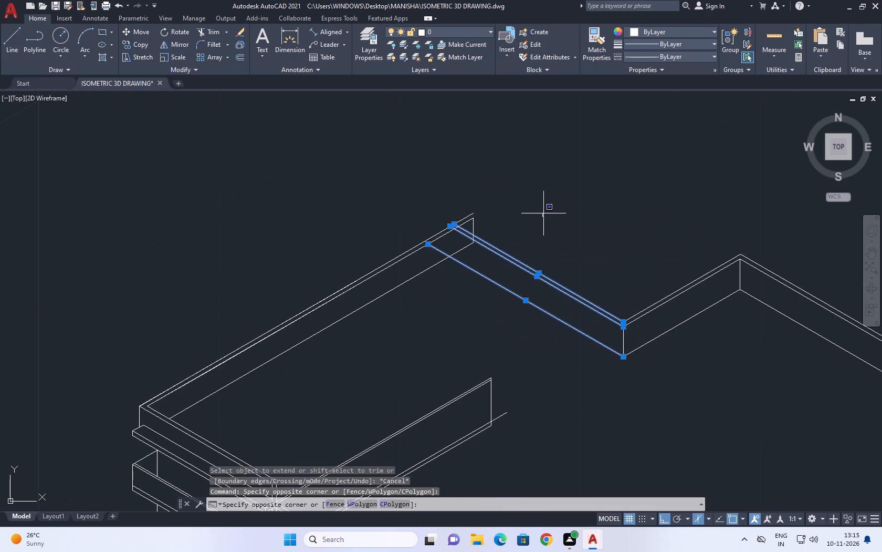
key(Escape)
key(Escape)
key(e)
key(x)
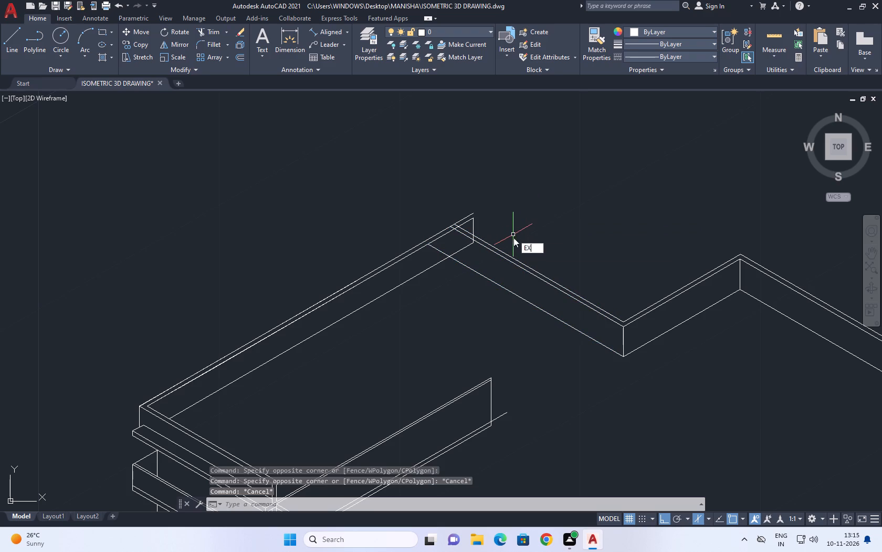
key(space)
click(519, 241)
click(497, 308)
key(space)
Trim the balcony-side run's lines that overshoot the notch run at their shared corner, and remove the leftover vertical line there.
middle_drag(490, 211, 468, 301)
text(TR)
key(space)
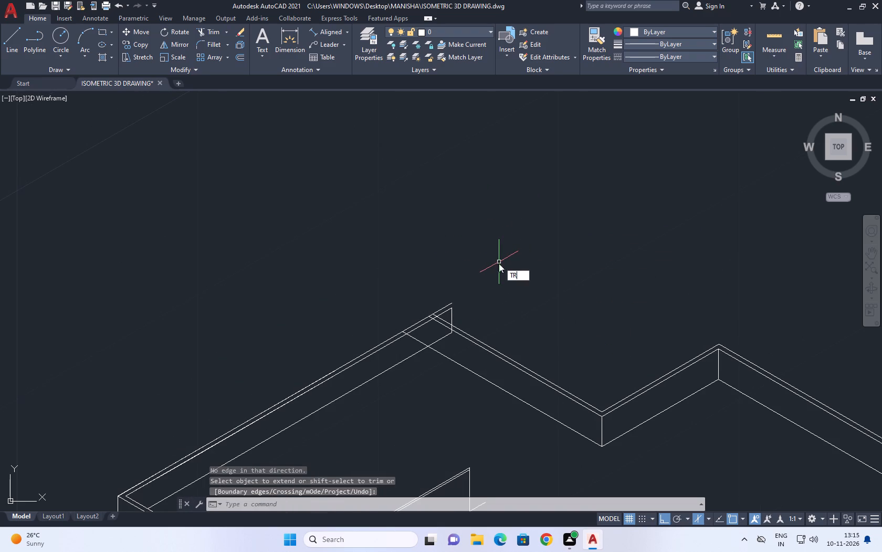
scroll(470, 296, up, 2)
click(453, 334)
click(389, 284)
scroll(406, 284, down, 2)
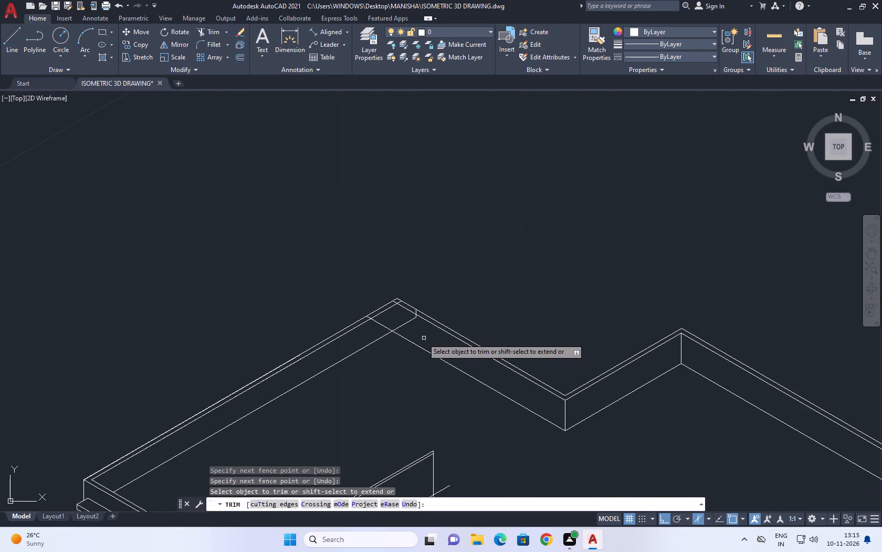
scroll(409, 330, up, 1)
click(398, 324)
scroll(418, 310, up, 2)
click(418, 297)
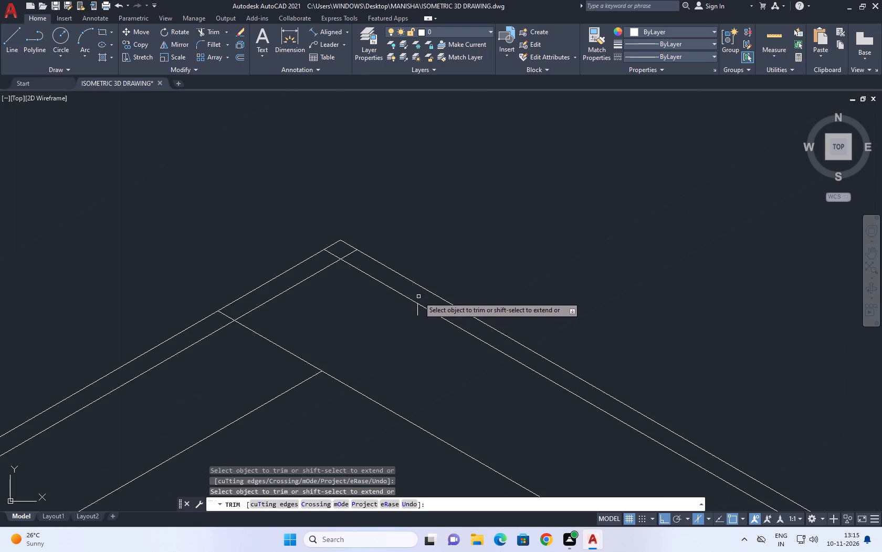
click(418, 313)
Trim the remaining crossing stubs so the inner top edges and base lines of the two parapet runs meet cleanly at the corner.
scroll(206, 341, up, 2)
click(234, 282)
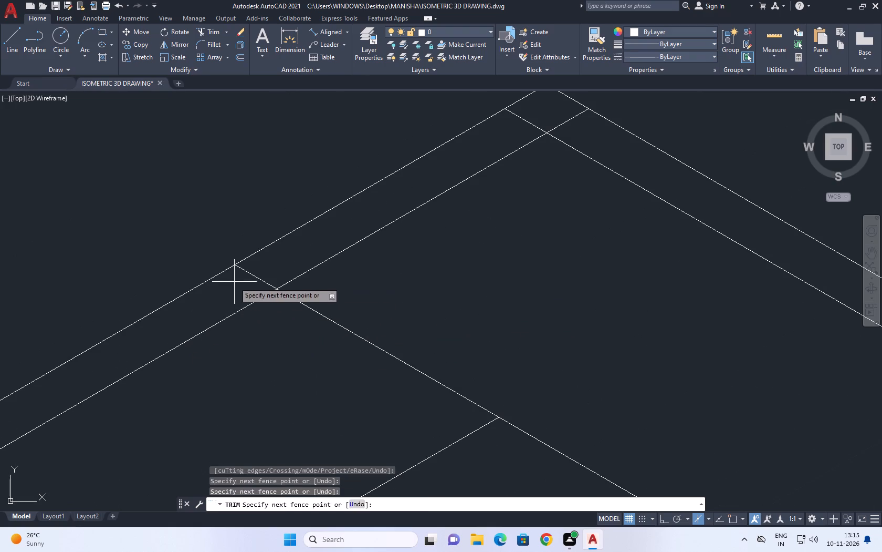
middle_drag(443, 189, 384, 291)
click(477, 216)
drag(486, 217, 495, 220)
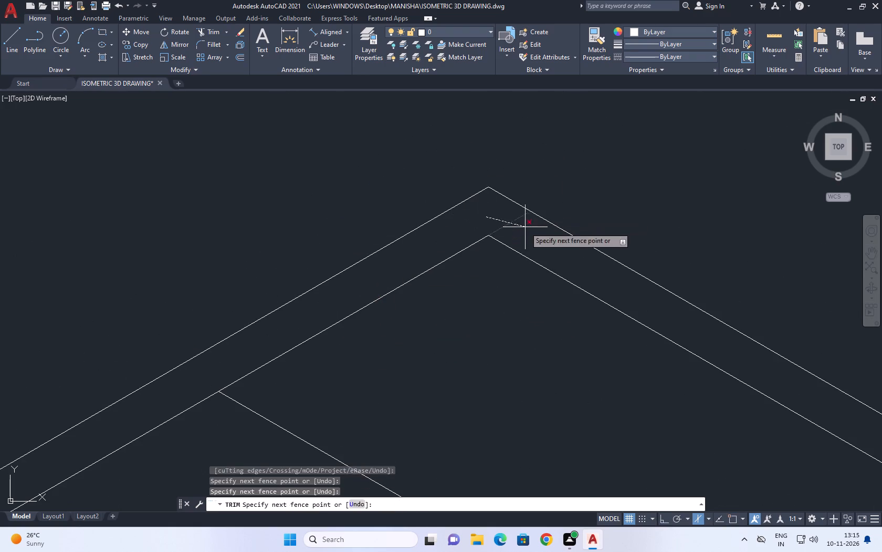
click(525, 227)
scroll(530, 224, down, 2)
click(449, 329)
click(455, 303)
scroll(503, 294, down, 8)
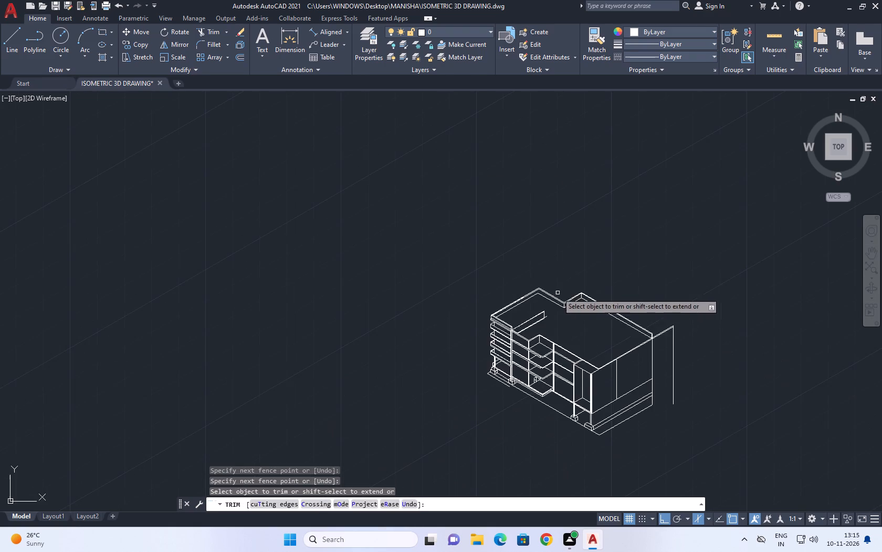
key(space)
Measure the vertical distance from the corner's inner top edge down to the notch run's base line with an aligned dimension.
scroll(531, 294, up, 4)
scroll(574, 282, up, 1)
middle_drag(574, 282, 543, 246)
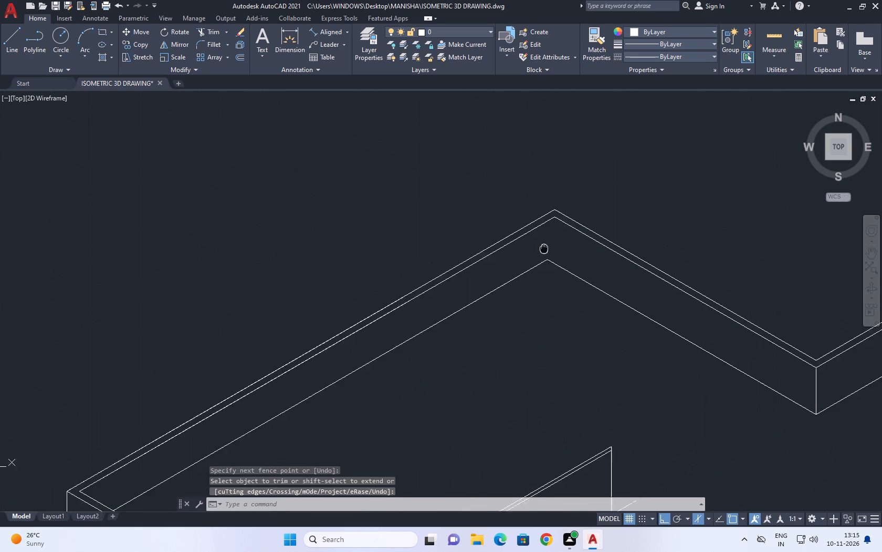
middle_drag(543, 246, 512, 224)
scroll(504, 223, down, 3)
middle_drag(584, 230, 564, 263)
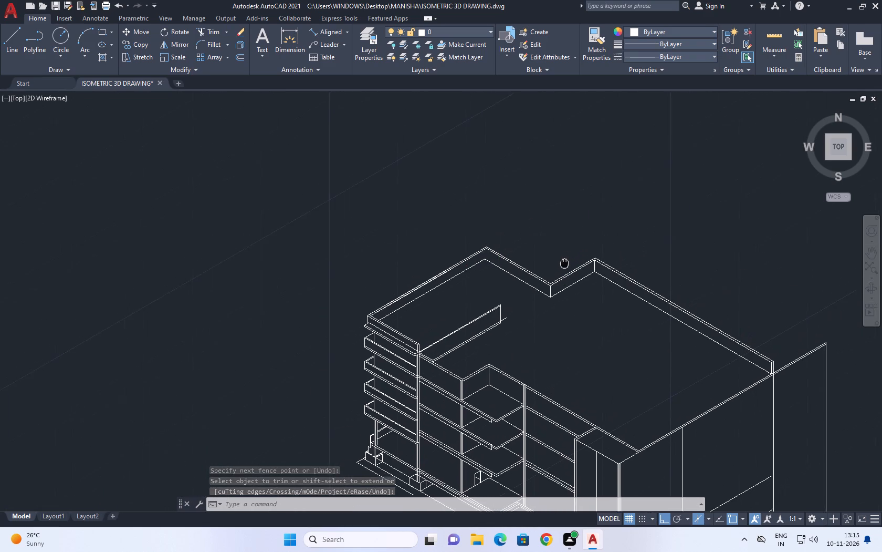
middle_drag(564, 263, 500, 261)
scroll(502, 262, up, 1)
scroll(363, 254, up, 2)
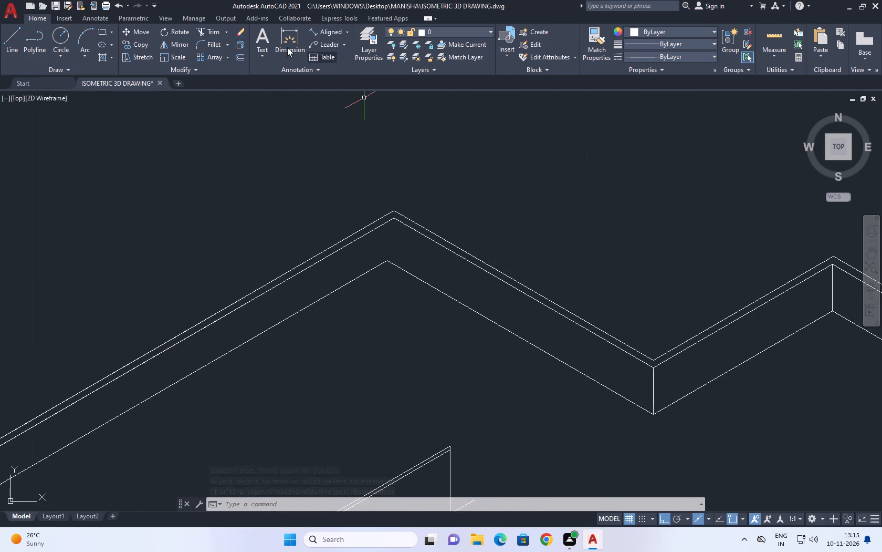
click(312, 30)
scroll(408, 238, up, 1)
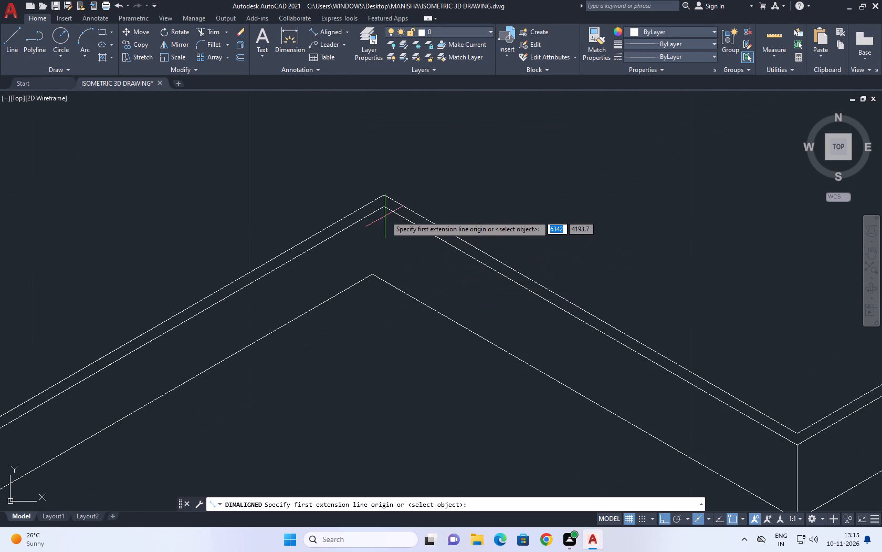
click(383, 209)
scroll(383, 275, up, 1)
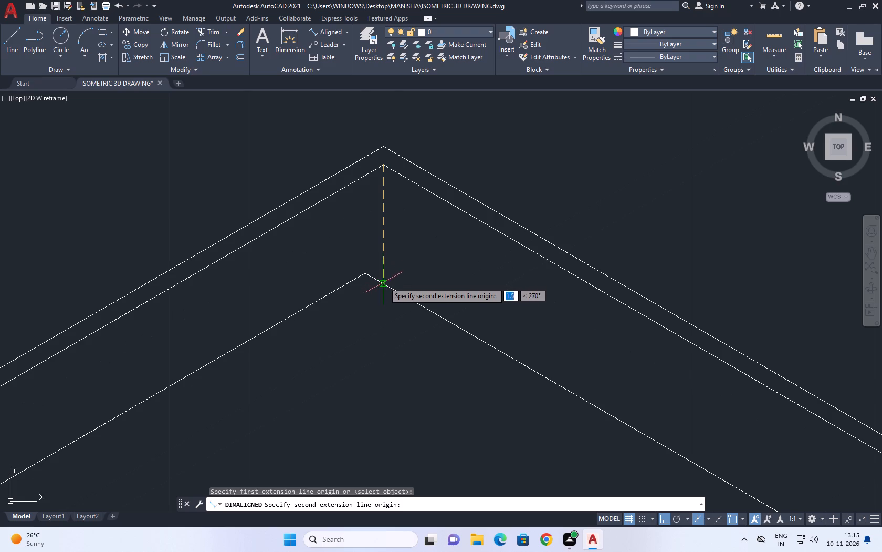
click(384, 283)
scroll(386, 265, down, 5)
key(space)
Delete the balcony-side parapet run's base line.
scroll(389, 270, up, 5)
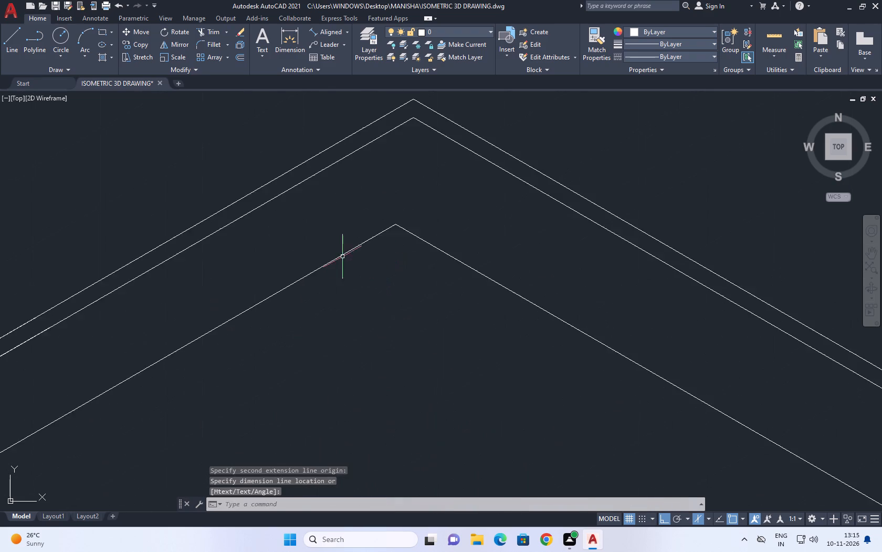
scroll(374, 232, up, 1)
click(379, 248)
click(349, 214)
scroll(428, 231, down, 2)
middle_drag(429, 212, 453, 275)
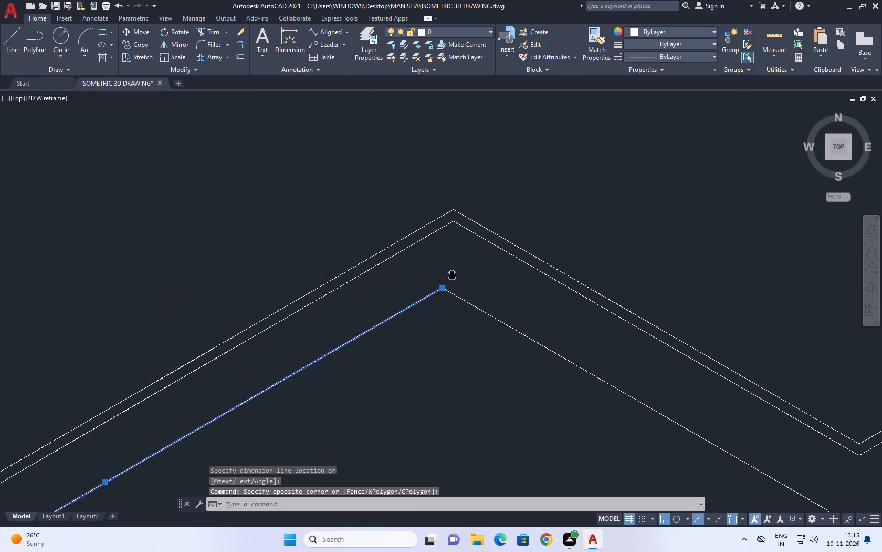
middle_drag(453, 275, 457, 280)
key(Delete)
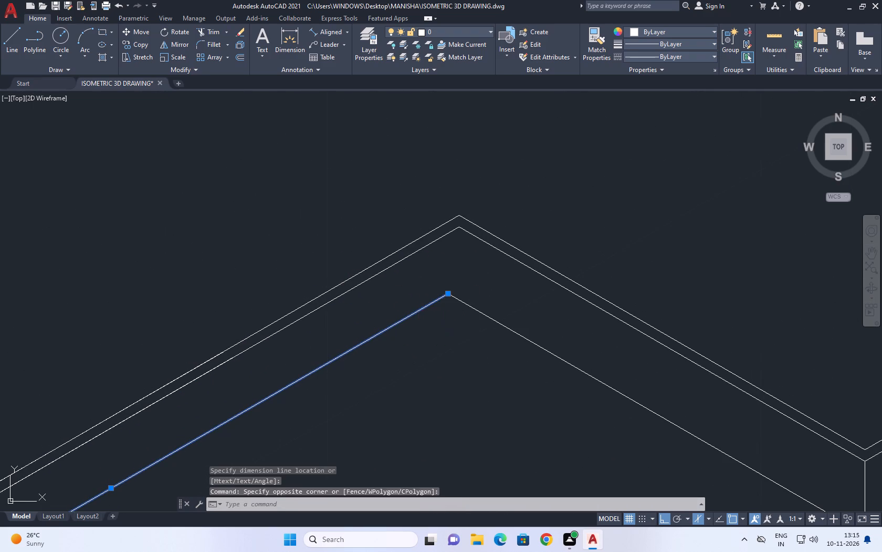
Copy the balcony-side run's inner top edge straight down by 1.2 as its new base line.
click(393, 265)
middle_drag(393, 287, 405, 259)
text(CO)
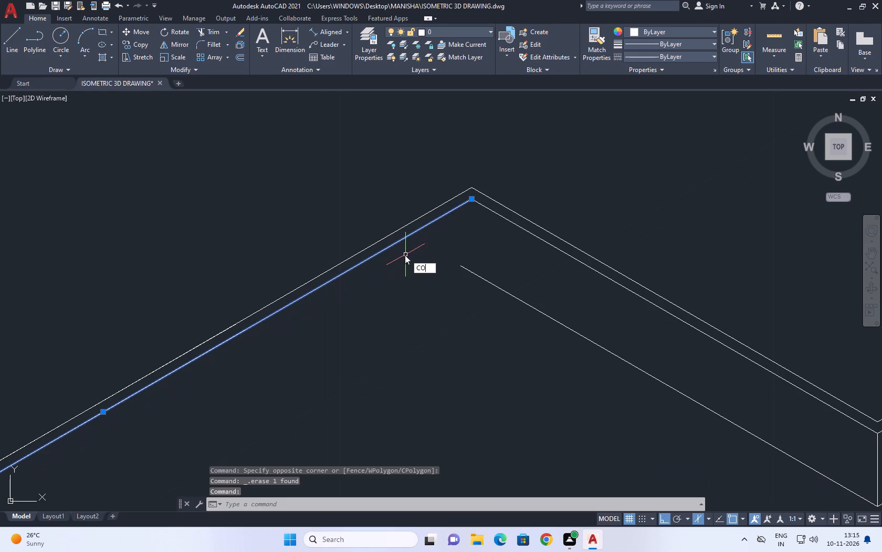
key(space)
click(400, 258)
key(0)
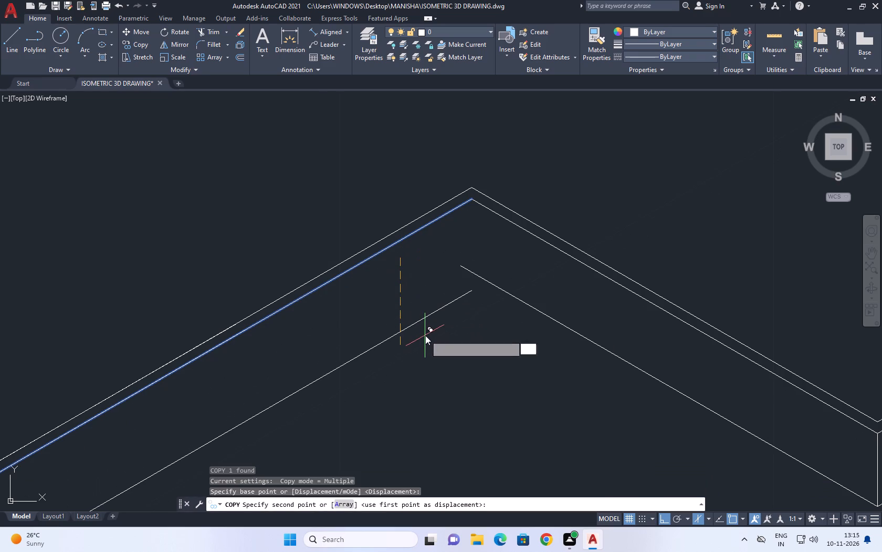
key(BackSpace)
key(1)
key(period)
key(2)
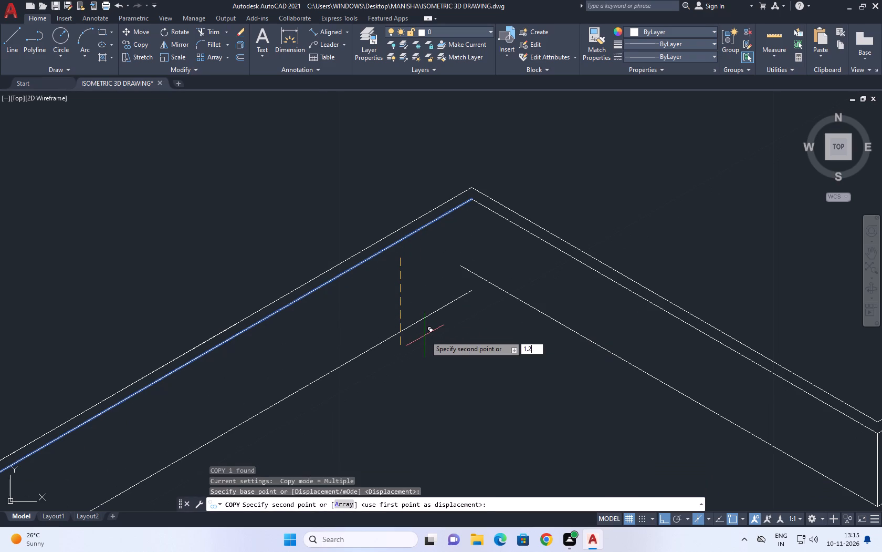
key(Return)
key(space)
Trim the new base line's overhang past the notch run's base line at the corner.
scroll(459, 283, up, 7)
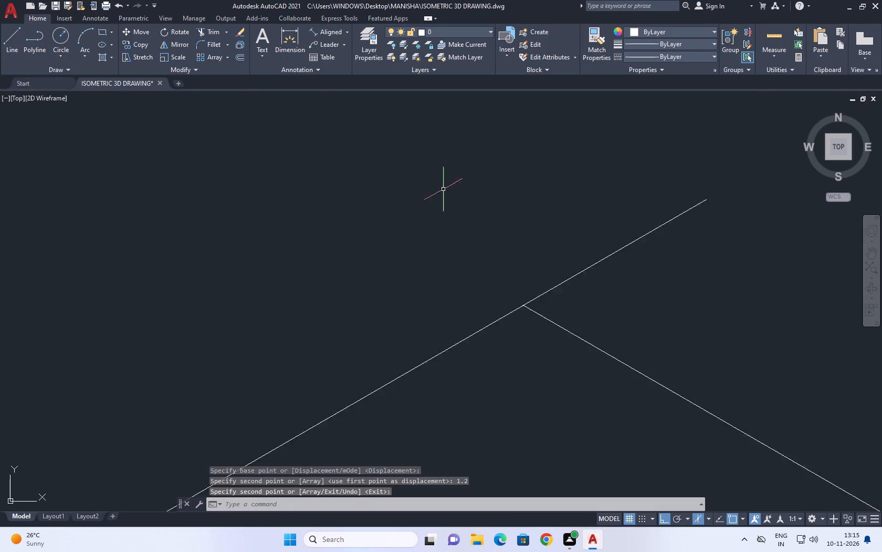
middle_drag(628, 292, 586, 283)
key(t)
key(r)
key(space)
drag(645, 337, 604, 318)
drag(553, 295, 547, 290)
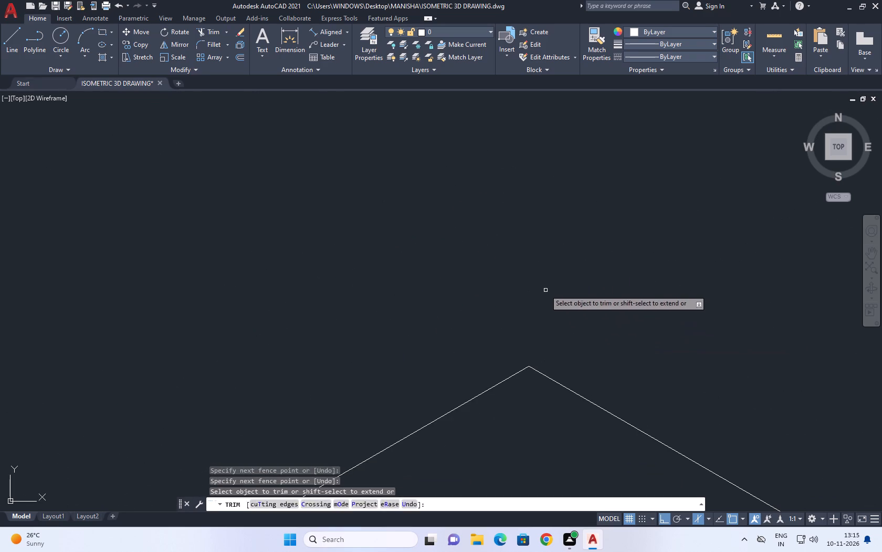
scroll(544, 287, down, 3)
drag(584, 280, 583, 275)
key(space)
Trim the balcony-side base line's overhang back to the inner top edge at the balcony-end parapet corner.
scroll(561, 262, down, 8)
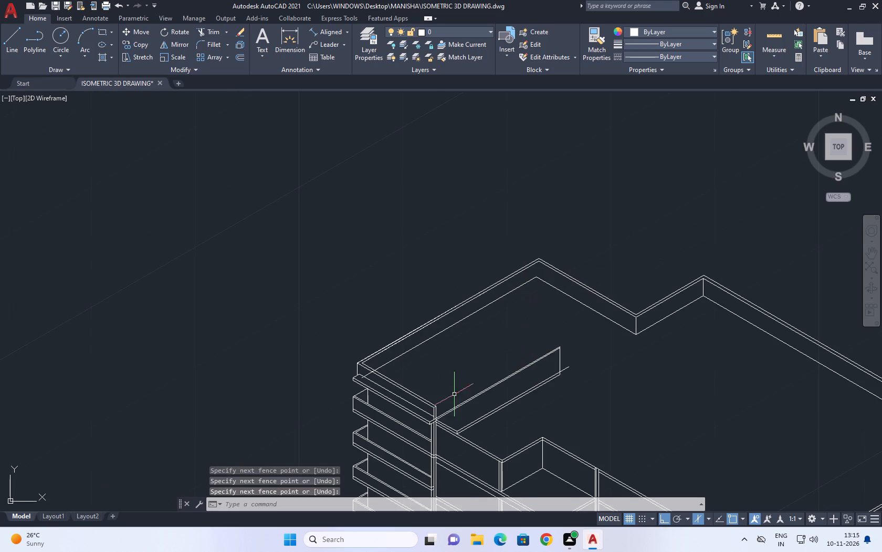
scroll(360, 379, up, 4)
text(TR)
key(space)
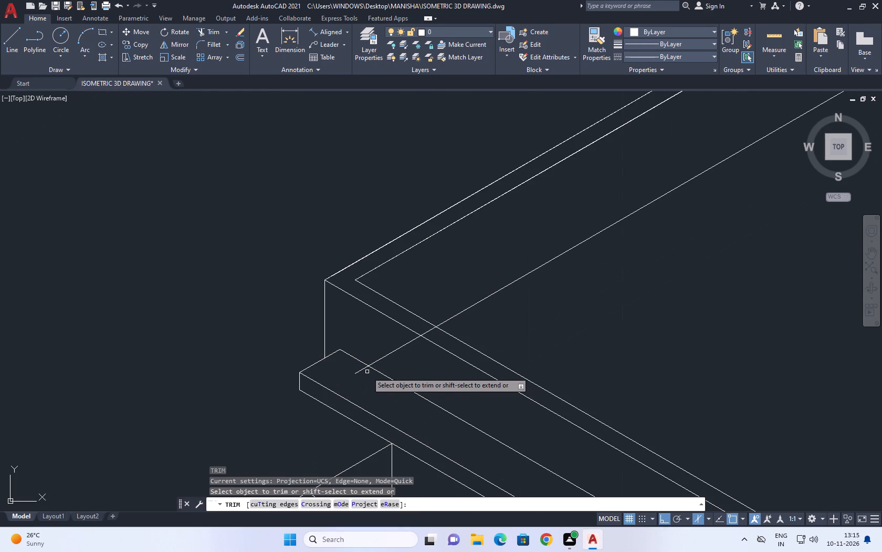
click(365, 368)
drag(383, 361, 382, 354)
drag(372, 352, 367, 350)
scroll(397, 336, up, 2)
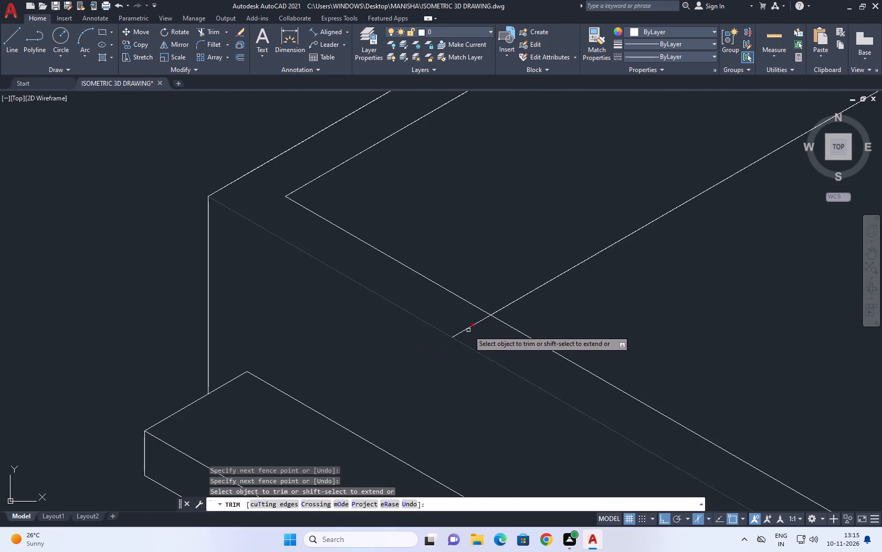
click(468, 330)
click(462, 326)
click(461, 329)
scroll(342, 315, down, 8)
key(space)
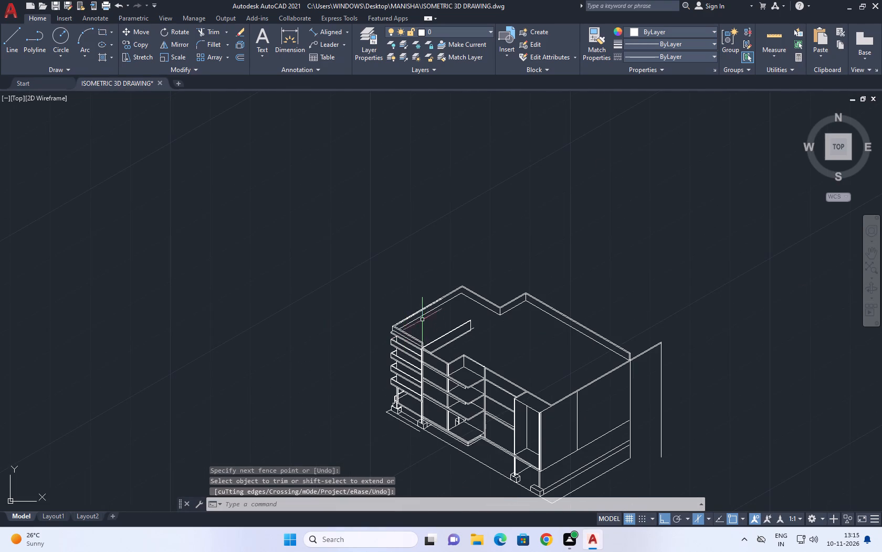
Draw a vertical line straight down from the inner top corner where the balcony-side and notch parapet runs meet, past the base lines.
scroll(429, 307, up, 2)
middle_click(429, 307)
scroll(429, 307, up, 1)
key(l)
key(space)
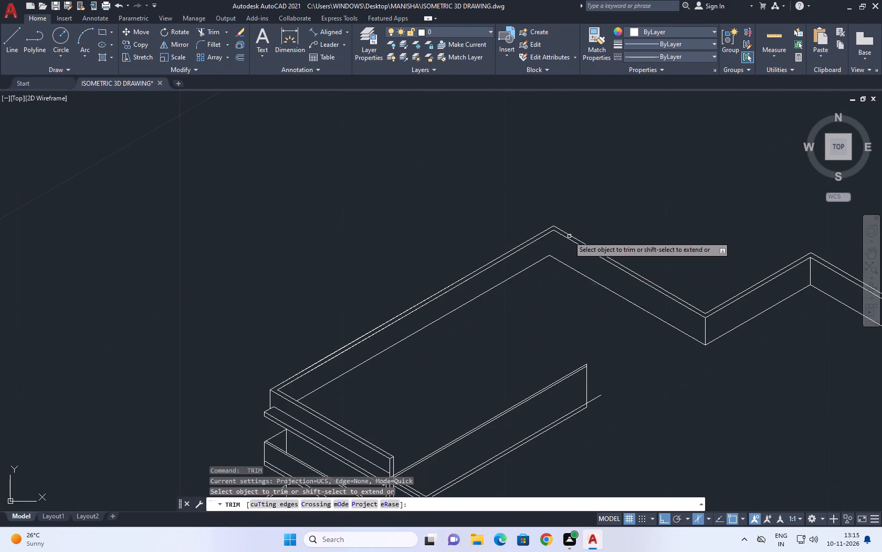
scroll(566, 236, up, 2)
key(space)
text(L)
key(space)
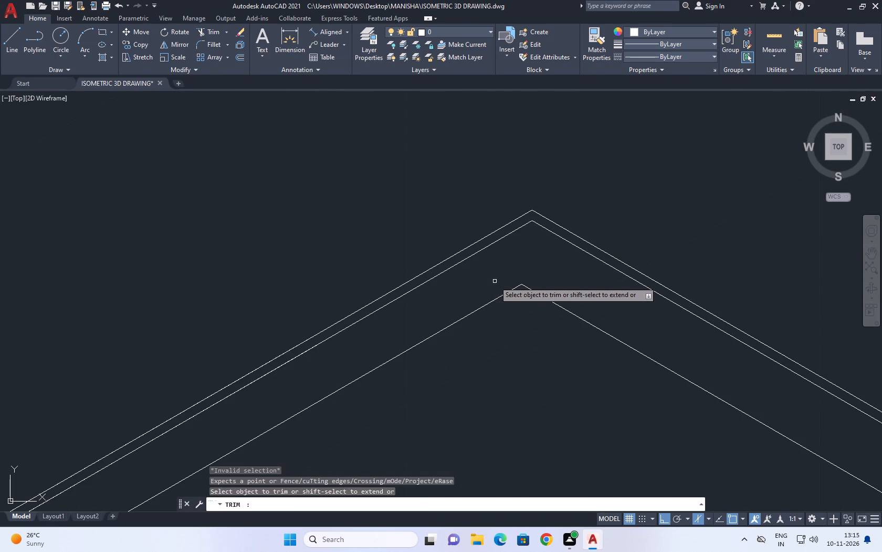
key(Escape)
key(l)
key(space)
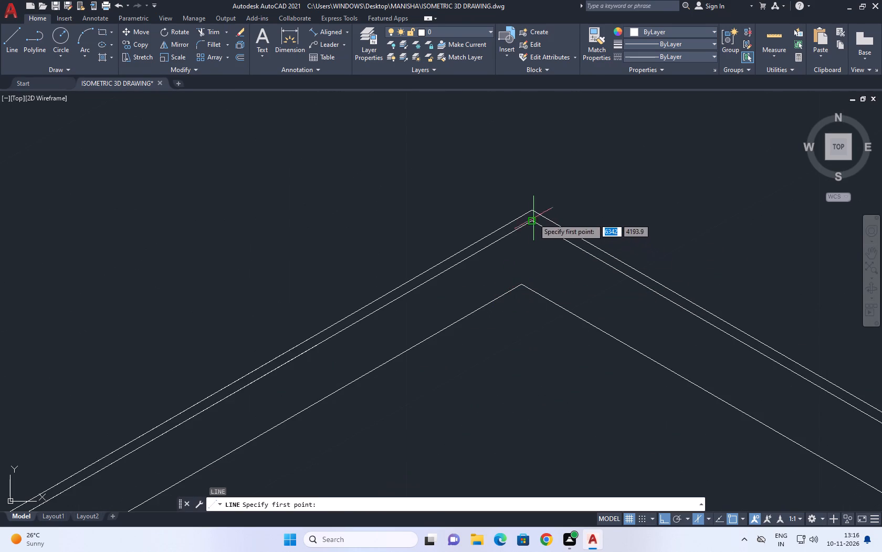
click(533, 218)
click(520, 357)
key(space)
Extend the balcony-side run's base line to the new vertical corner line.
scroll(510, 282, up, 2)
middle_drag(511, 281, 512, 284)
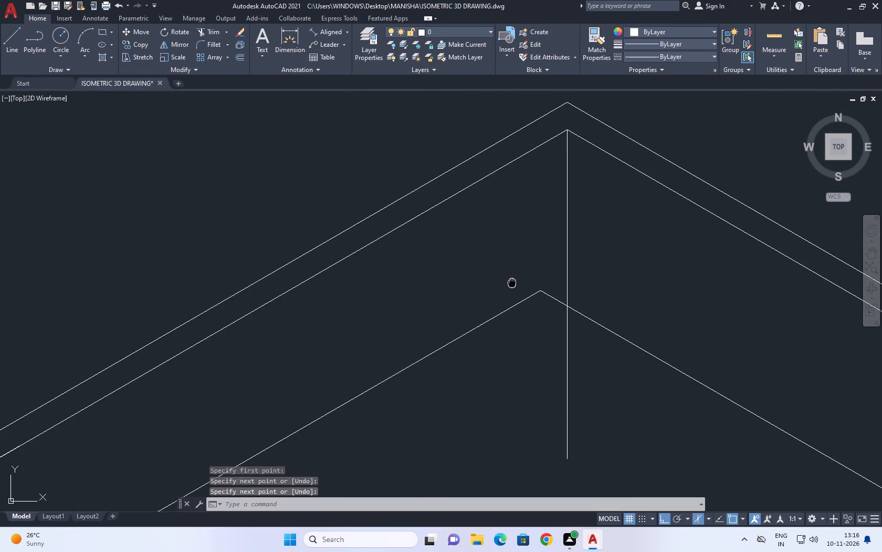
middle_drag(512, 284, 500, 319)
text(EX)
key(space)
click(486, 325)
click(513, 413)
key(space)
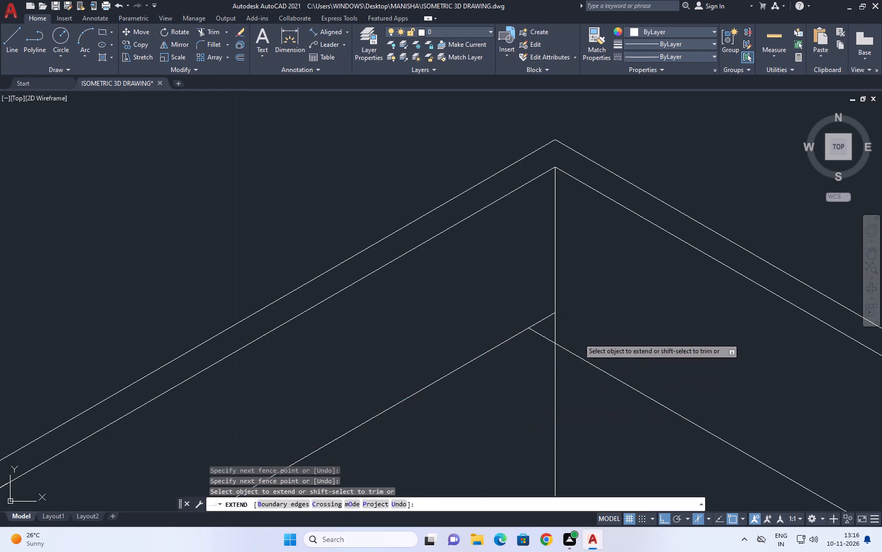
Measure the parapet height at the notch's inward corner, from the base line up to the inner top edge, with an aligned dimension.
scroll(560, 331, down, 4)
middle_drag(600, 355, 581, 330)
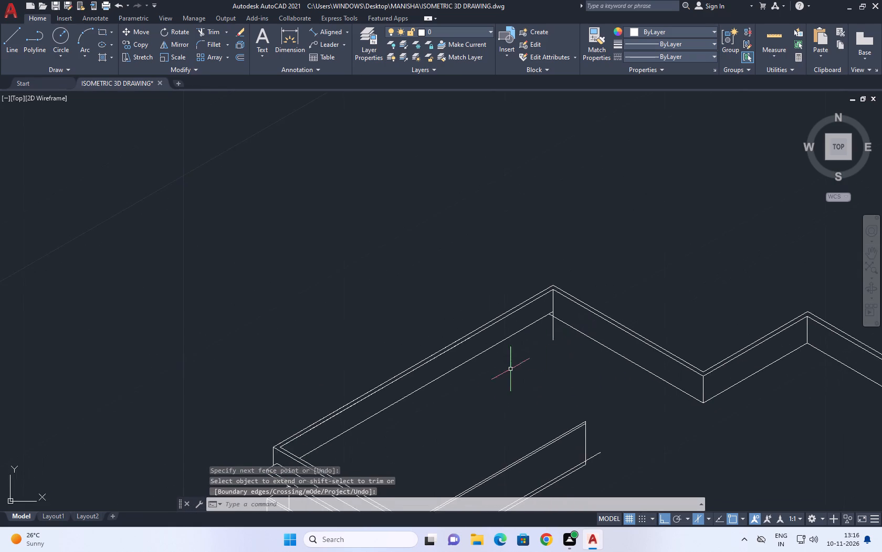
scroll(499, 377, up, 1)
middle_drag(497, 376, 492, 297)
scroll(431, 276, down, 1)
middle_drag(526, 235, 469, 310)
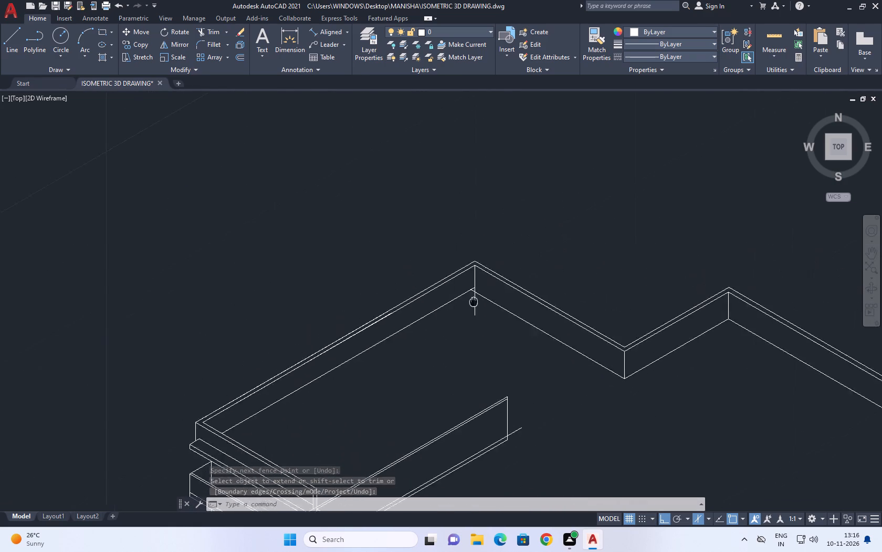
middle_drag(469, 310, 436, 363)
key(Escape)
middle_drag(544, 384, 501, 210)
scroll(485, 202, up, 1)
click(332, 34)
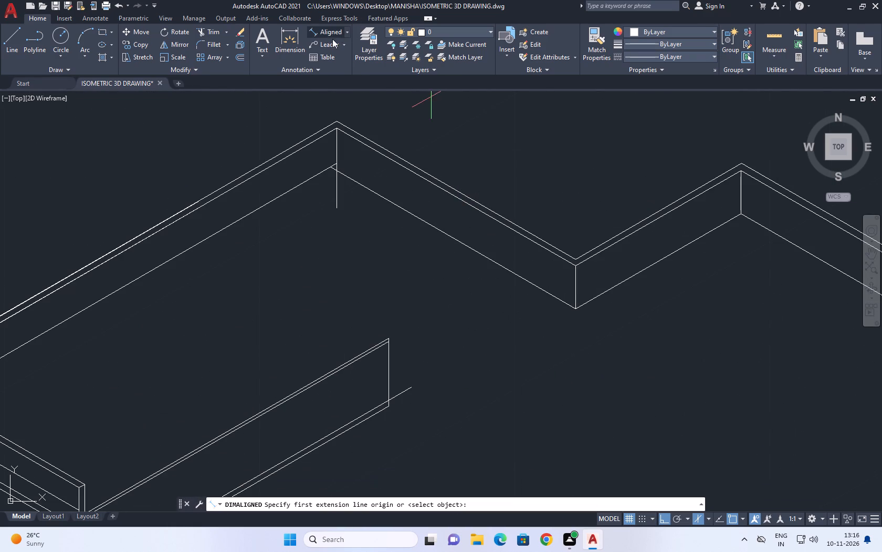
scroll(588, 306, up, 1)
click(569, 310)
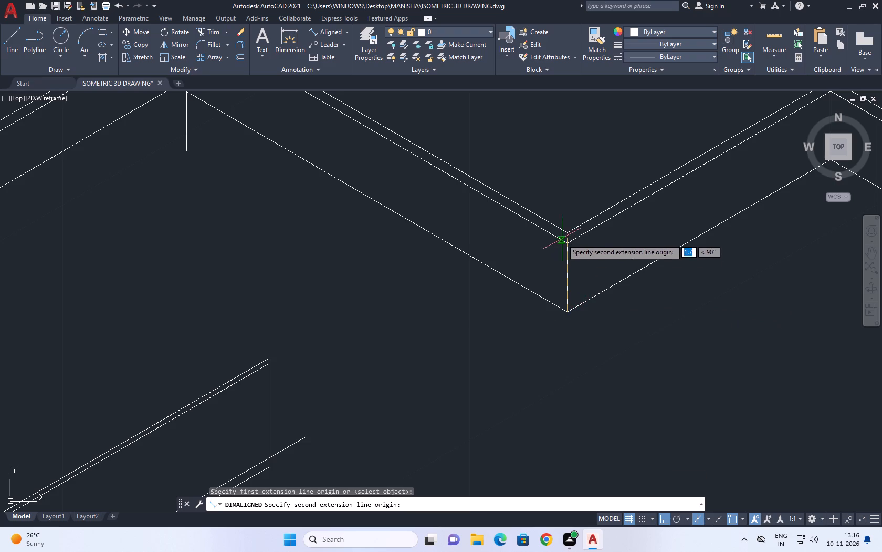
click(565, 244)
scroll(554, 259, down, 4)
key(space)
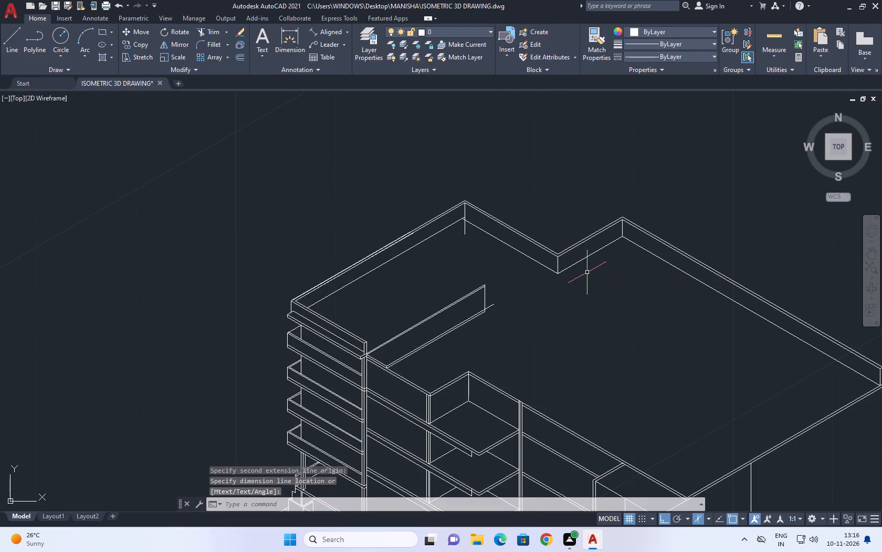
Measure the parapet height where the notch meets the long rear run, from base line to inner top edge, with an aligned dimension.
middle_drag(629, 259, 511, 185)
middle_drag(582, 222, 495, 186)
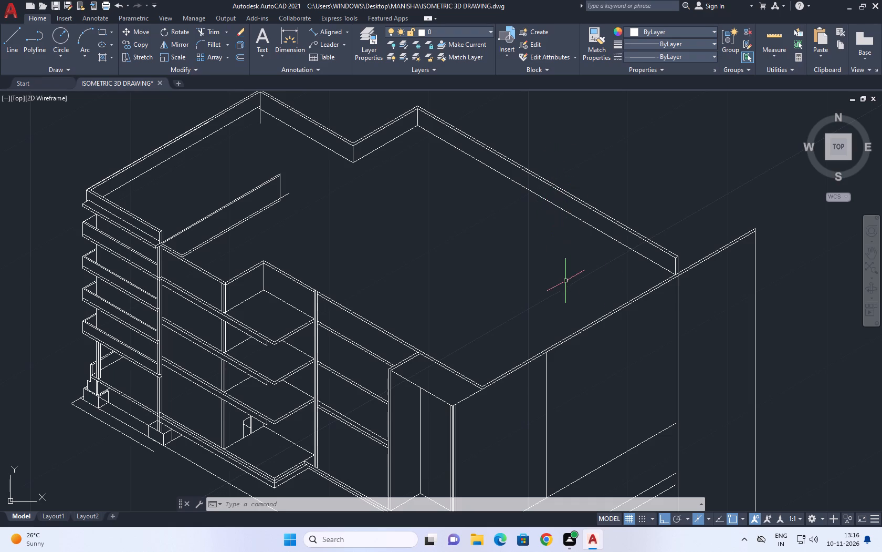
scroll(633, 283, up, 1)
middle_drag(630, 284, 621, 414)
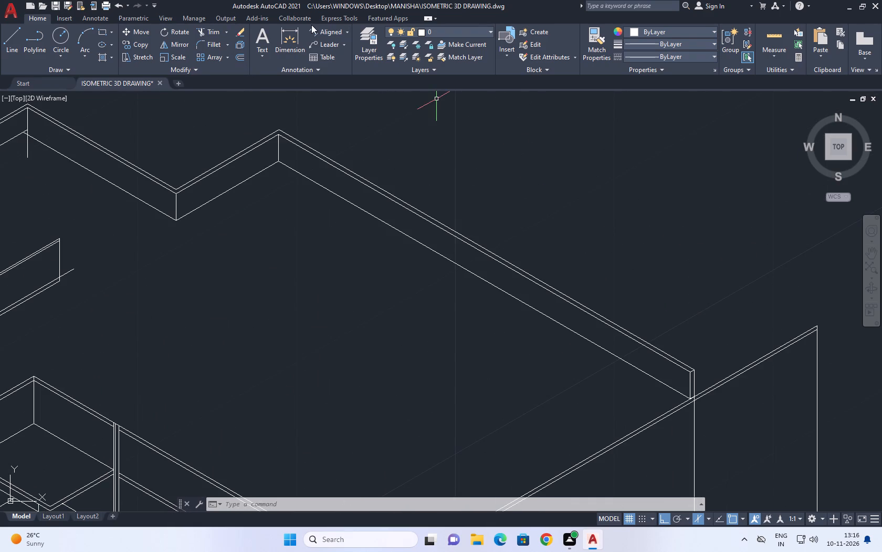
click(311, 25)
click(332, 28)
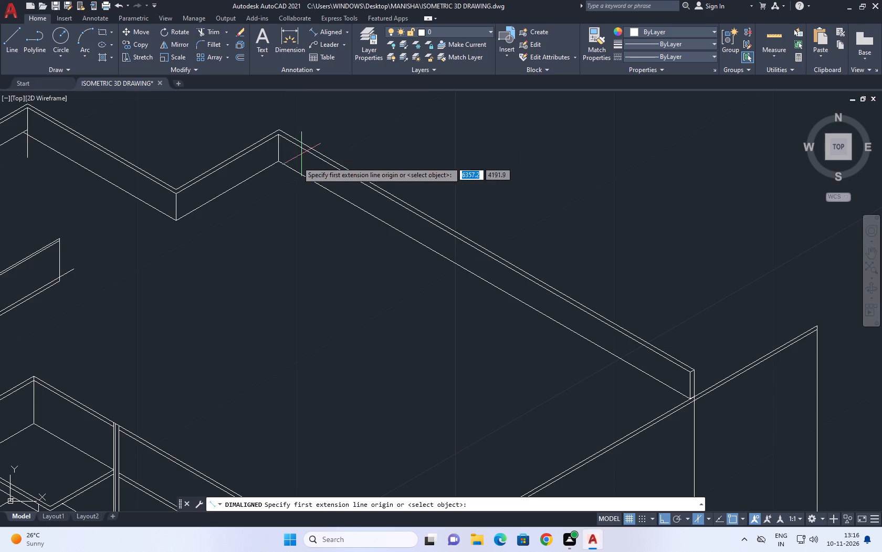
scroll(275, 157, up, 2)
click(280, 167)
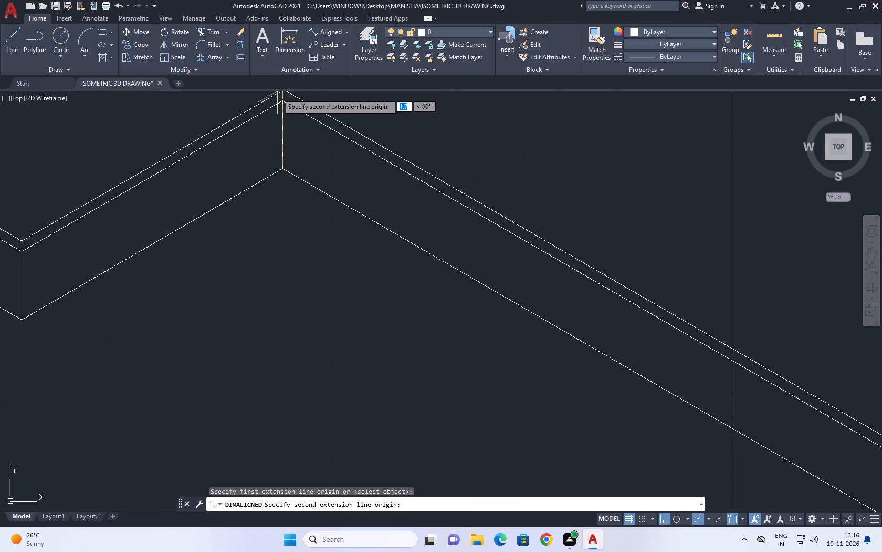
click(285, 101)
middle_drag(295, 108, 335, 250)
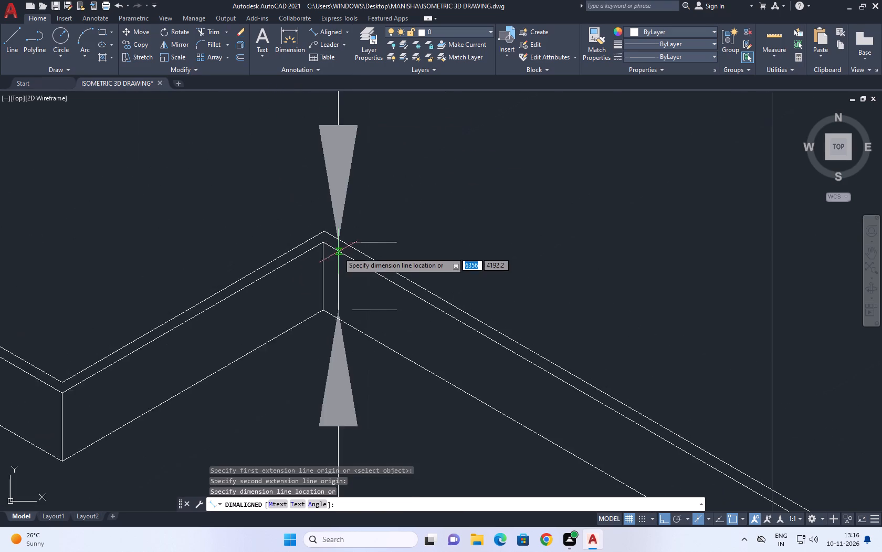
scroll(339, 252, down, 3)
right_click(385, 197)
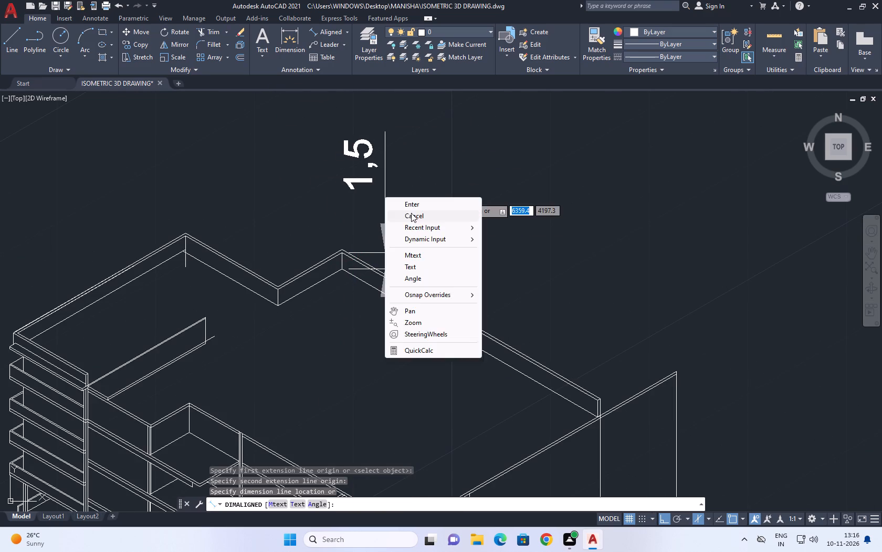
click(411, 213)
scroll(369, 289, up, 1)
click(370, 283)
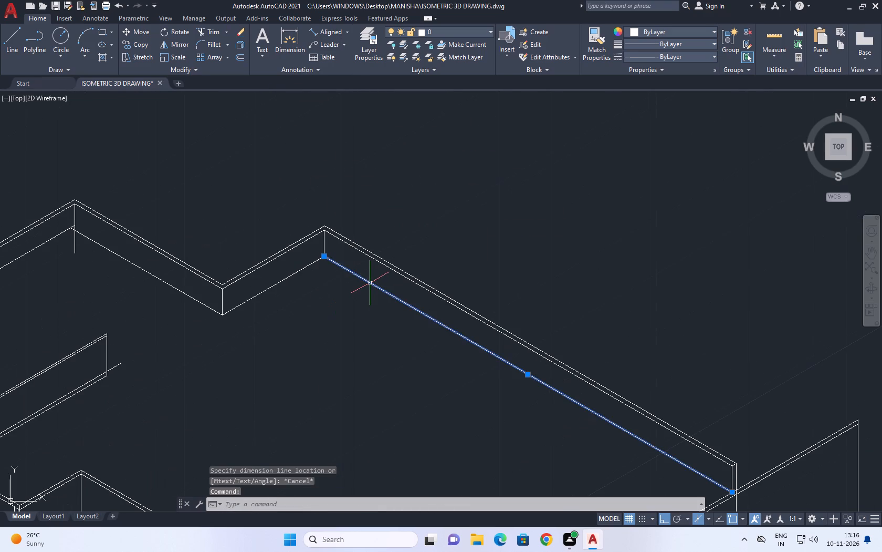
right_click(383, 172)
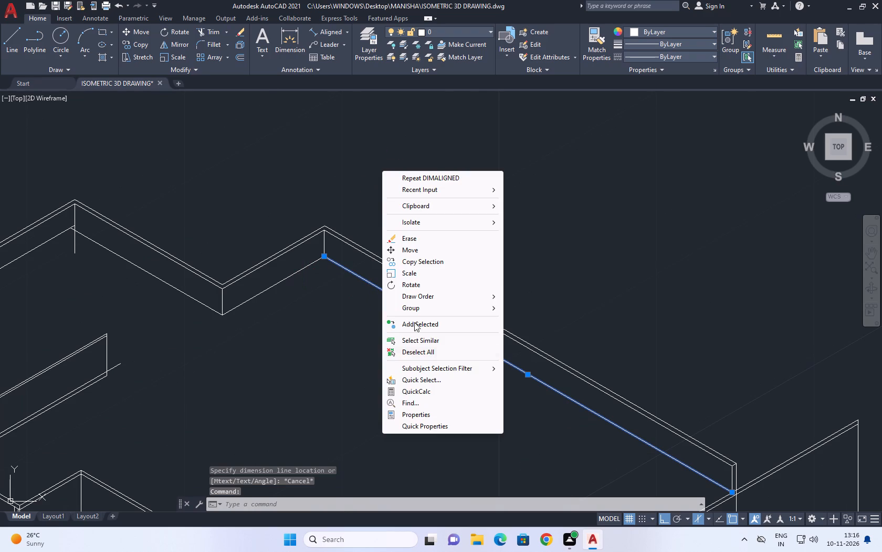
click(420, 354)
Move the long rear parapet run's two top edges and its short end edge straight down by 0.3.
middle_drag(659, 398, 555, 249)
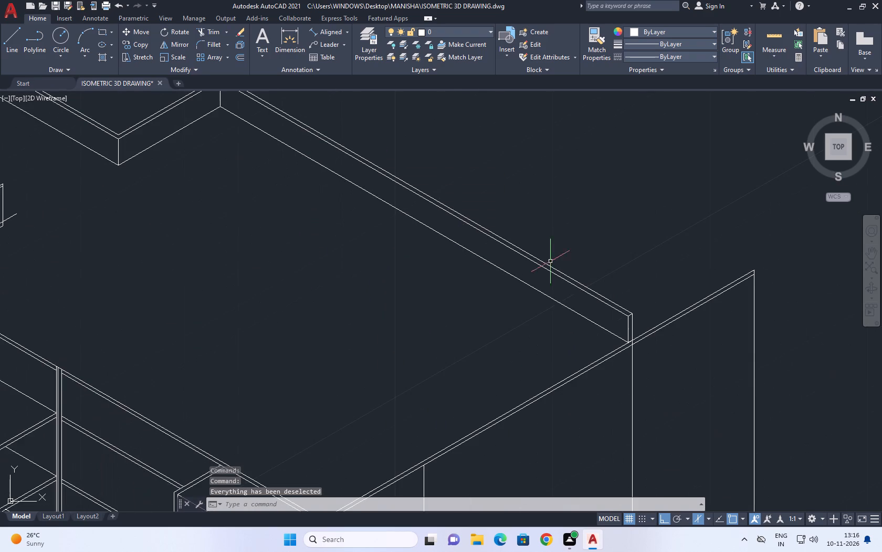
scroll(637, 332, up, 2)
drag(539, 232, 538, 227)
click(520, 264)
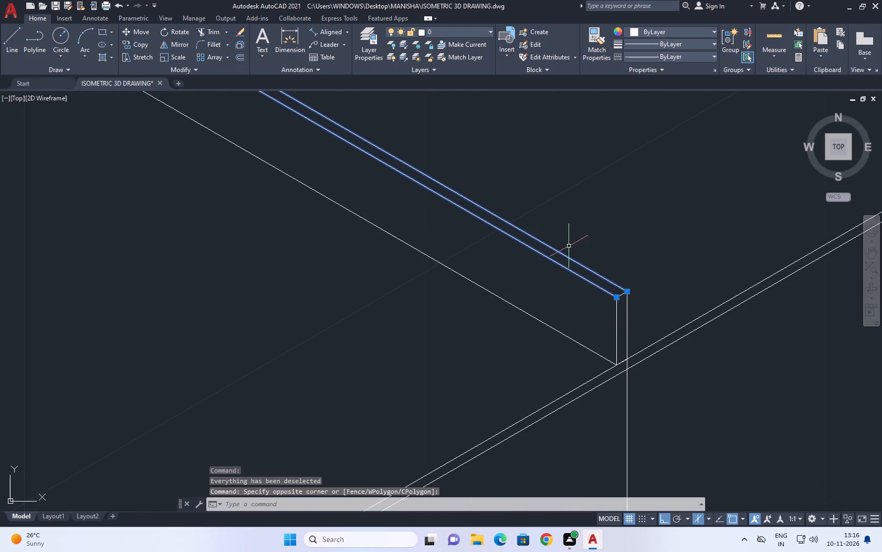
drag(563, 226, 577, 235)
drag(669, 304, 664, 311)
scroll(629, 272, down, 2)
scroll(593, 212, up, 1)
middle_drag(593, 212, 670, 419)
middle_drag(325, 209, 534, 282)
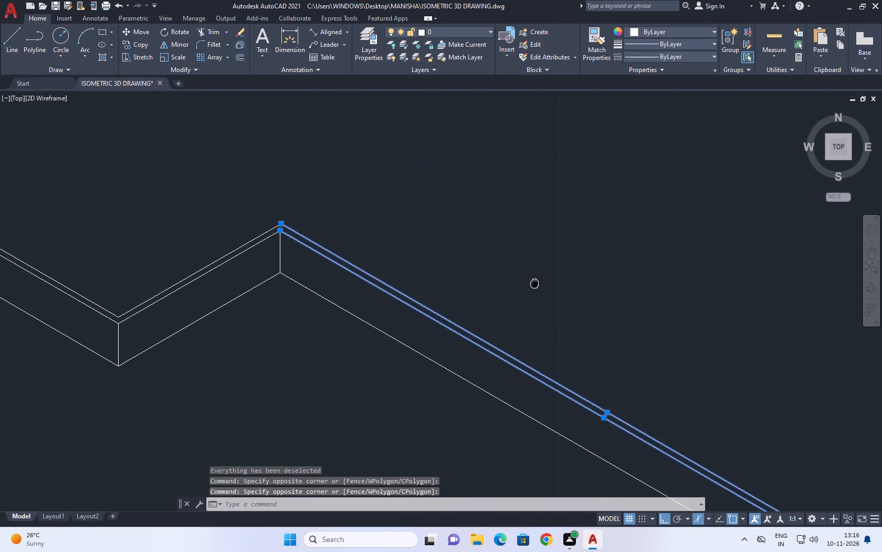
drag(253, 190, 267, 200)
click(324, 254)
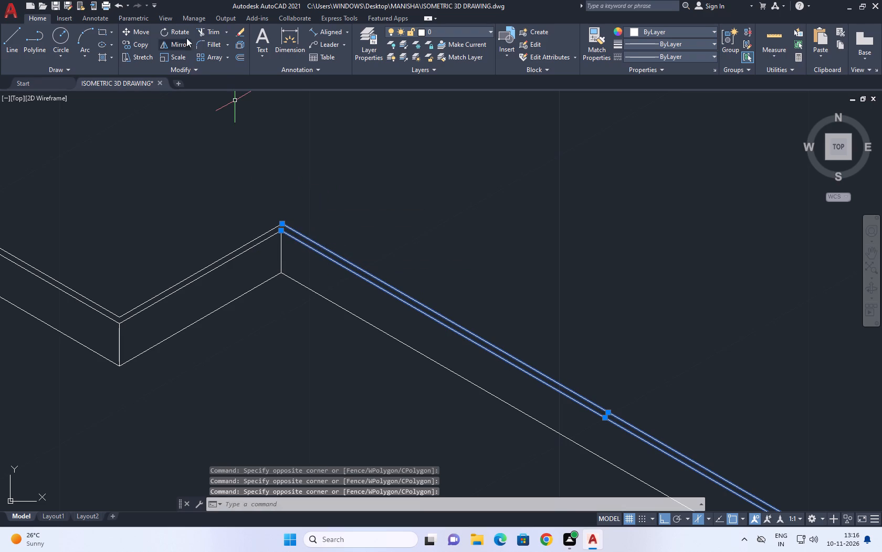
click(135, 33)
scroll(299, 118, down, 4)
scroll(406, 218, up, 3)
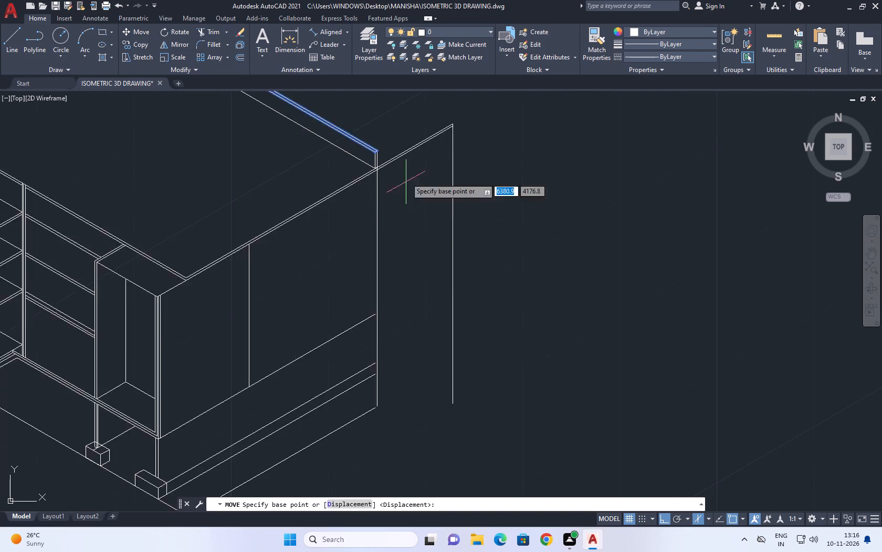
scroll(400, 162, up, 4)
drag(301, 252, 300, 260)
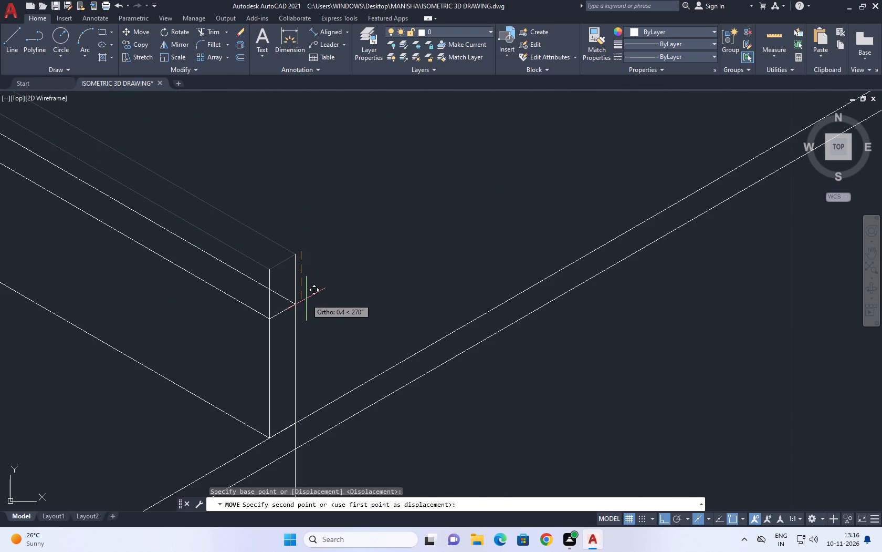
key(0)
text(.3)
key(Return)
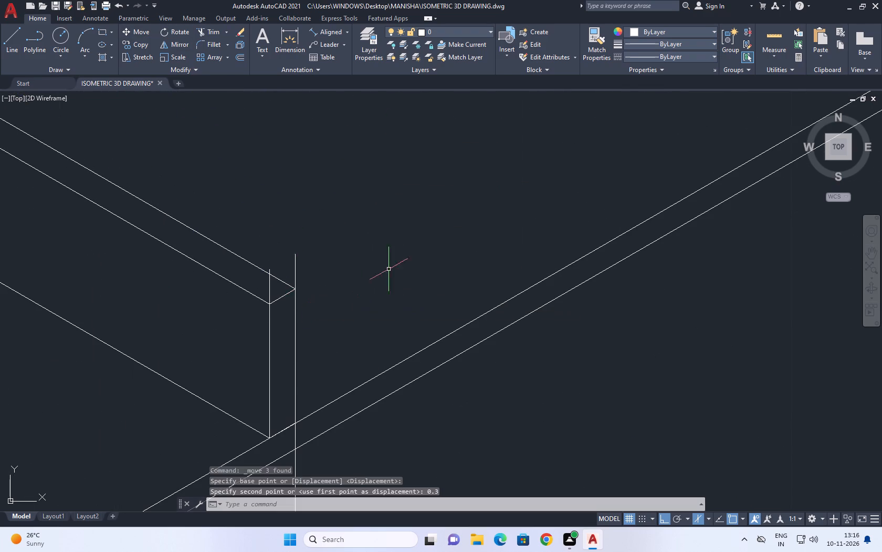
Trim the two vertical lines above the lowered top edges at the far end of the long parapet run.
scroll(397, 243, down, 1)
scroll(324, 221, down, 2)
middle_drag(270, 140, 623, 335)
middle_drag(349, 242, 600, 300)
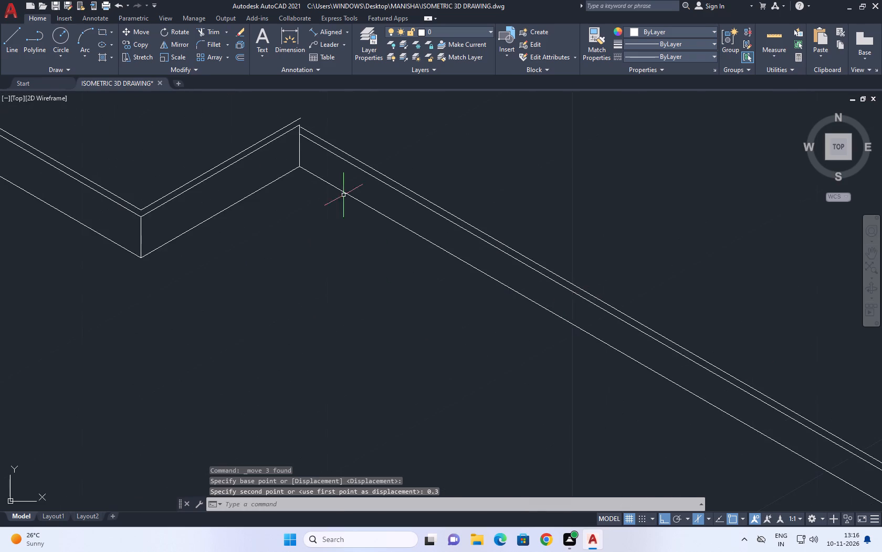
middle_drag(339, 190, 364, 233)
scroll(359, 226, down, 1)
text(TR)
key(space)
scroll(241, 197, down, 1)
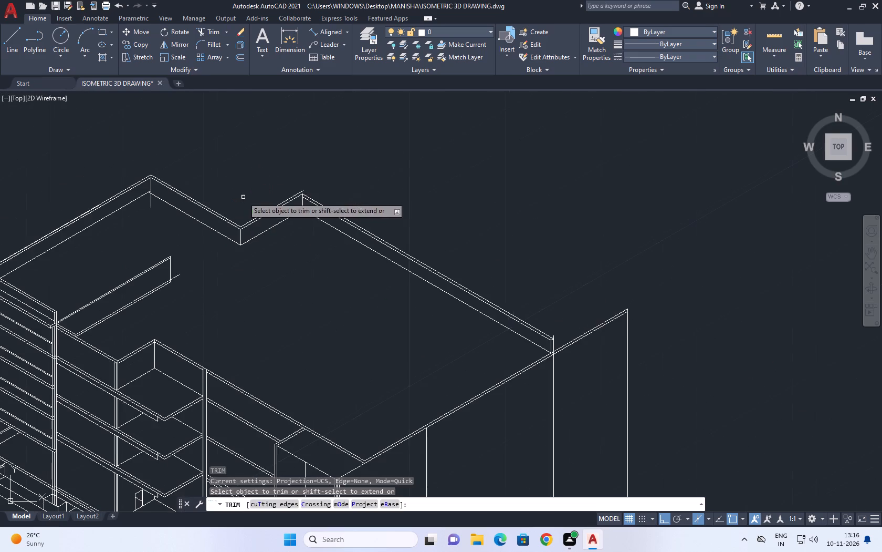
scroll(569, 362, up, 3)
scroll(506, 269, up, 1)
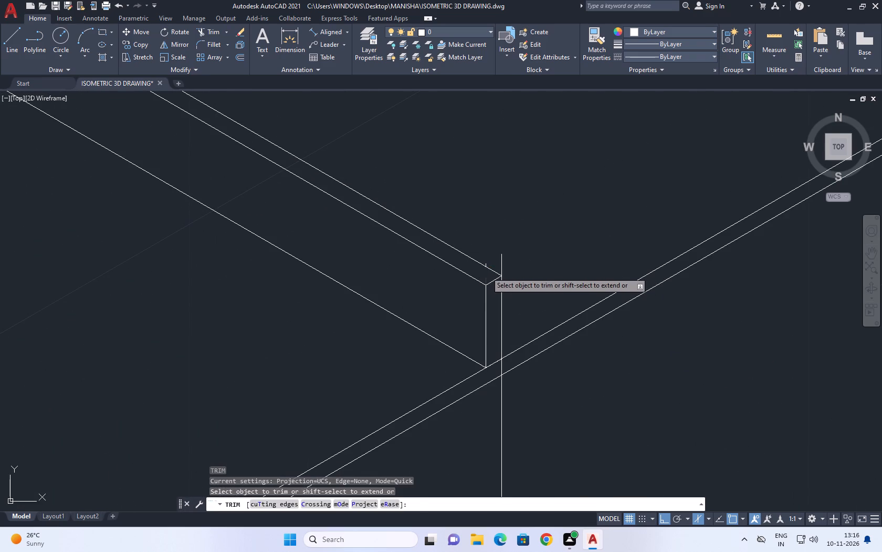
click(486, 272)
click(500, 263)
key(space)
Delete the leftover vertical stub crossing the outer top edge at the long run's far end.
scroll(481, 265, up, 3)
click(459, 215)
drag(521, 284, 520, 288)
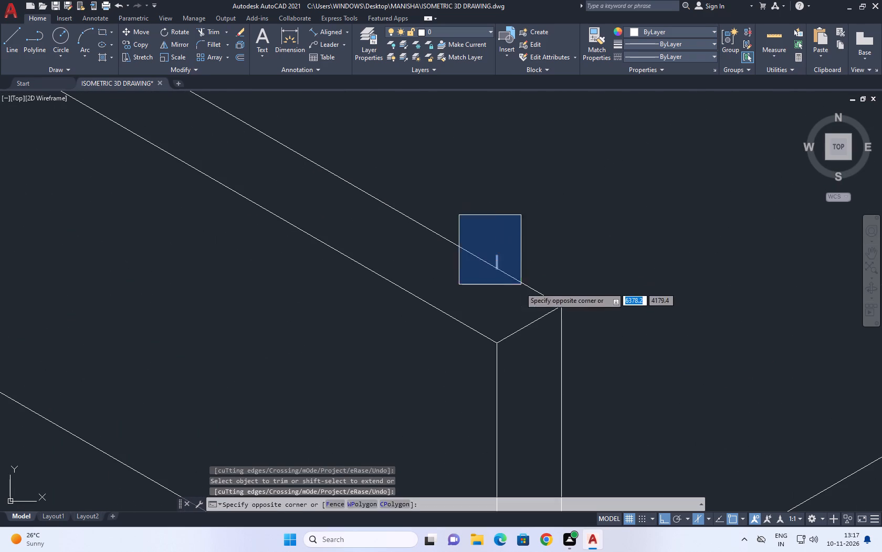
drag(520, 288, 520, 289)
middle_drag(493, 241, 490, 263)
key(Delete)
Move the notch's short run's two top edges straight down towards the long rear run's top edges at their shared peak corner.
scroll(523, 271, down, 6)
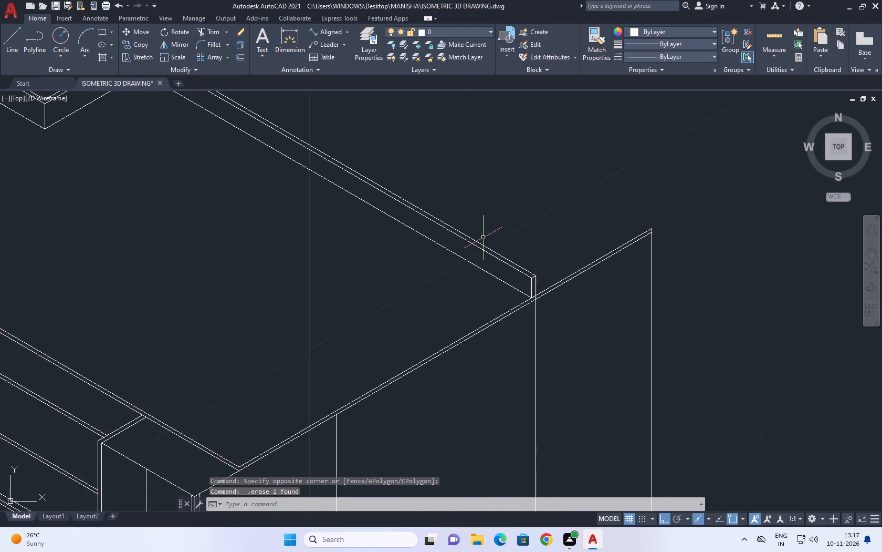
middle_drag(474, 225, 674, 405)
middle_drag(366, 253, 430, 253)
scroll(406, 228, up, 3)
drag(401, 307, 370, 277)
click(342, 250)
middle_drag(384, 243, 408, 312)
scroll(384, 243, up, 1)
key(m)
key(space)
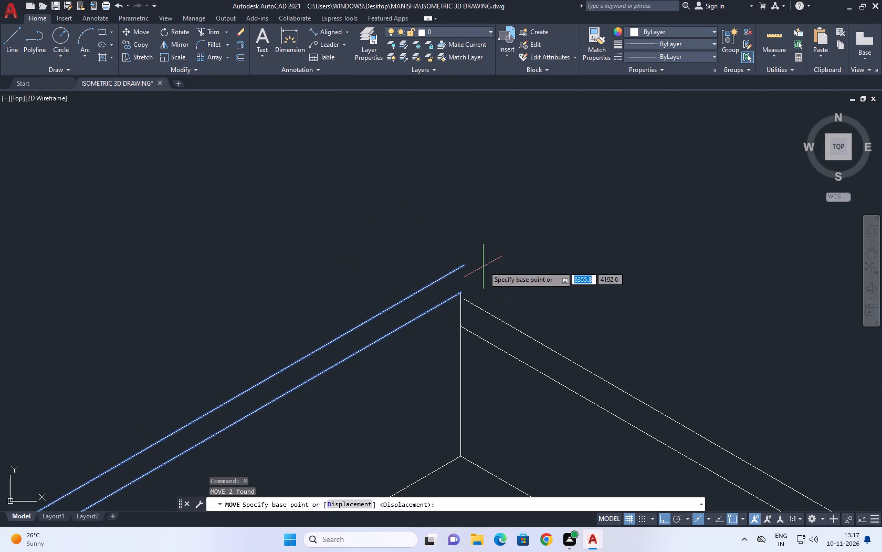
scroll(484, 264, up, 1)
click(450, 267)
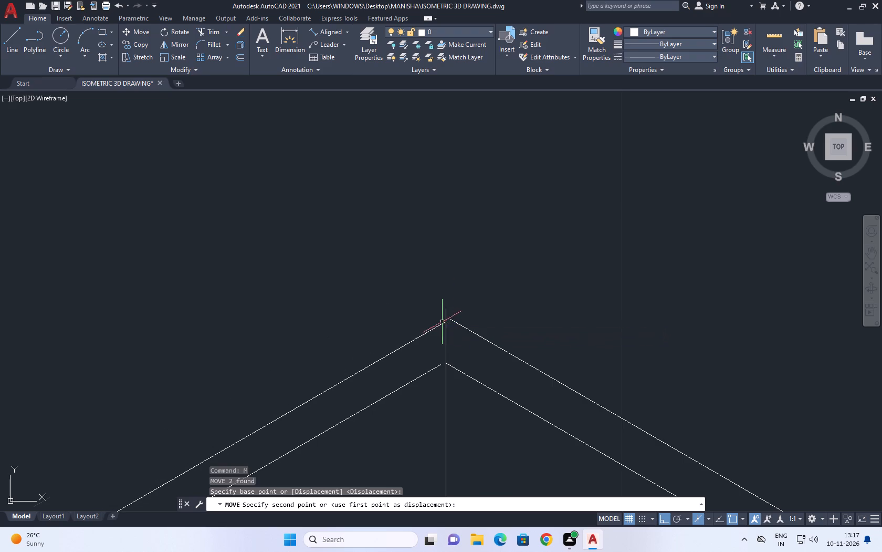
click(442, 322)
Extend the long rear run's two top edges towards the notch's short run at the peak corner.
middle_drag(451, 345, 451, 301)
scroll(451, 307, up, 1)
text(EX)
key(space)
click(476, 261)
click(470, 371)
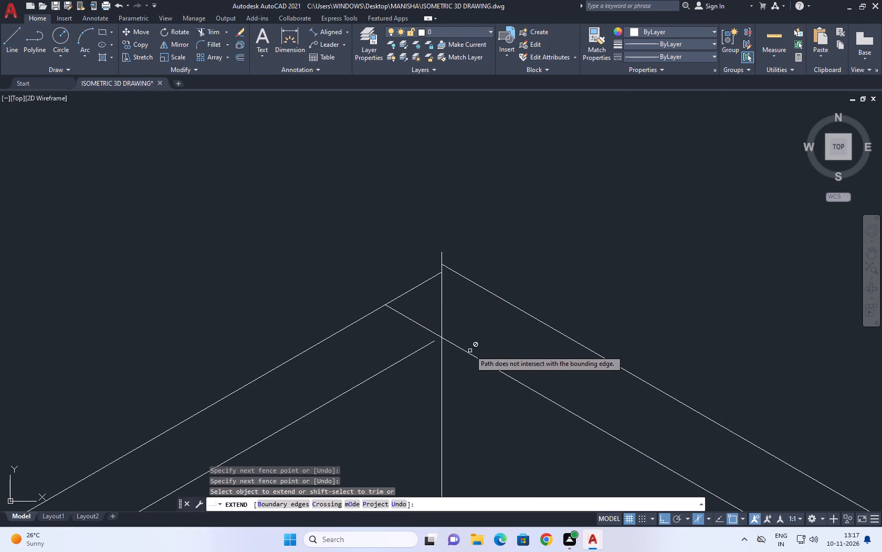
key(space)
Move the short run's two top edges straight up so the outer one meets the long run's outer edge at the corner line.
scroll(411, 375, up, 1)
drag(402, 374, 386, 373)
drag(207, 312, 213, 314)
middle_drag(391, 242, 391, 287)
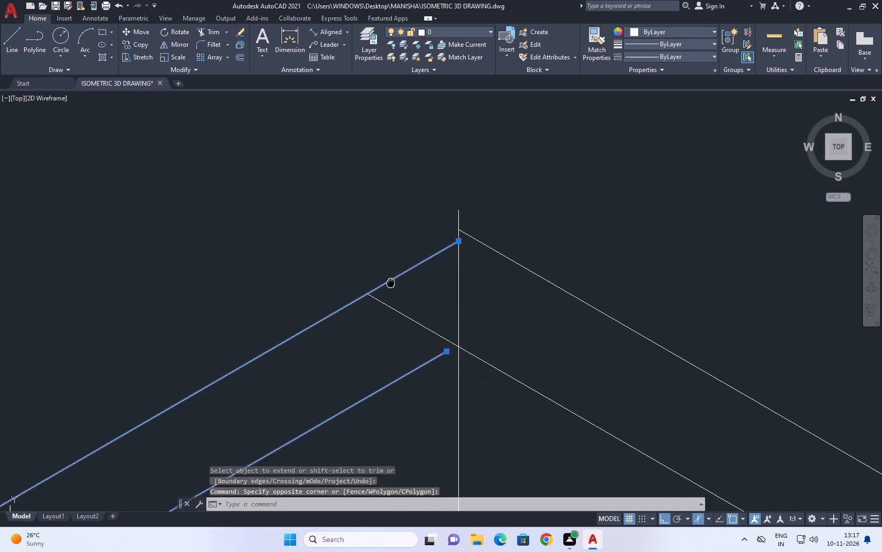
middle_drag(391, 287, 392, 291)
key(m)
key(space)
click(461, 260)
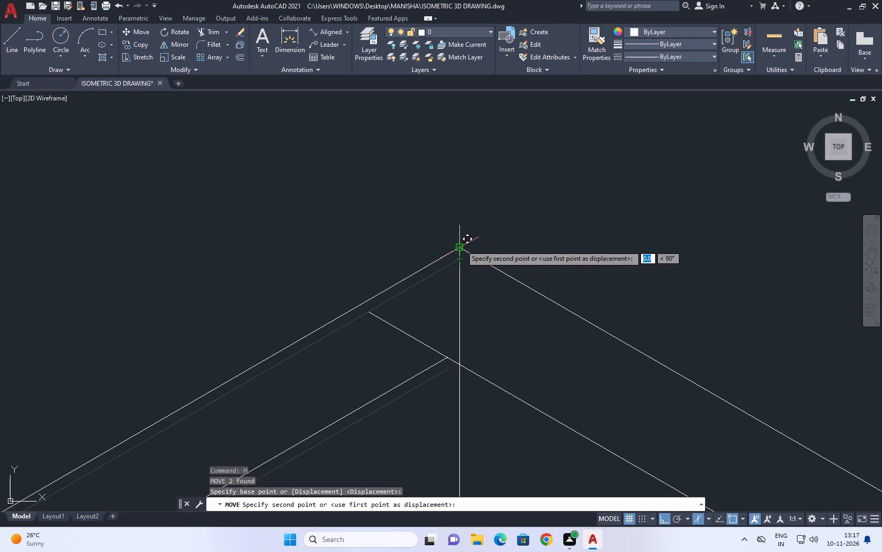
click(461, 245)
Extend the short run's inner top edge to the vertical corner line.
scroll(458, 273, down, 3)
middle_drag(443, 309, 445, 324)
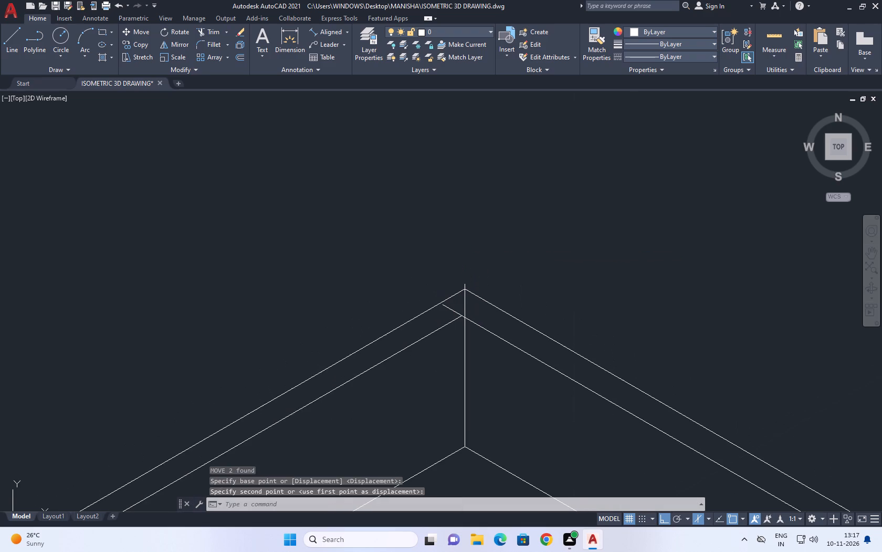
key(e)
key(x)
key(space)
click(448, 324)
key(space)
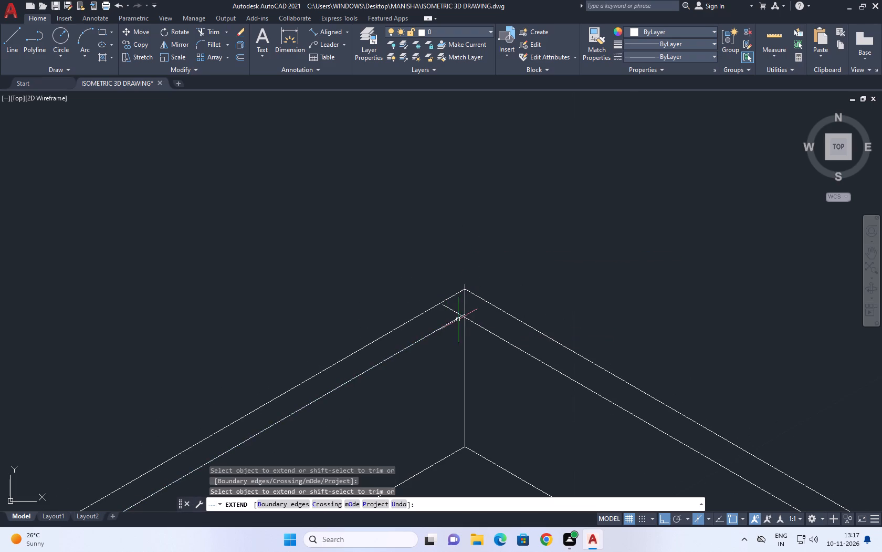
Move the short run's inner top edge down onto the long run's inner edge where it crosses the vertical corner line.
scroll(456, 317, up, 4)
scroll(421, 273, down, 3)
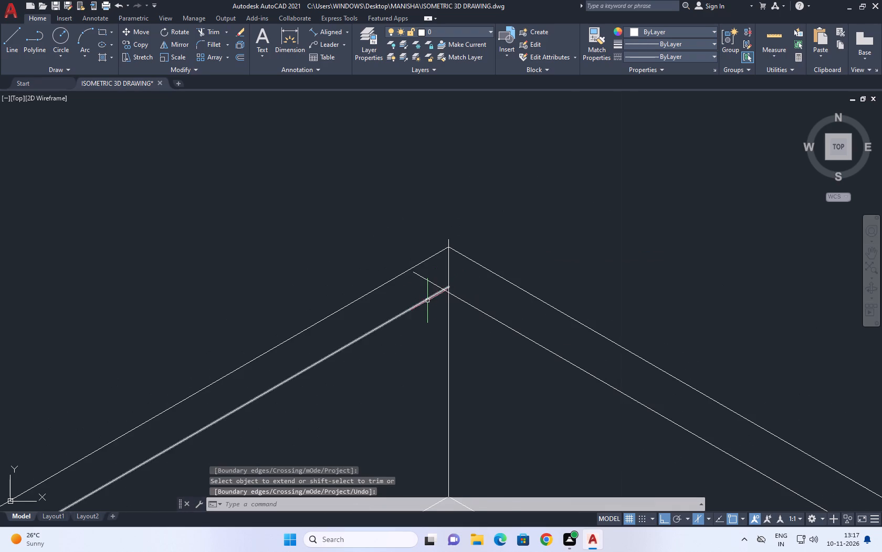
click(427, 302)
middle_drag(436, 292, 425, 309)
key(m)
key(space)
scroll(422, 303, up, 2)
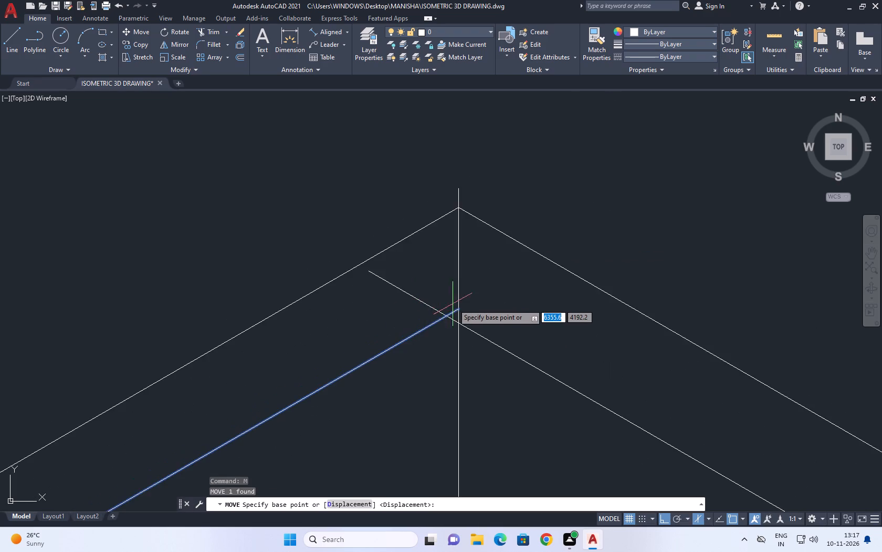
scroll(454, 304, up, 1)
click(459, 312)
click(456, 335)
Trim the long run's inner top edge where it overshoots the corner line, between the short run's two top edges.
scroll(458, 299, down, 2)
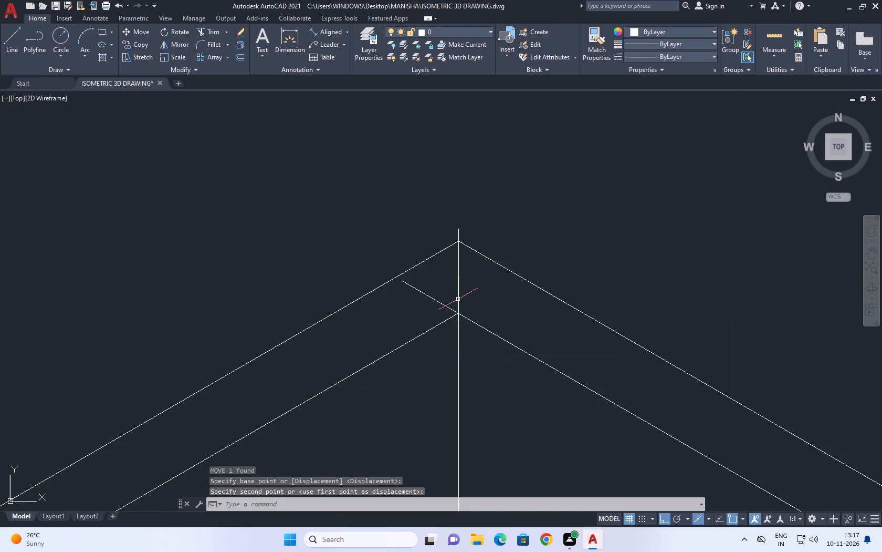
text(TR)
key(space)
click(445, 293)
click(427, 304)
scroll(555, 249, down, 3)
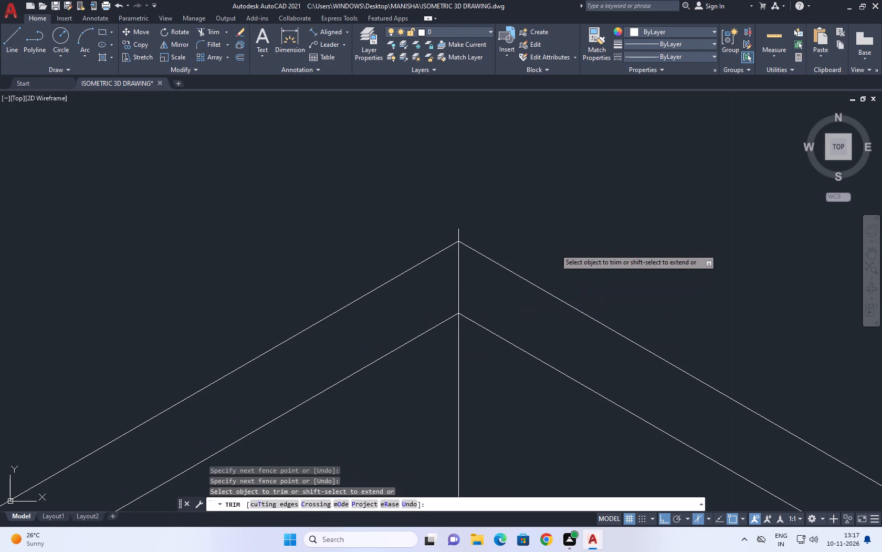
scroll(555, 249, down, 5)
key(space)
Move the adjoining run's two top edges down towards the short run's top edges at the notch's inner corner.
scroll(496, 278, up, 4)
click(477, 240)
click(430, 284)
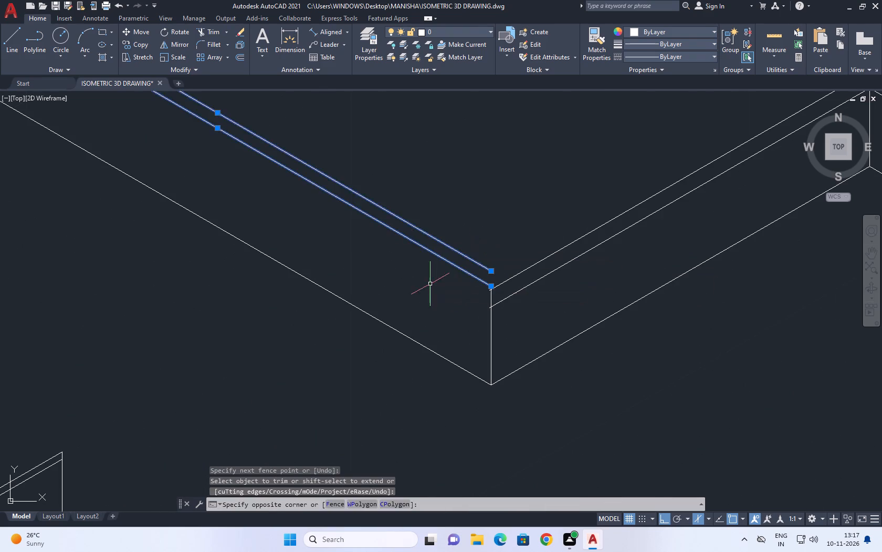
scroll(468, 272, up, 1)
middle_drag(470, 272, 474, 295)
middle_drag(501, 350, 430, 343)
key(comma)
key(space)
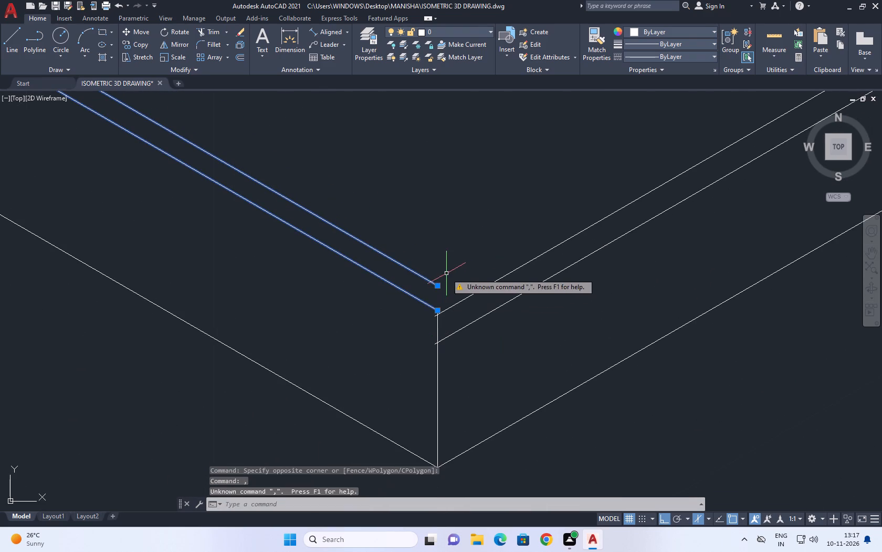
key(m)
key(space)
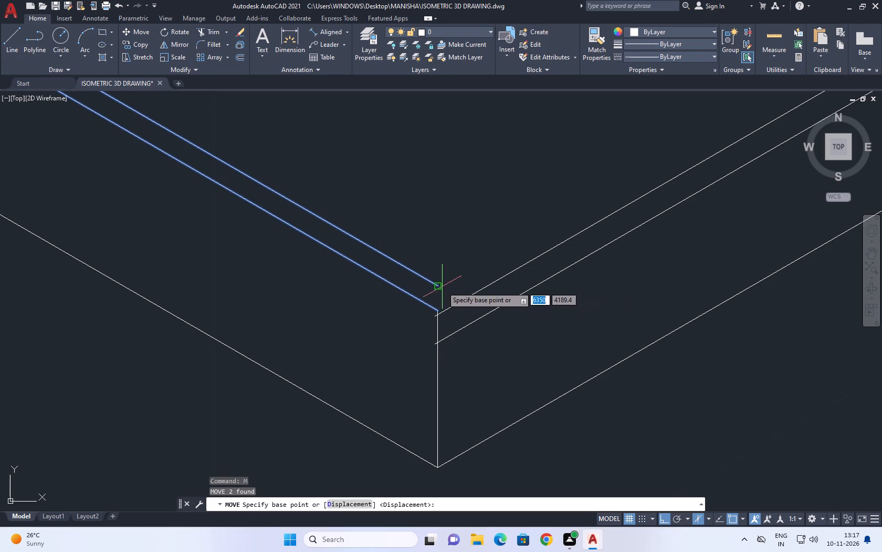
click(442, 285)
click(436, 318)
Move the adjoining run's two top edges slightly up so the outer one meets the short run's outer edge at the corner line.
scroll(445, 333, up, 3)
click(374, 206)
drag(320, 337, 314, 339)
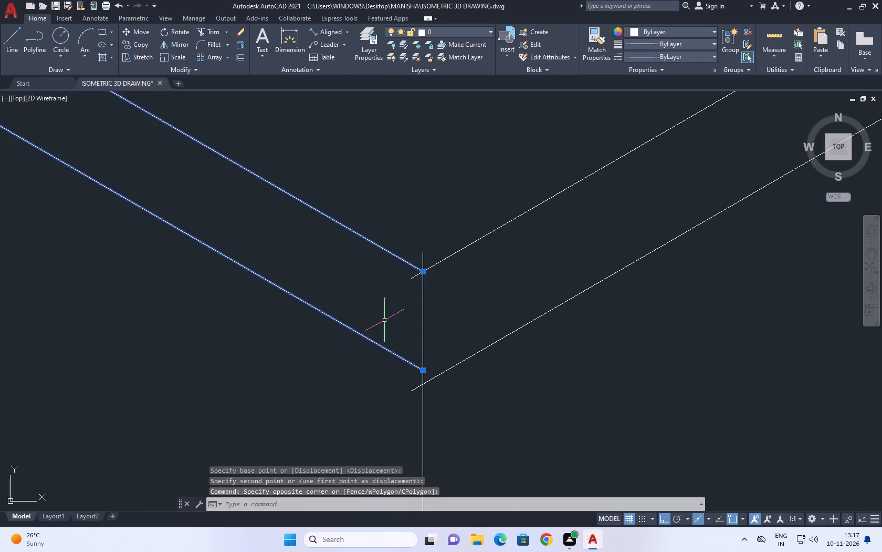
middle_drag(394, 305, 414, 241)
text(M)
key(space)
click(444, 206)
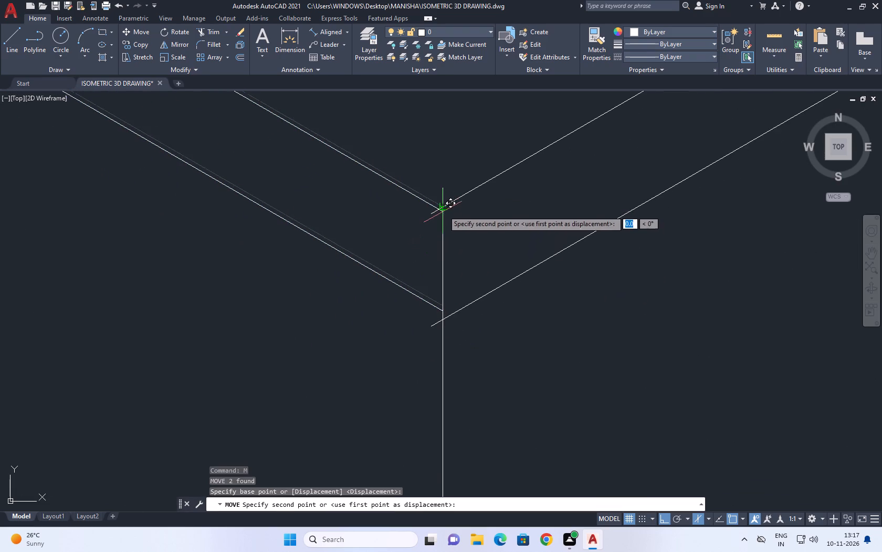
click(443, 208)
Move the adjoining run's inner top edge down onto the crossing of the short run's inner edge and the vertical corner line.
click(381, 294)
drag(334, 243, 269, 237)
key(m)
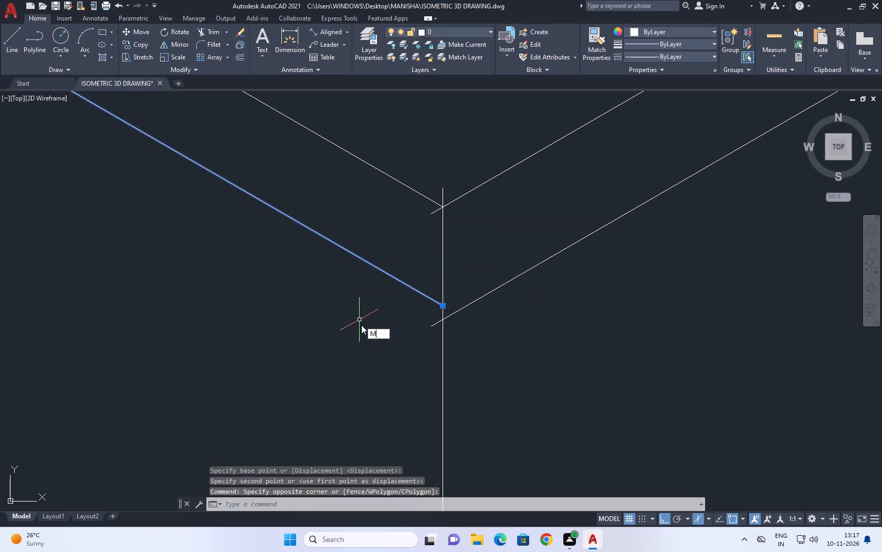
key(space)
click(445, 305)
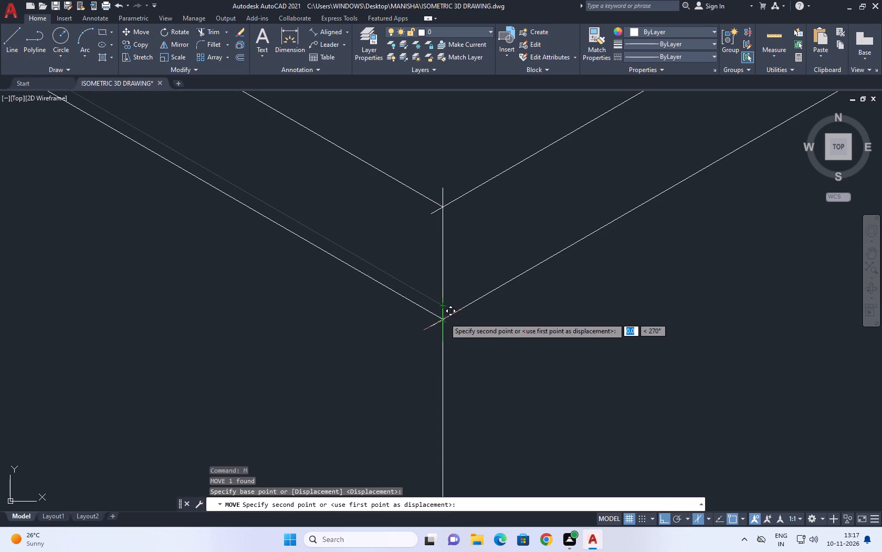
click(444, 319)
Extend the adjoining run's two top edges and base line past its other corner to the neighbouring run's edges.
scroll(464, 294, down, 5)
middle_drag(353, 264, 475, 318)
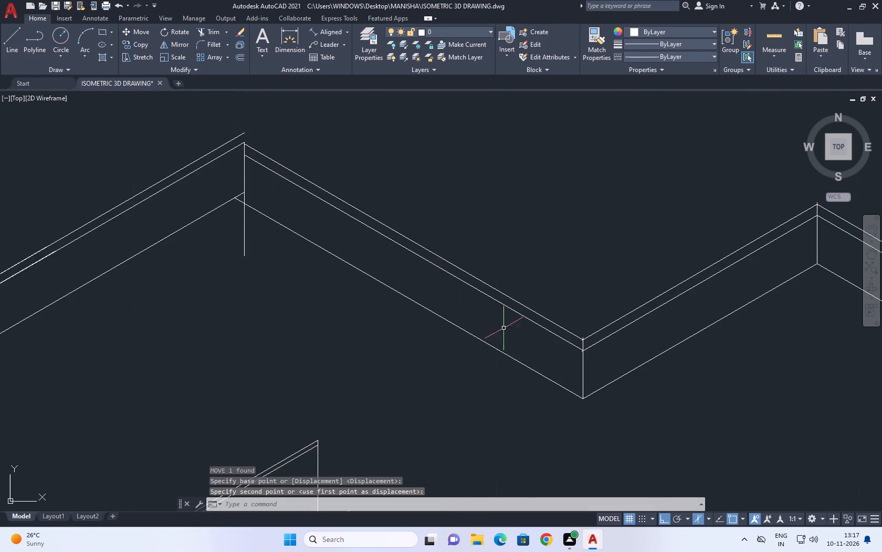
middle_drag(186, 198, 345, 244)
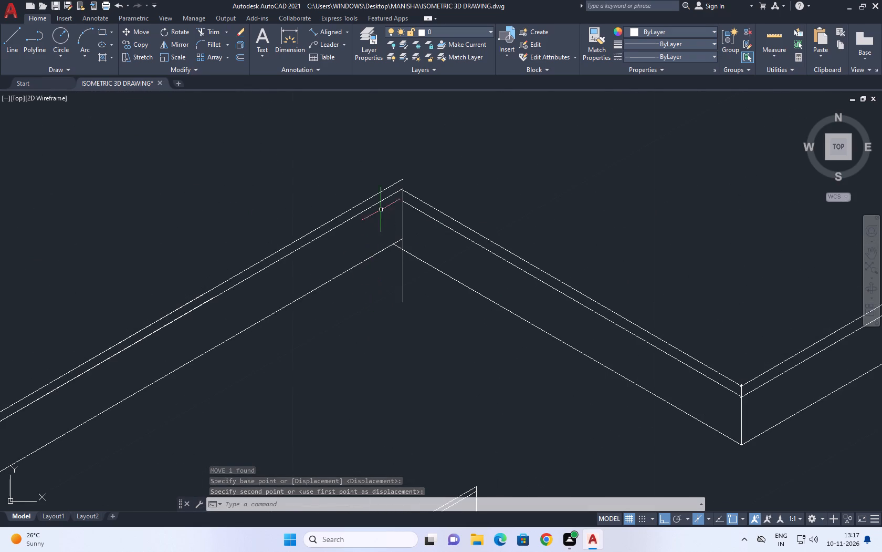
middle_drag(473, 180, 474, 222)
key(e)
key(x)
key(space)
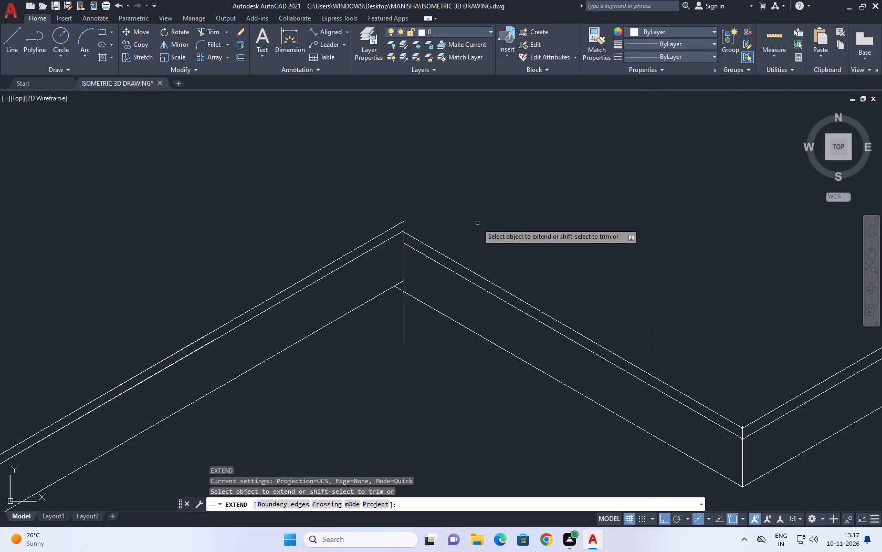
click(477, 223)
click(433, 334)
click(474, 238)
click(436, 320)
click(454, 216)
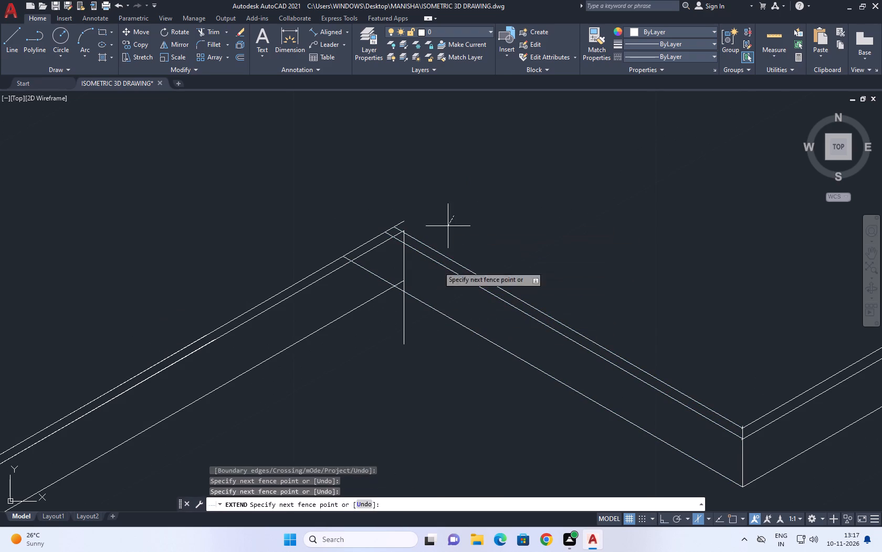
click(434, 320)
key(Escape)
Delete the vertical corner line at that outer corner.
drag(418, 343, 411, 335)
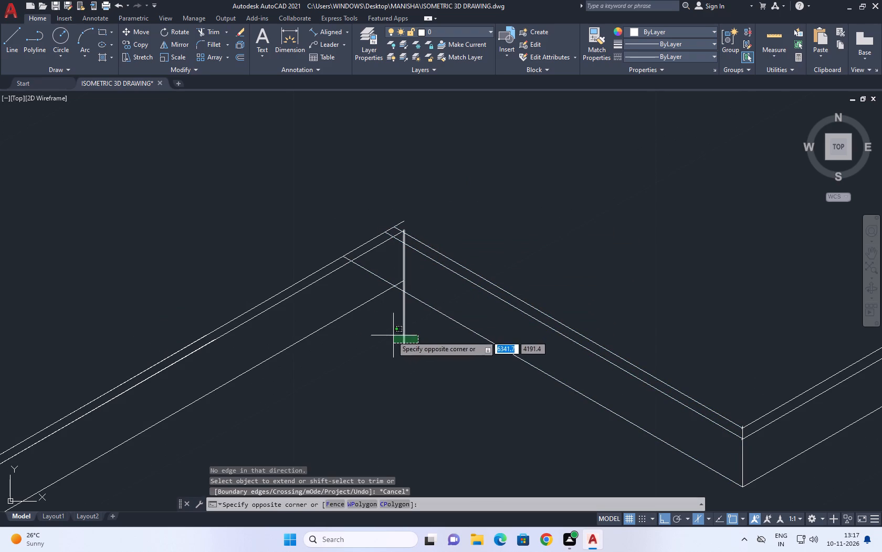
drag(379, 343, 351, 365)
key(Delete)
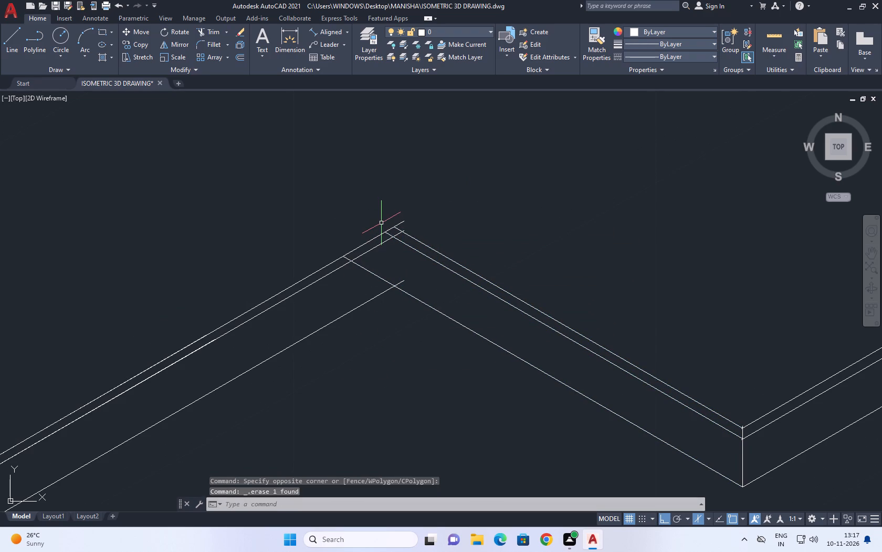
Trim both base lines where they overshoot each other at the outer corner.
key(t)
key(r)
key(space)
click(373, 273)
click(407, 284)
click(401, 279)
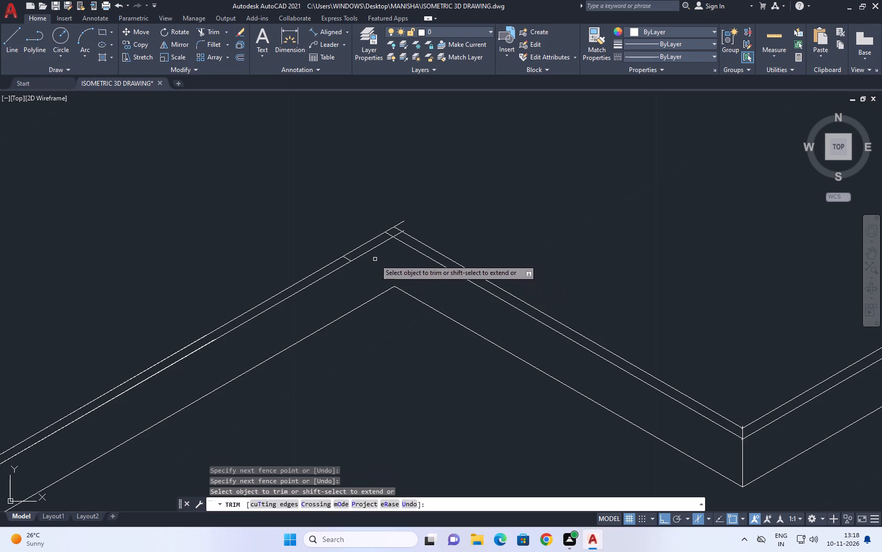
Trim the leftover base line stub and the overshooting top edges at the outer corner into two clean peaks.
scroll(335, 255, up, 2)
click(337, 271)
click(388, 257)
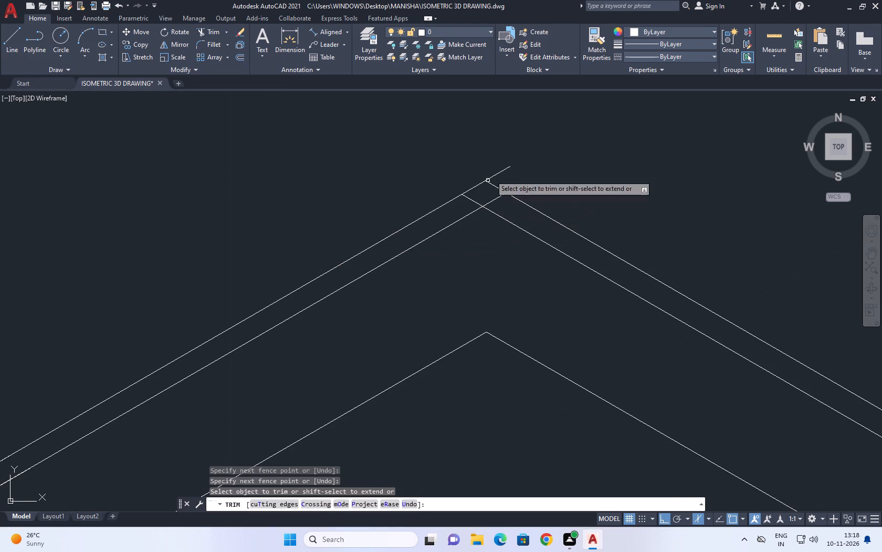
drag(510, 179, 506, 174)
drag(498, 167, 488, 159)
scroll(506, 208, up, 2)
click(492, 188)
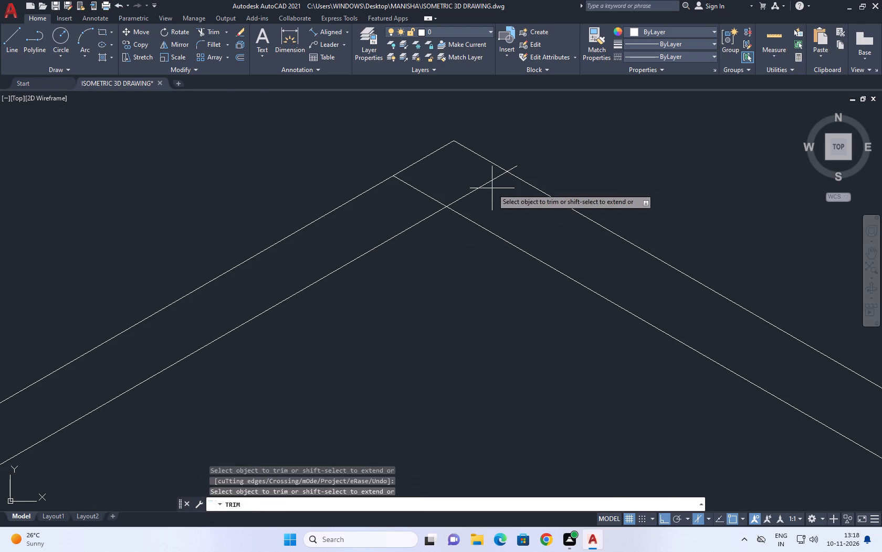
click(391, 198)
click(518, 169)
drag(507, 162, 500, 158)
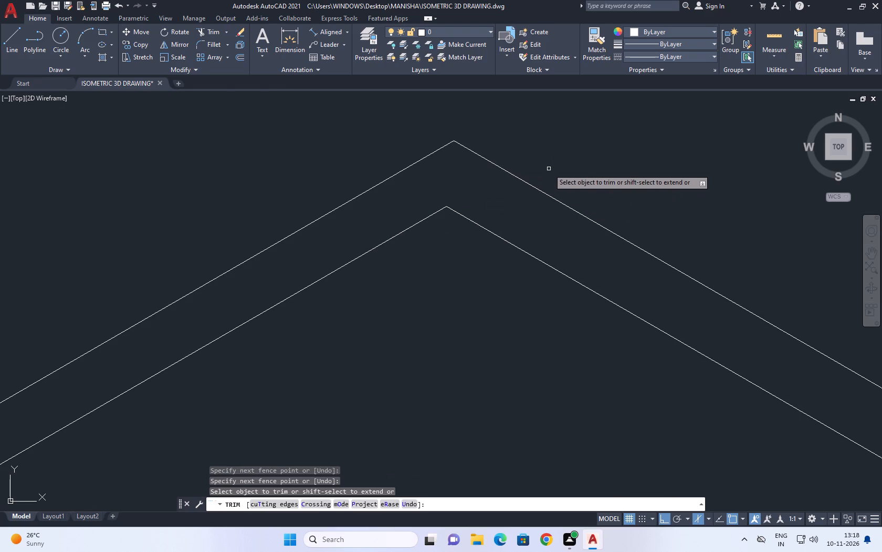
key(space)
Draw a vertical corner line from the inner top edges' peak straight down past the base lines.
scroll(538, 171, down, 4)
middle_drag(523, 172, 375, 199)
scroll(366, 203, down, 3)
key(l)
key(space)
scroll(355, 223, up, 4)
click(418, 124)
click(411, 265)
key(space)
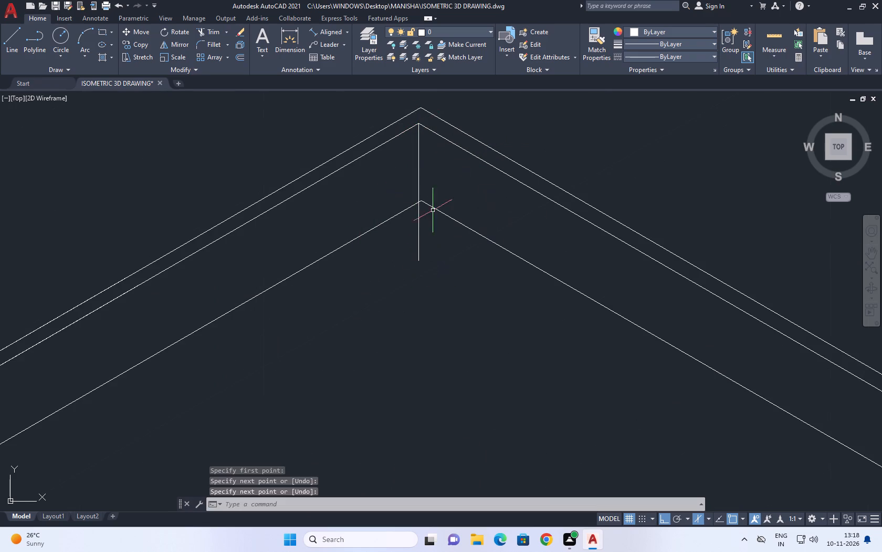
Extend the adjoining run's base line to the new vertical corner line.
middle_drag(418, 140, 413, 187)
key(e)
key(x)
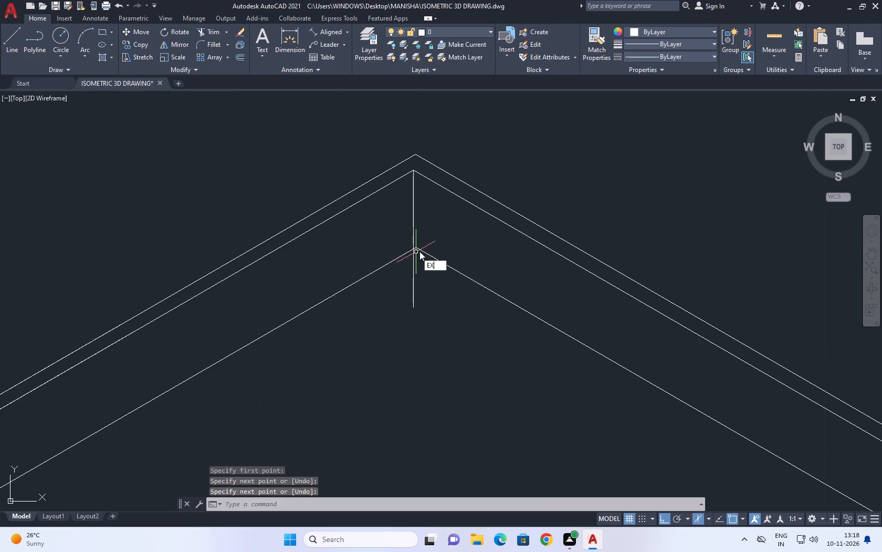
key(space)
click(455, 243)
click(437, 268)
key(space)
Move the neighbouring run's base line so it meets the extended base line's end at the vertical corner line.
scroll(435, 252, down, 2)
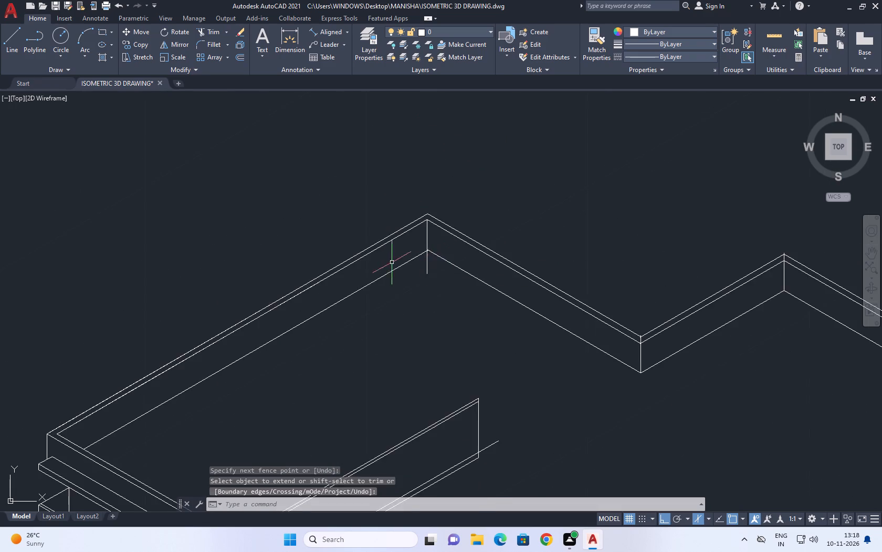
scroll(391, 262, up, 1)
click(414, 274)
click(401, 253)
middle_drag(474, 234, 430, 266)
key(m)
key(space)
scroll(430, 267, up, 2)
scroll(358, 293, up, 1)
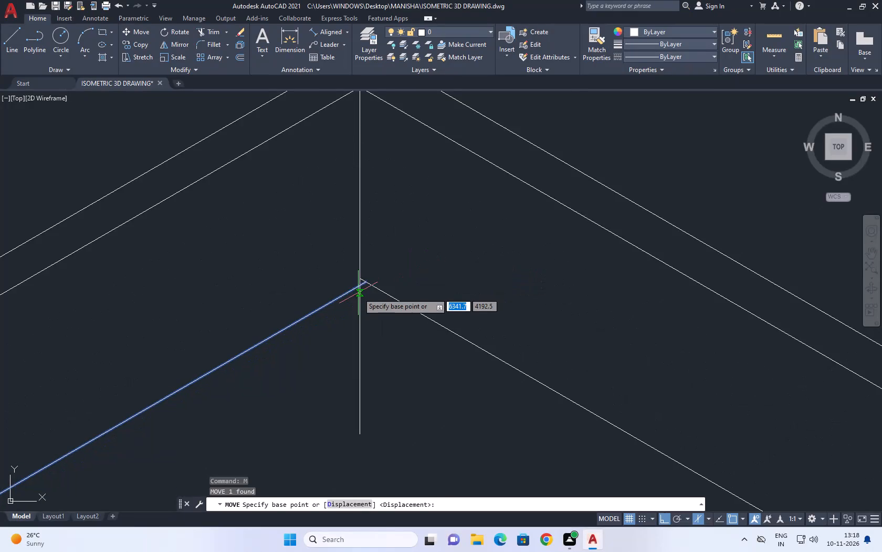
scroll(357, 293, up, 1)
click(370, 275)
click(363, 268)
Trim the vertical corner line's overshoot below the base lines at the outer roof corner.
scroll(380, 275, down, 3)
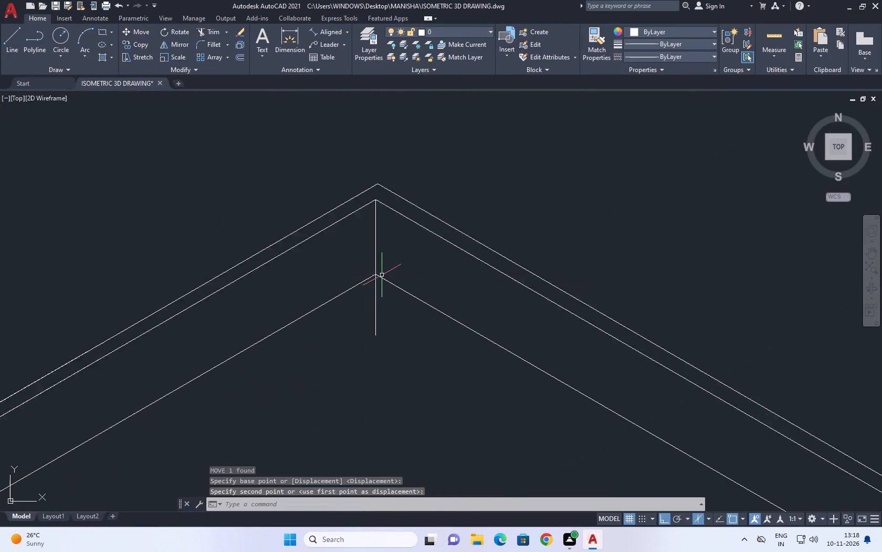
scroll(383, 274, down, 3)
middle_drag(387, 272, 397, 284)
text(TR)
key(space)
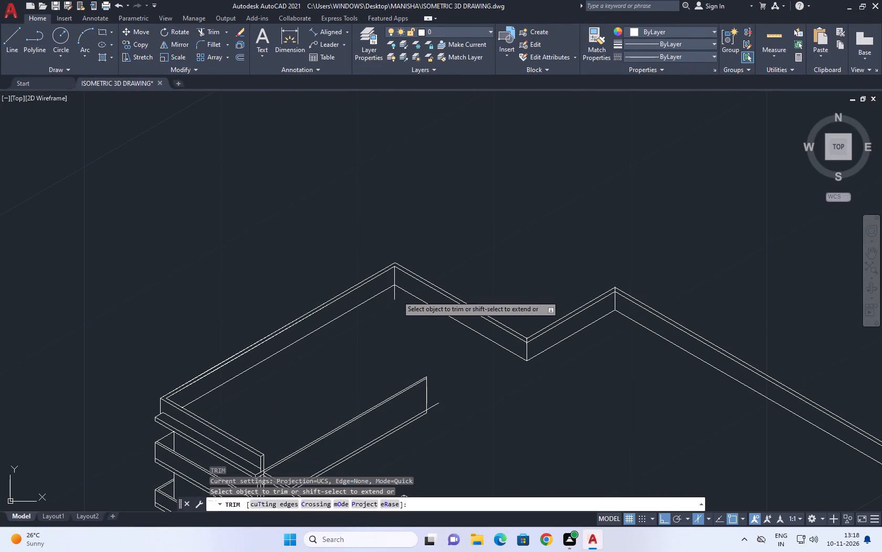
click(397, 295)
drag(380, 298, 380, 304)
key(space)
Trim the vertical line's stub projecting above the top edges' peak at the next outer roof corner.
scroll(392, 293, down, 3)
scroll(420, 290, up, 3)
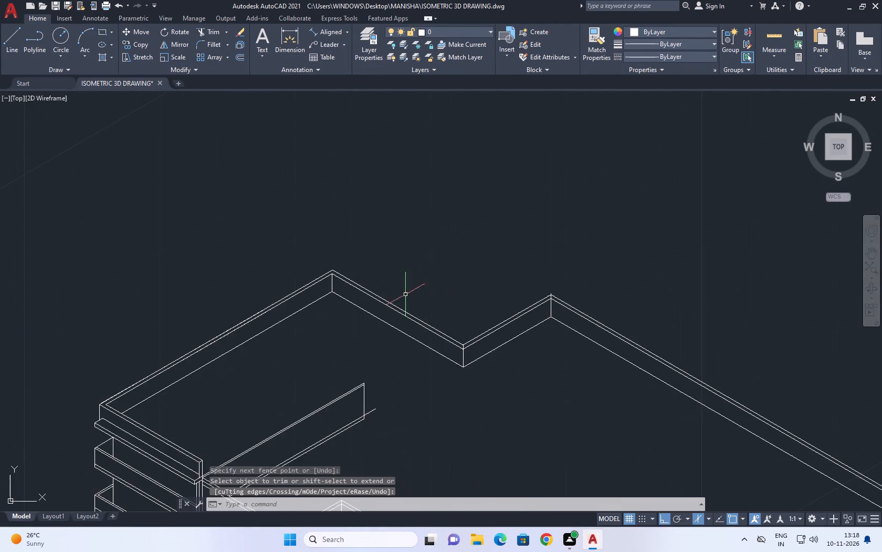
middle_drag(492, 275, 459, 255)
middle_drag(249, 307, 360, 275)
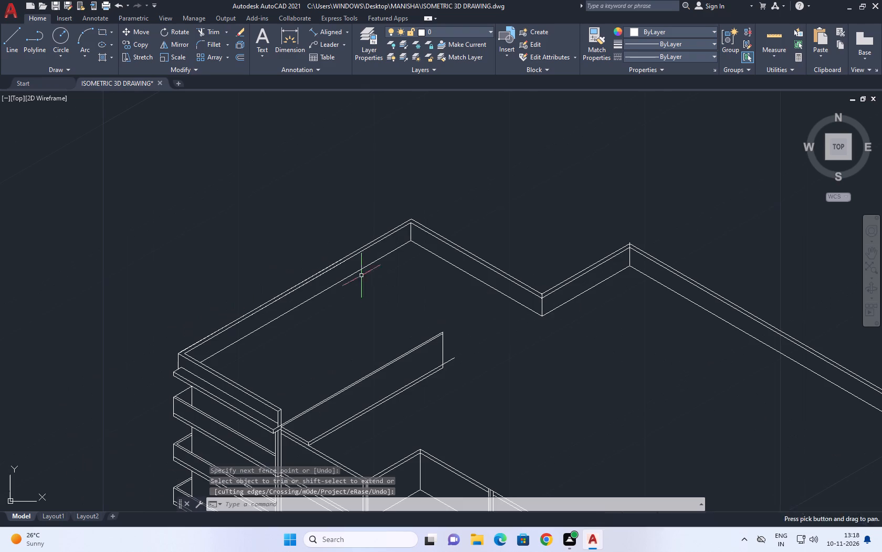
middle_drag(466, 327, 423, 304)
scroll(645, 238, up, 2)
scroll(471, 193, up, 1)
middle_drag(507, 191, 424, 209)
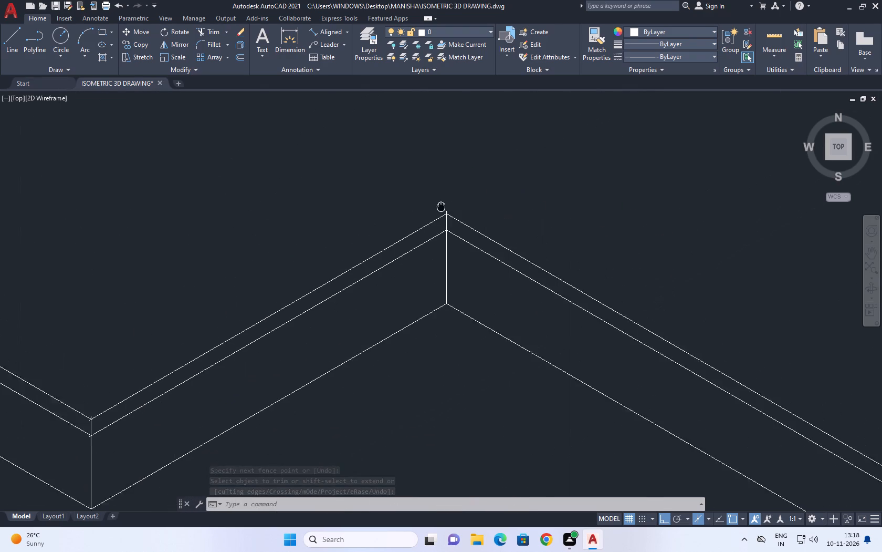
middle_drag(424, 209, 417, 210)
scroll(417, 210, up, 1)
text(TR)
key(space)
scroll(457, 203, up, 2)
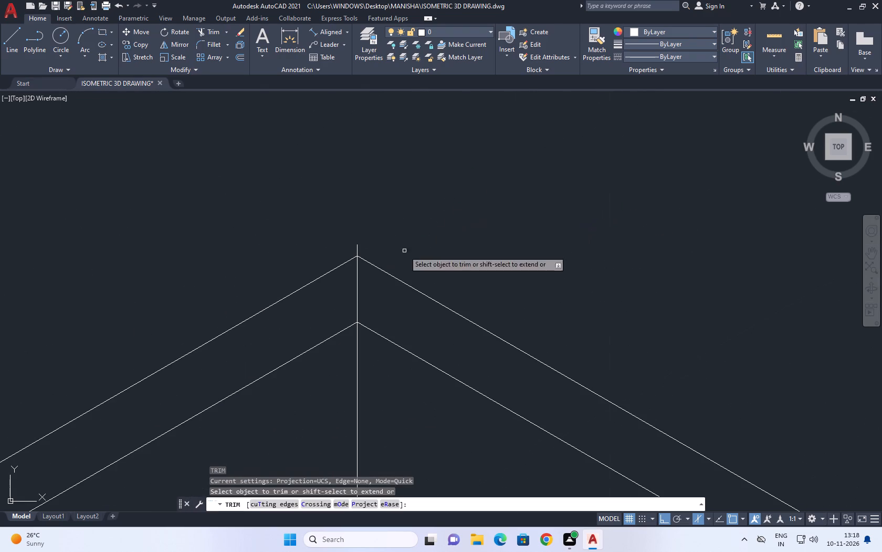
click(351, 247)
click(383, 249)
scroll(405, 251, down, 9)
key(space)
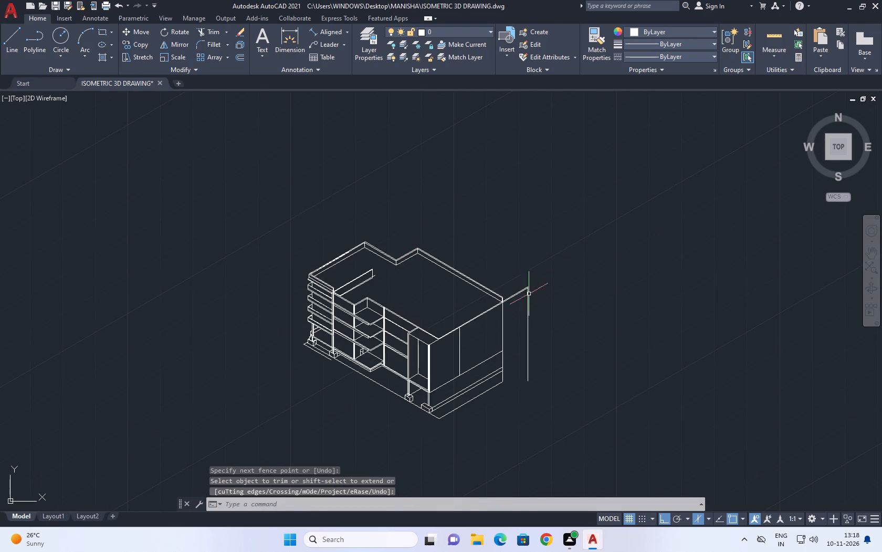
Move the detached vertical line beyond the side wall about halfway back toward the building corner, along the wall's extended top edge.
scroll(502, 290, up, 2)
middle_drag(501, 298, 467, 251)
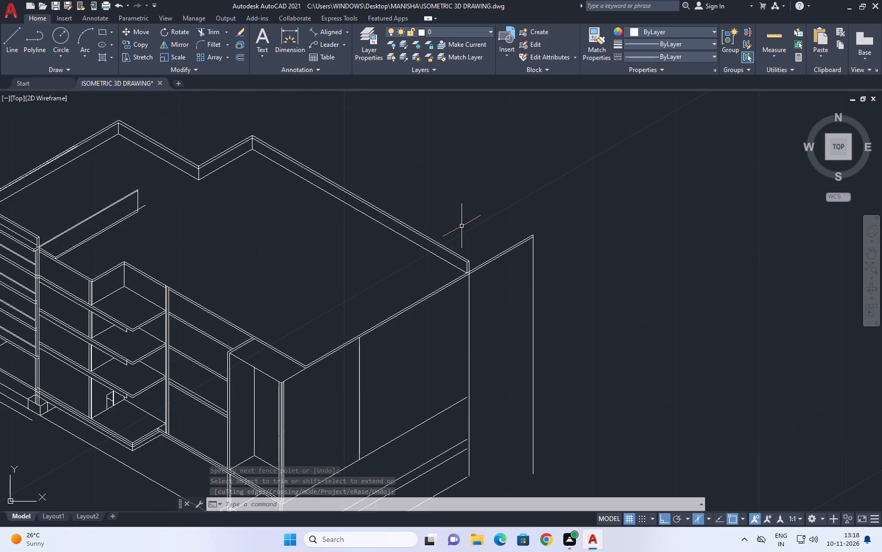
scroll(659, 305, down, 1)
middle_drag(658, 293, 595, 262)
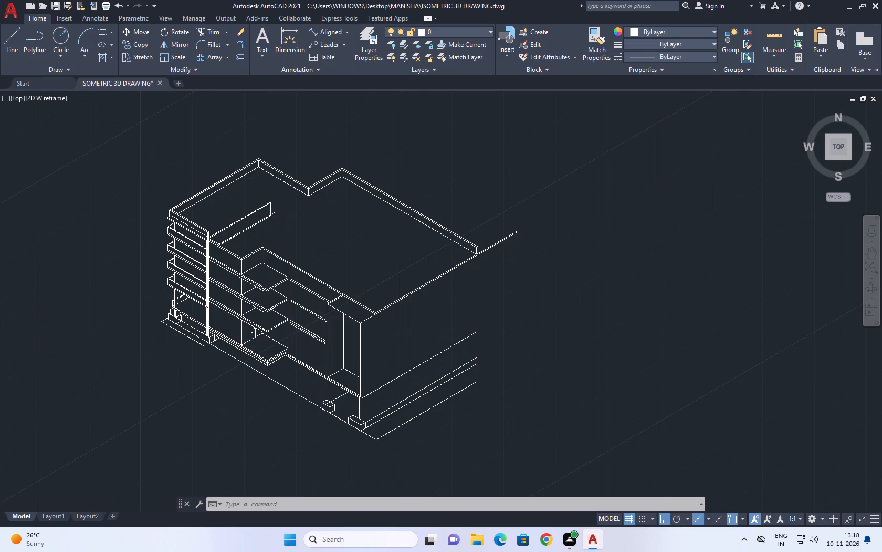
middle_drag(595, 283, 545, 275)
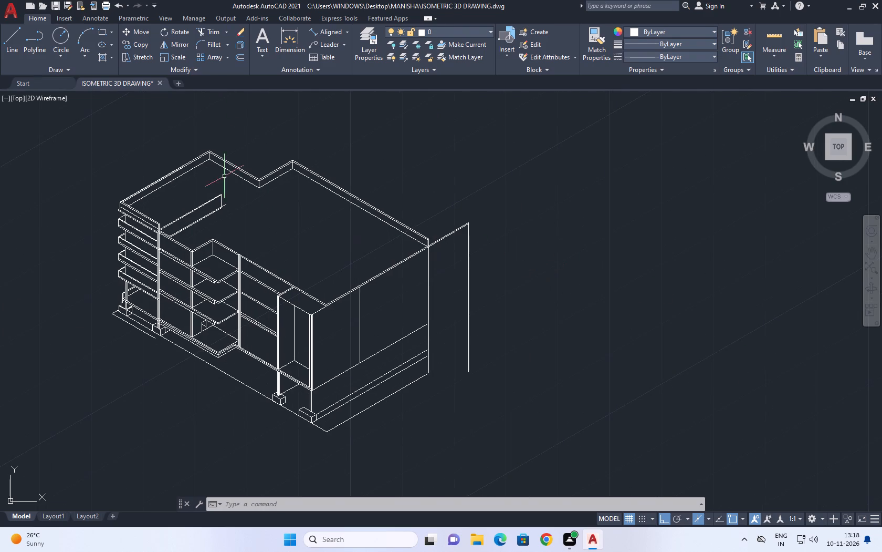
middle_drag(345, 144, 404, 234)
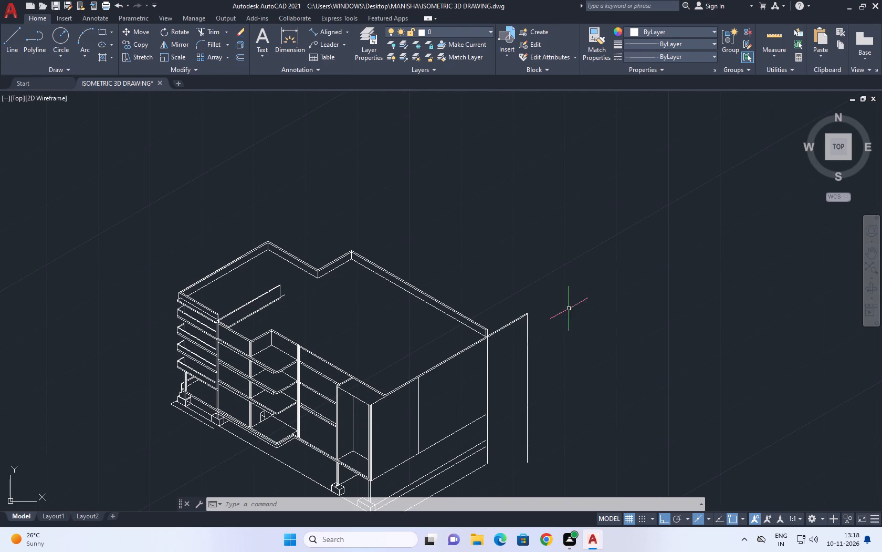
middle_drag(394, 305, 524, 302)
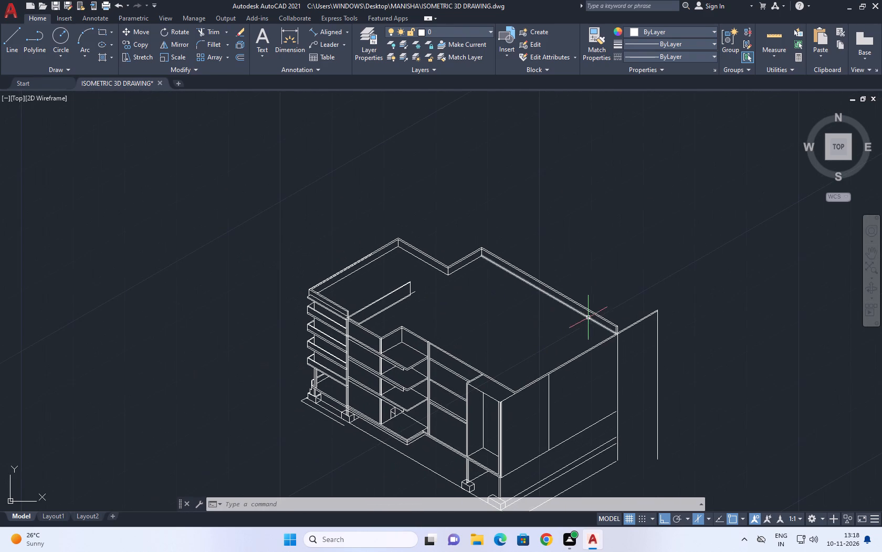
middle_drag(643, 334, 561, 223)
drag(589, 213, 584, 221)
drag(575, 239, 575, 248)
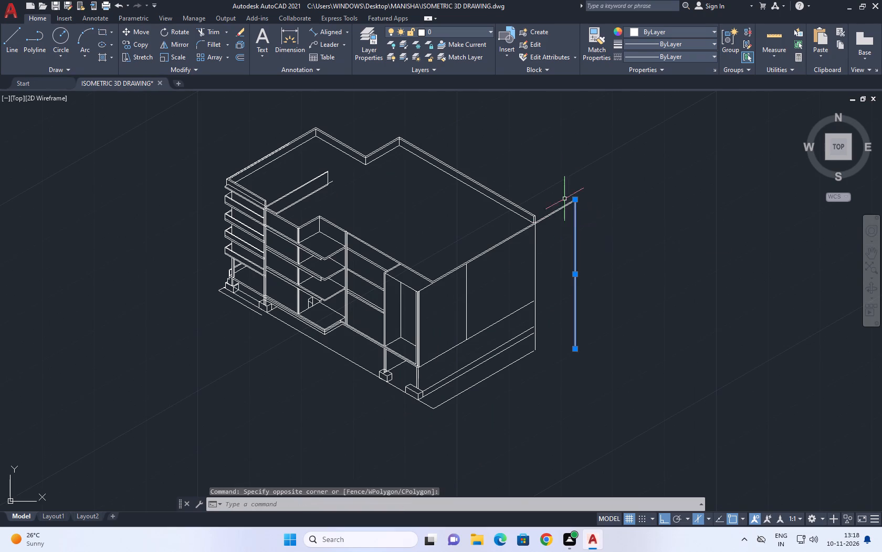
click(134, 29)
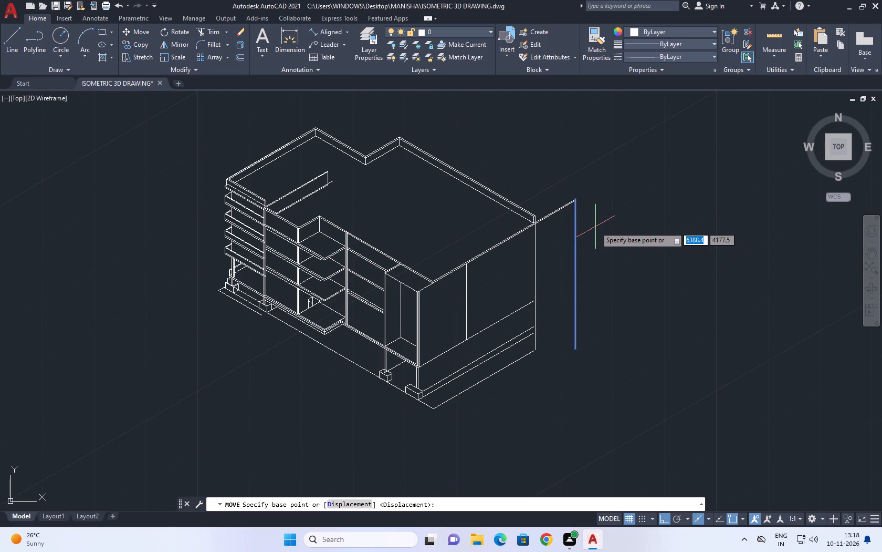
scroll(565, 189, up, 1)
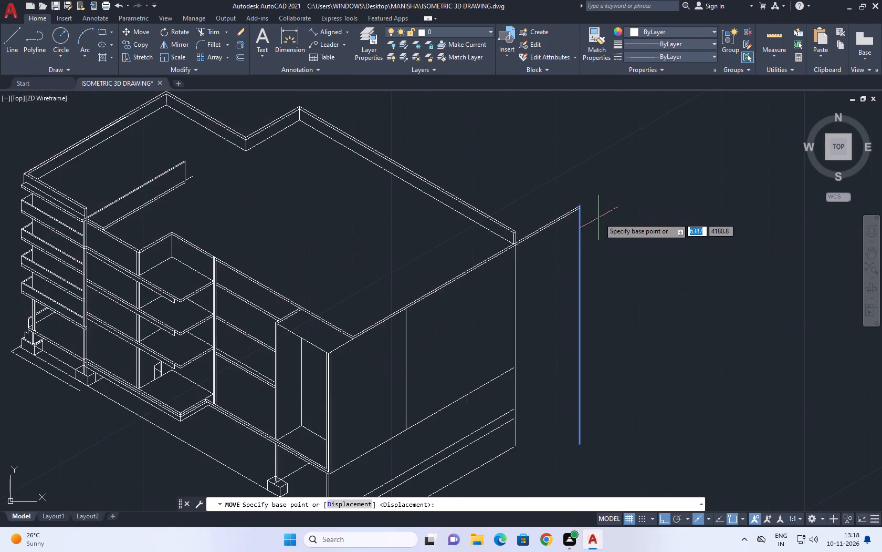
scroll(579, 209, up, 1)
click(580, 201)
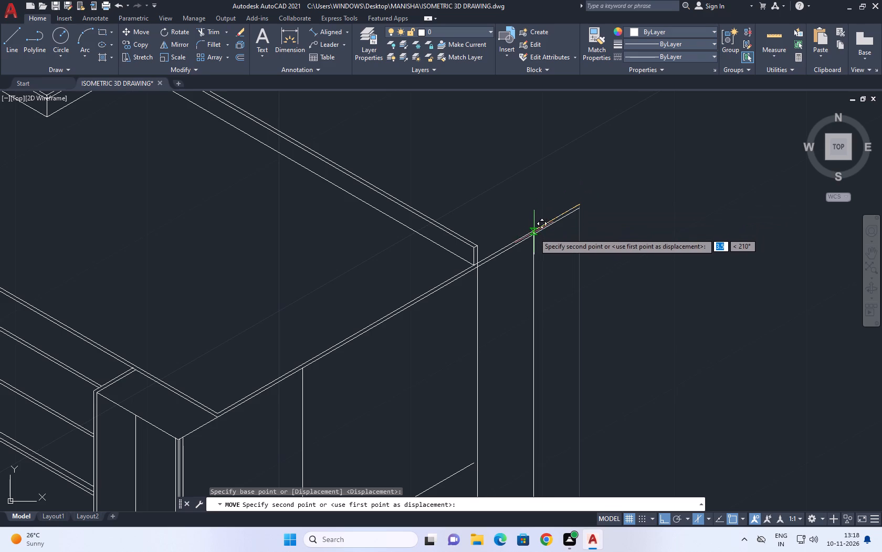
click(532, 232)
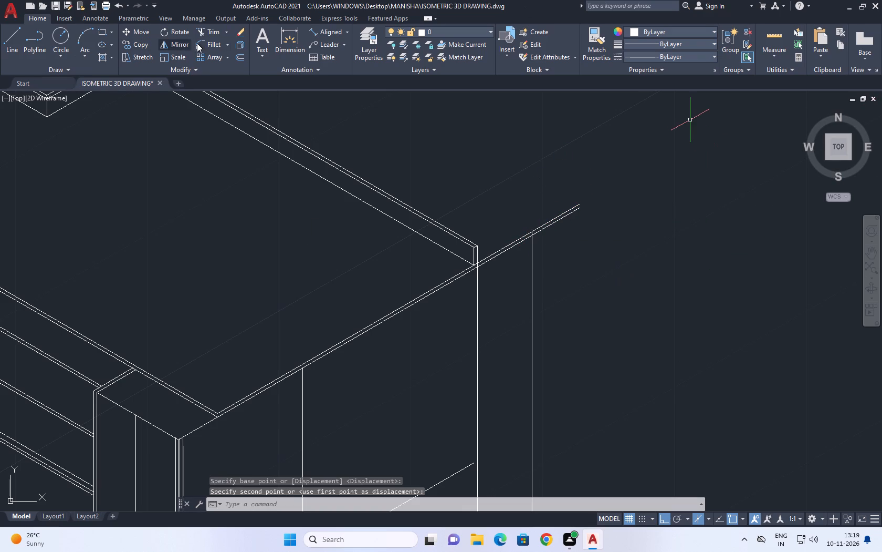
Trim the side wall's two top edges where they overshoot the moved vertical line.
drag(217, 33, 212, 29)
click(552, 208)
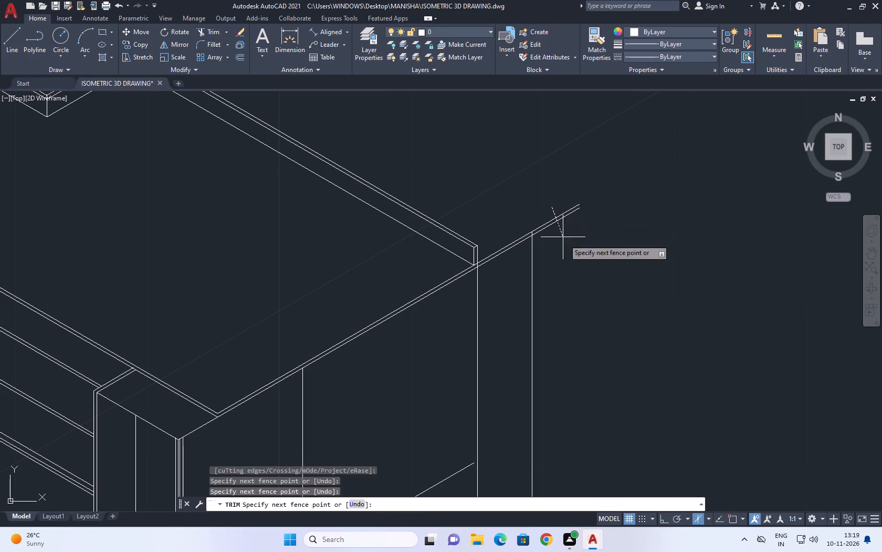
click(566, 254)
right_click(564, 203)
click(606, 223)
Move the entire long rear parapet run outward so its lower outer end meets the side wall's new top corner.
middle_drag(569, 234, 578, 313)
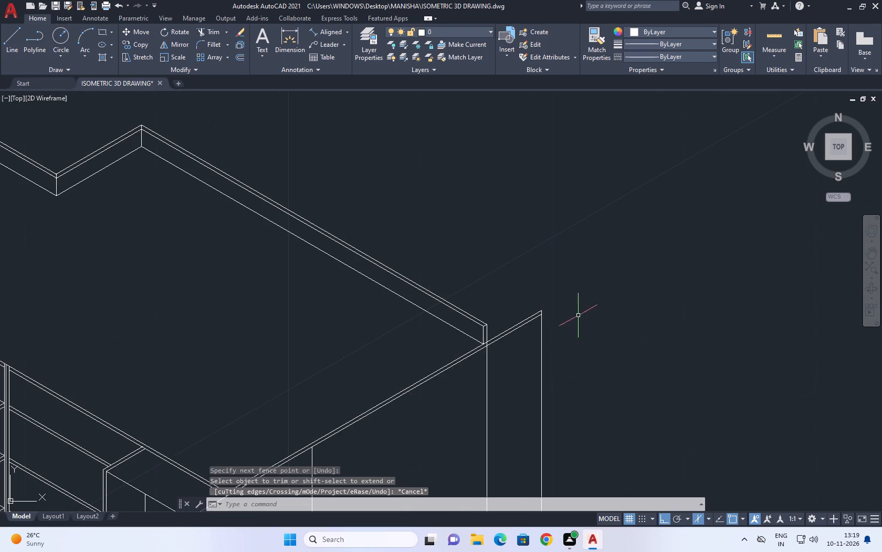
middle_drag(450, 265, 455, 281)
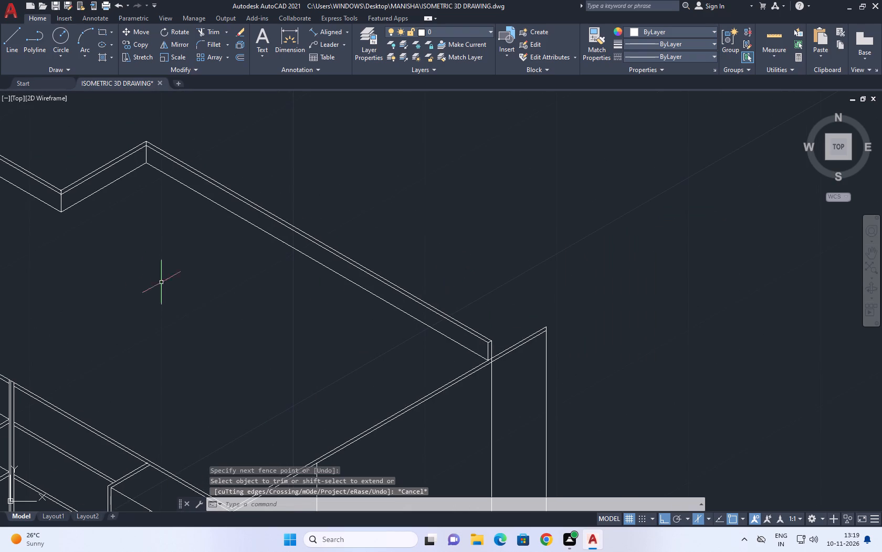
middle_drag(144, 276, 180, 283)
click(163, 125)
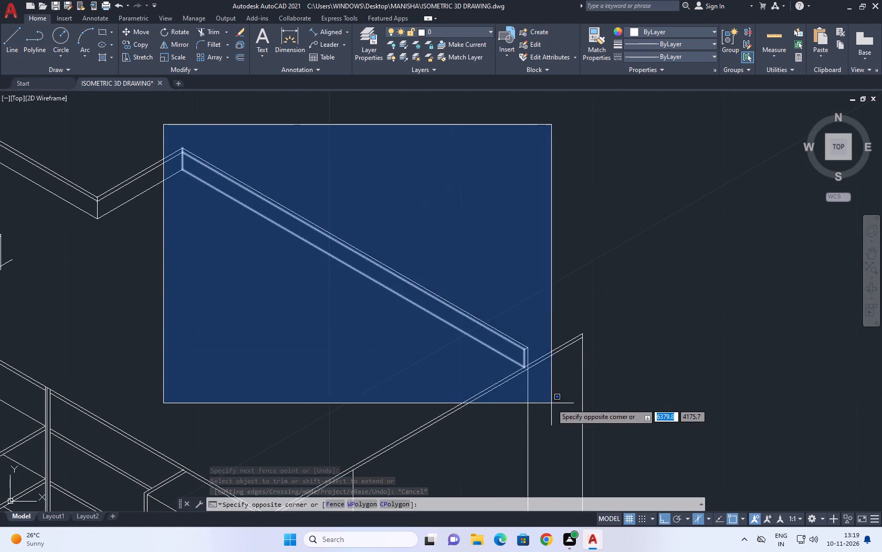
click(537, 376)
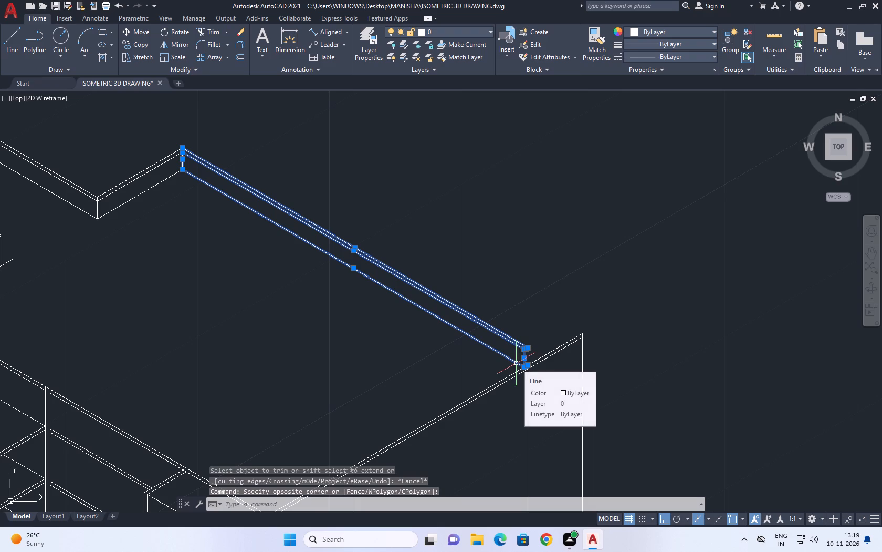
middle_drag(530, 329, 520, 331)
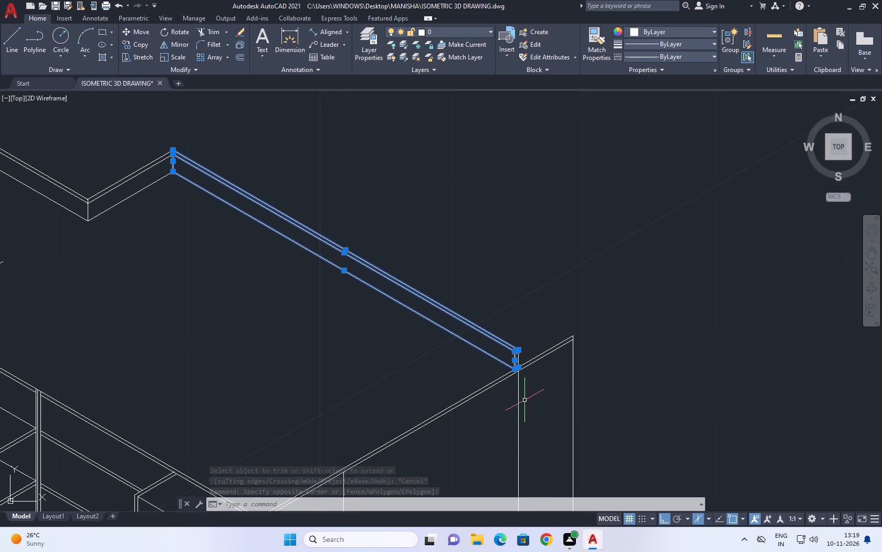
click(145, 34)
scroll(529, 379, up, 4)
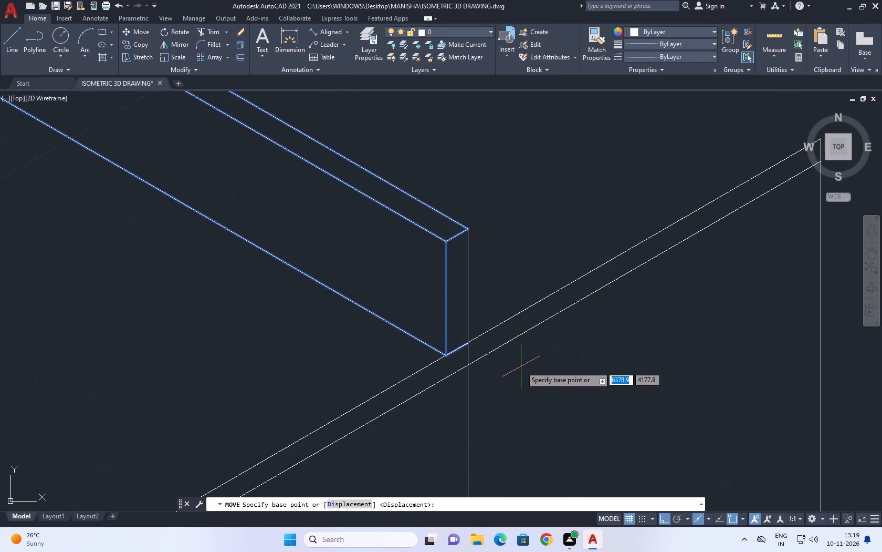
click(467, 343)
scroll(488, 321, down, 4)
scroll(534, 291, up, 1)
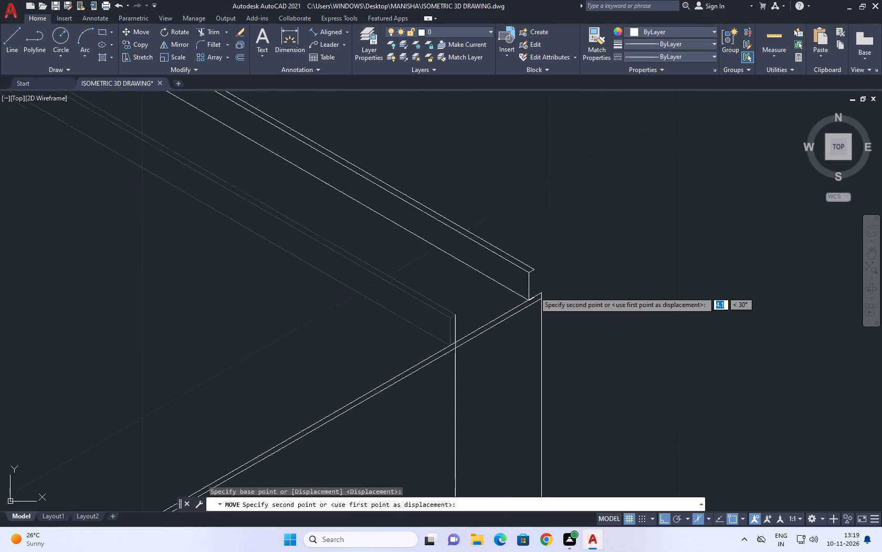
scroll(534, 291, up, 1)
click(546, 295)
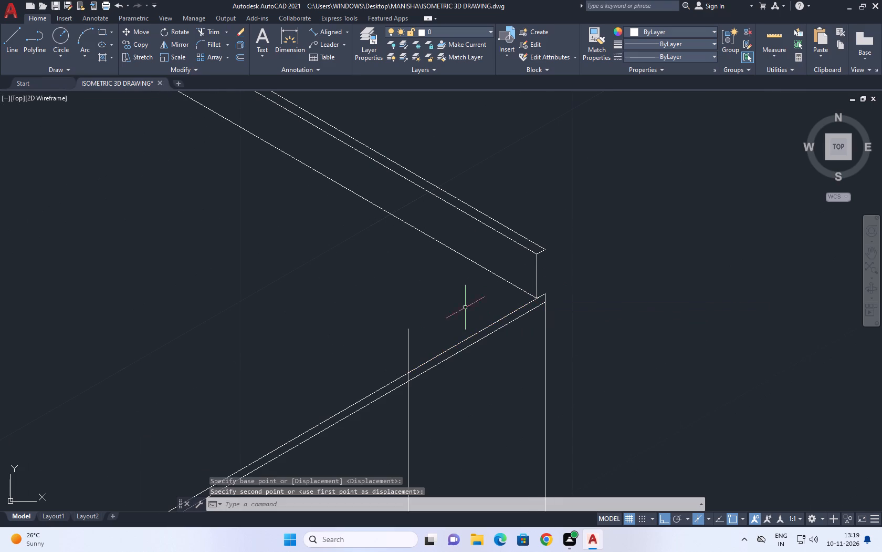
Move the long rear parapet run slightly back along the side wall's top edge, just short of the new corner.
scroll(486, 313, down, 2)
middle_drag(519, 302, 508, 352)
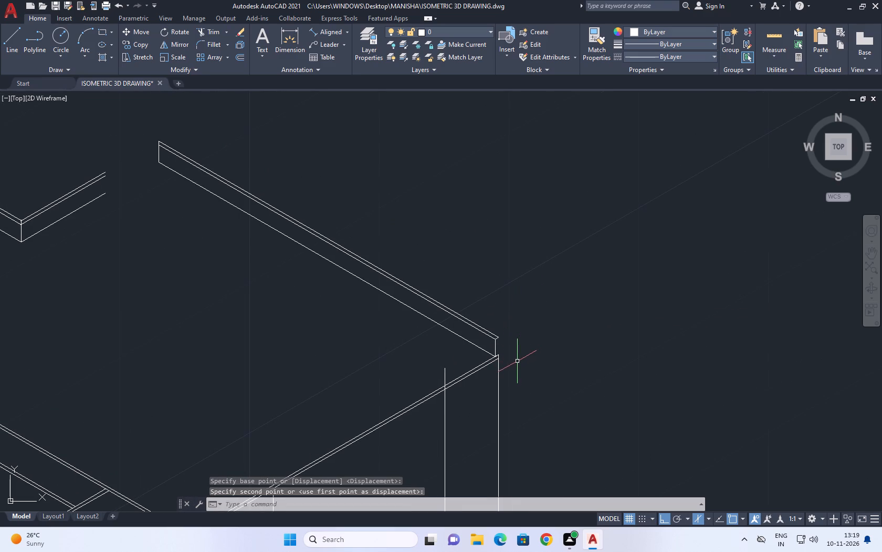
scroll(343, 264, down, 2)
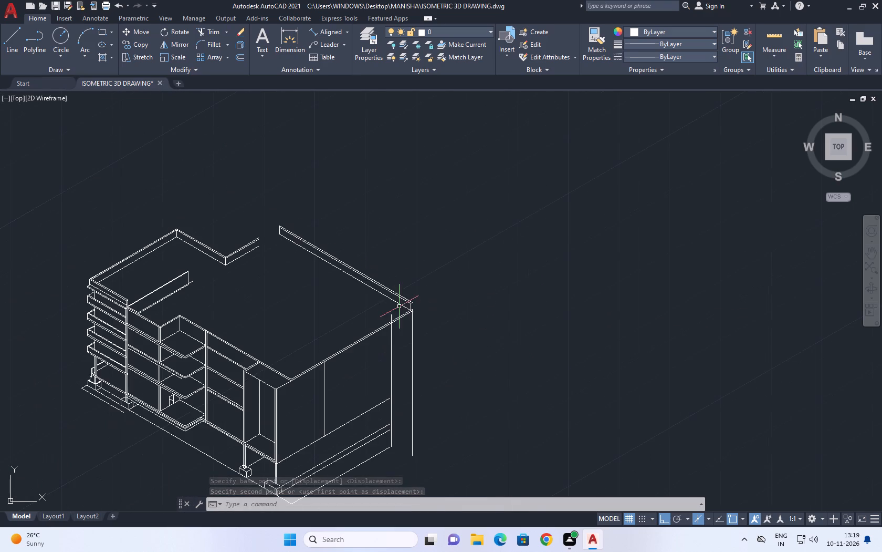
scroll(274, 222, up, 1)
click(274, 218)
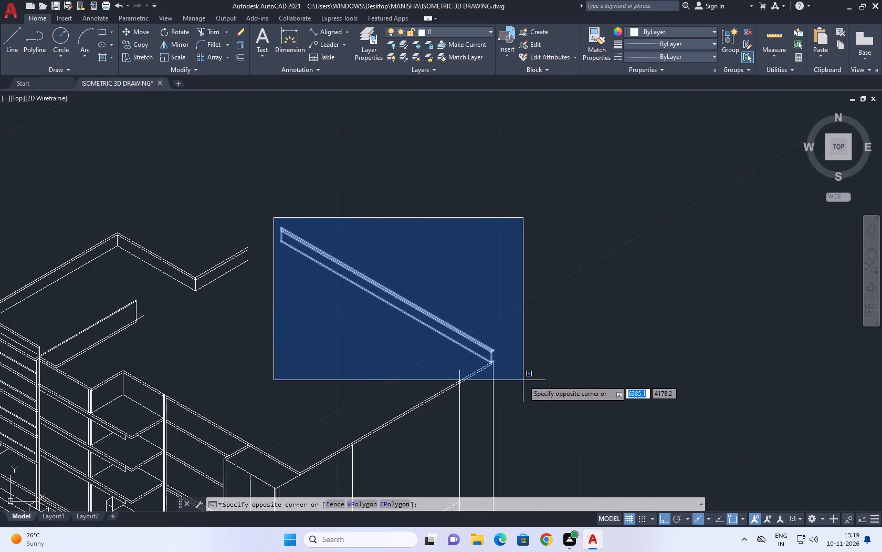
drag(523, 379, 516, 376)
text(M)
key(space)
scroll(480, 359, up, 3)
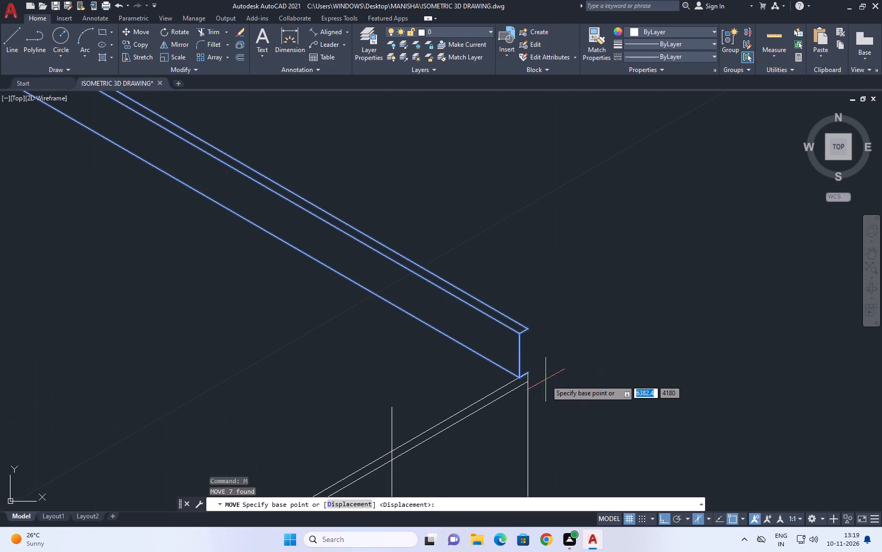
click(588, 362)
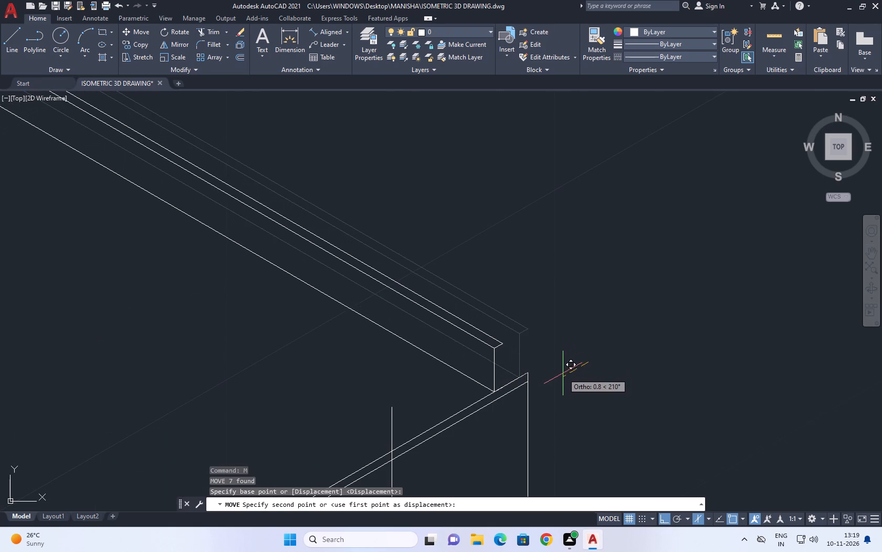
click(558, 376)
Trim the former corner's vertical line above and between the side wall's two top edges.
scroll(477, 332, down, 2)
middle_drag(469, 401, 494, 374)
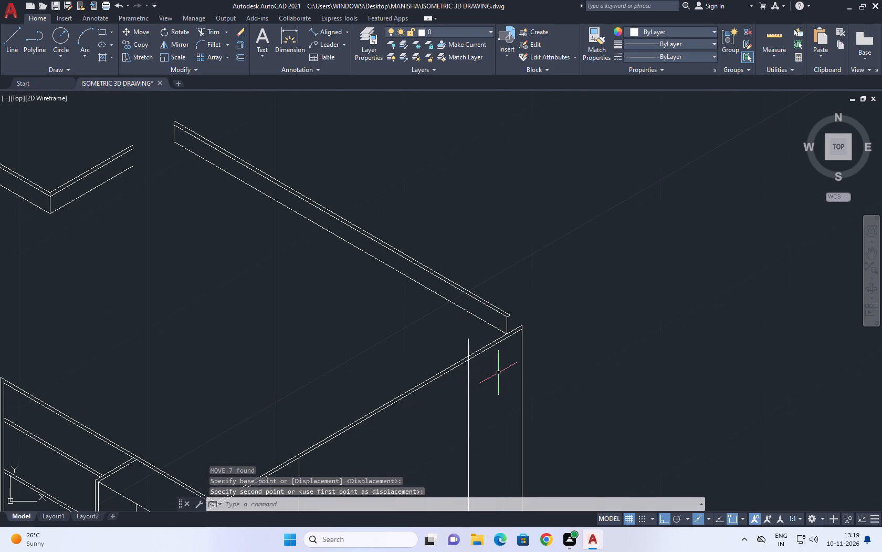
text(TR)
key(space)
scroll(465, 368, up, 2)
click(474, 308)
scroll(467, 345, up, 1)
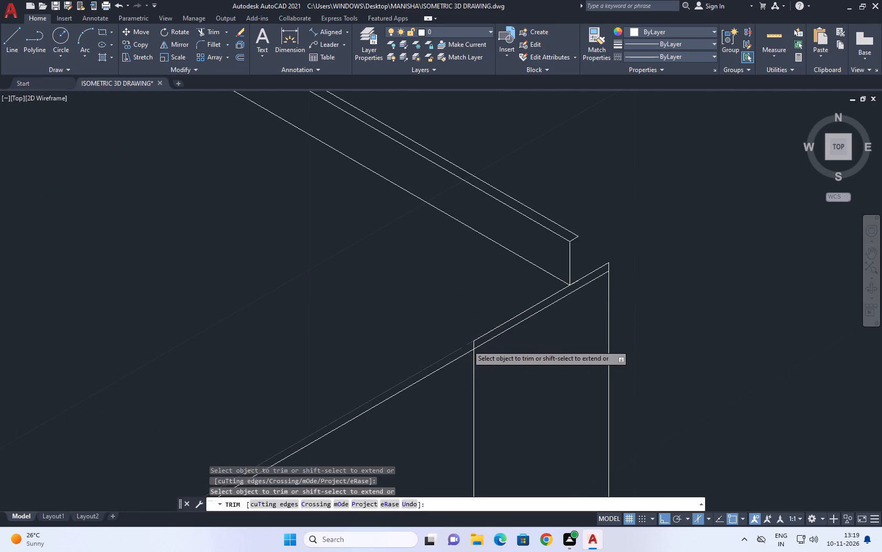
scroll(467, 345, up, 1)
click(487, 344)
scroll(487, 344, up, 1)
drag(459, 355, 454, 356)
scroll(485, 339, down, 6)
key(space)
Draw a vertical line from the long rear parapet's outer top end point down past the side wall's two top edges.
middle_drag(563, 302, 554, 338)
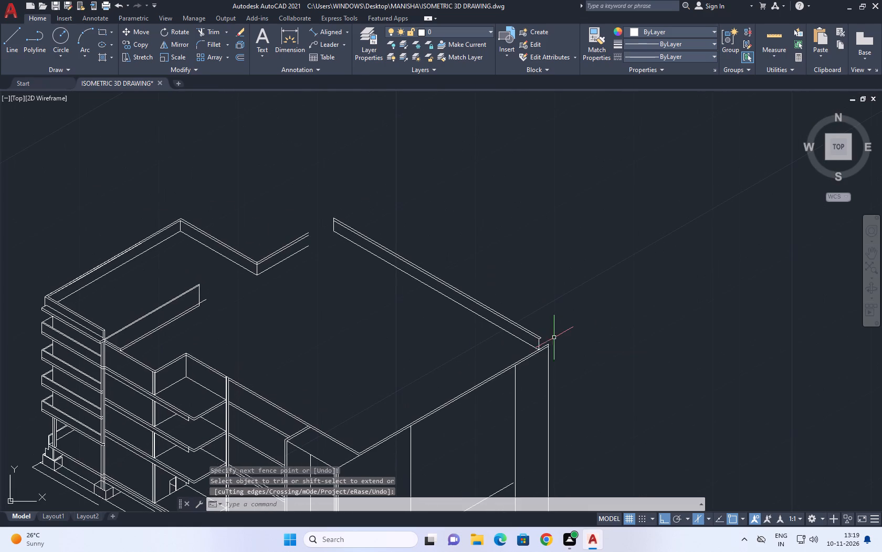
key(l)
key(space)
scroll(542, 341, up, 4)
click(545, 324)
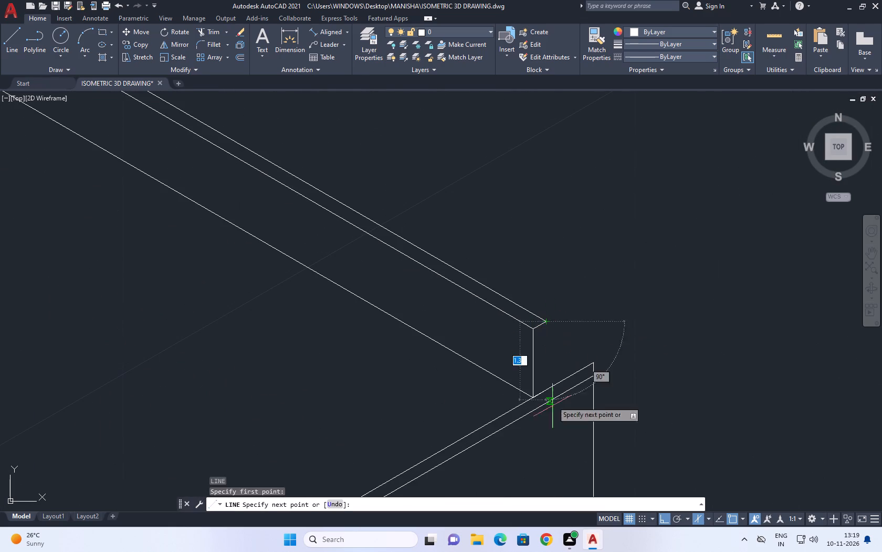
click(541, 447)
key(space)
Trim the new vertical line below the side wall's upper top edge, including the piece between the two edges.
text(TR)
key(space)
click(566, 417)
click(509, 444)
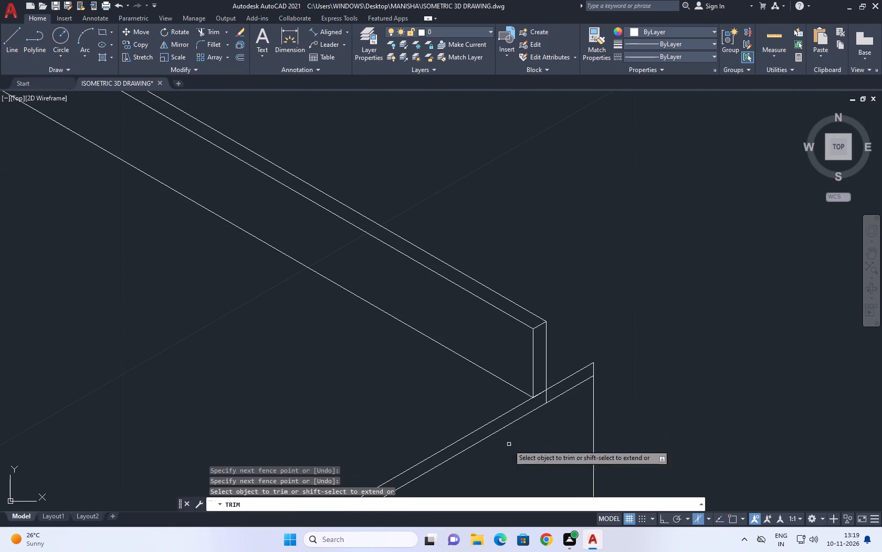
click(553, 393)
drag(523, 404, 512, 404)
key(space)
Draw a line from the side wall's top outer corner back alongside the long rear parapet, past the parapet's end face.
scroll(568, 374, down, 2)
middle_drag(626, 361, 626, 414)
key(l)
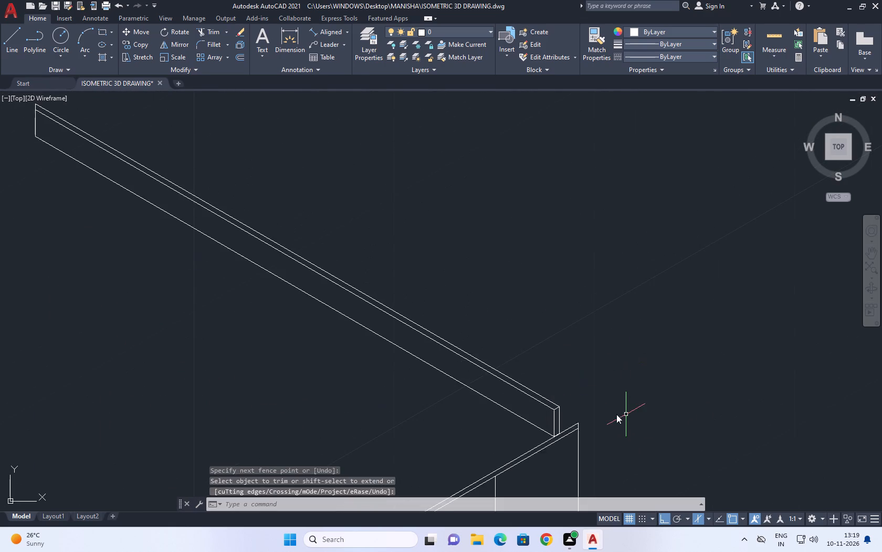
scroll(573, 411, up, 3)
key(space)
click(601, 463)
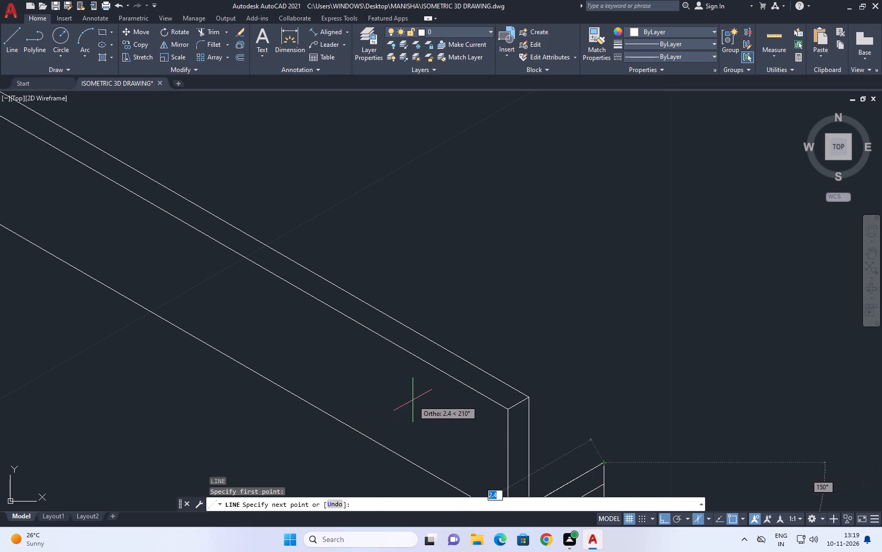
key(F5)
click(396, 388)
key(space)
Trim the parts of the new line that run behind and across the rear parapet's end face.
key(t)
key(r)
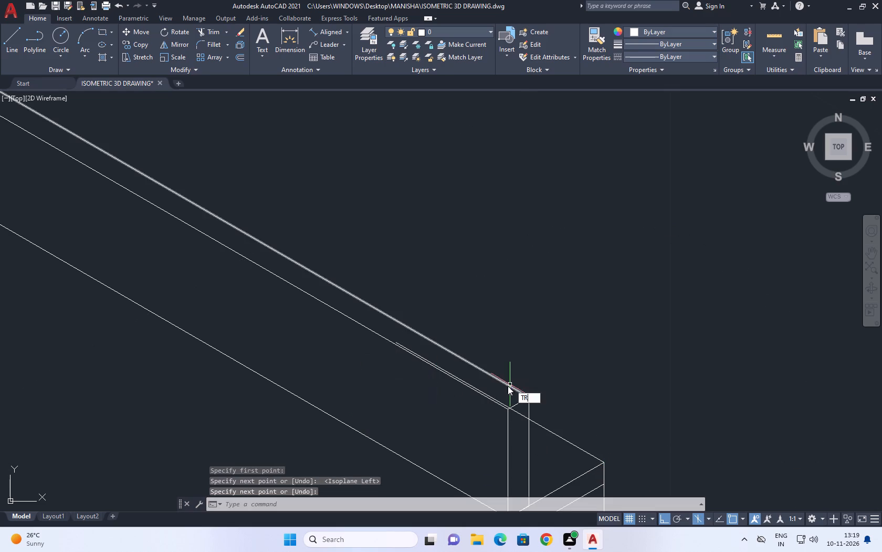
key(space)
scroll(502, 386, up, 1)
click(491, 411)
scroll(456, 353, down, 2)
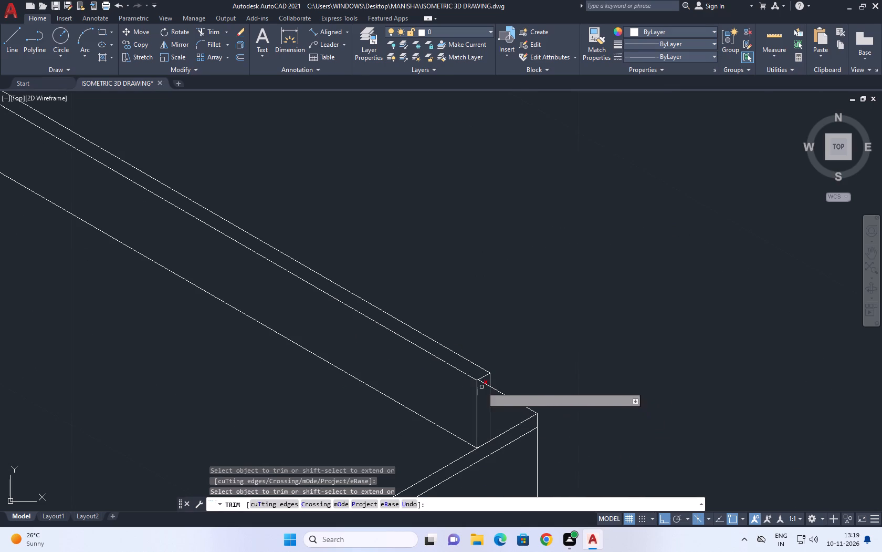
click(484, 383)
key(space)
Extend the three edges of the short parapet return at the roof notch to meet the long rear parapet's far end.
scroll(552, 373, down, 5)
middle_drag(476, 329, 553, 286)
scroll(513, 258, up, 2)
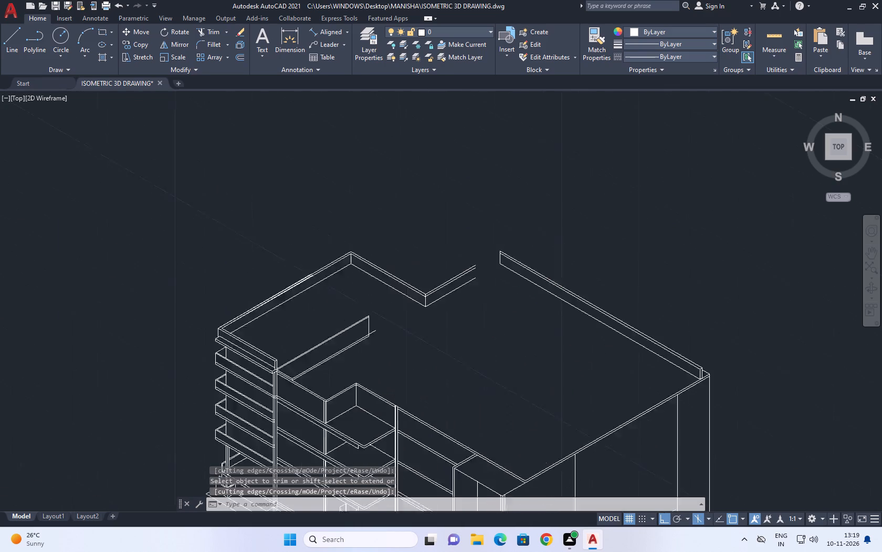
middle_drag(476, 264, 470, 292)
key(e)
key(x)
key(space)
drag(387, 279, 386, 274)
click(430, 371)
key(space)
Shorten the vertical line at the newly joined rear parapet corner so its top ends at the inner top edge.
scroll(492, 299, up, 4)
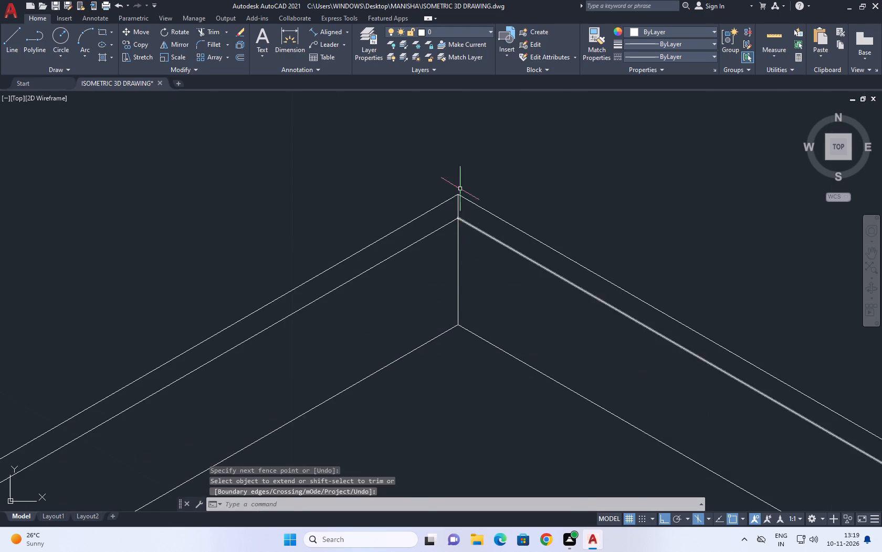
scroll(458, 186, down, 4)
middle_drag(578, 300, 430, 163)
middle_drag(657, 277, 565, 310)
scroll(554, 343, down, 1)
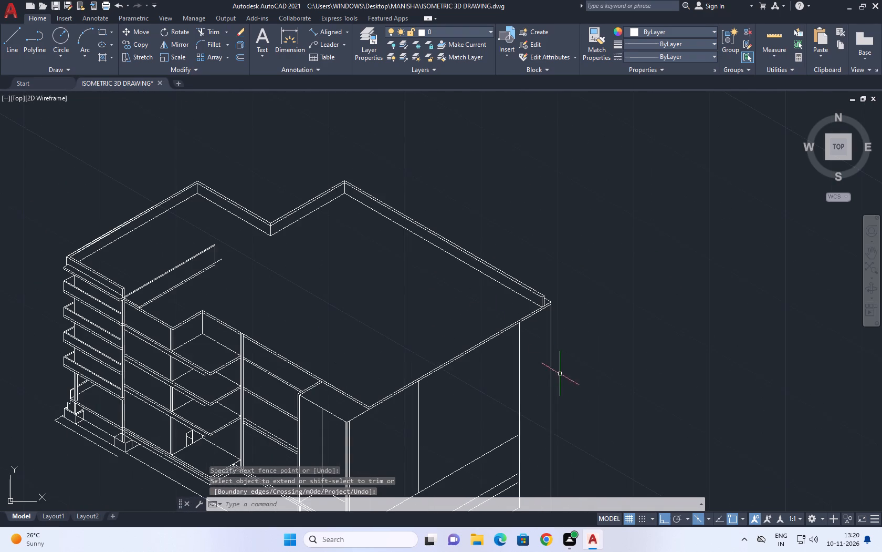
scroll(346, 176, up, 7)
click(297, 219)
drag(279, 219, 275, 219)
click(288, 197)
click(287, 257)
scroll(345, 211, down, 2)
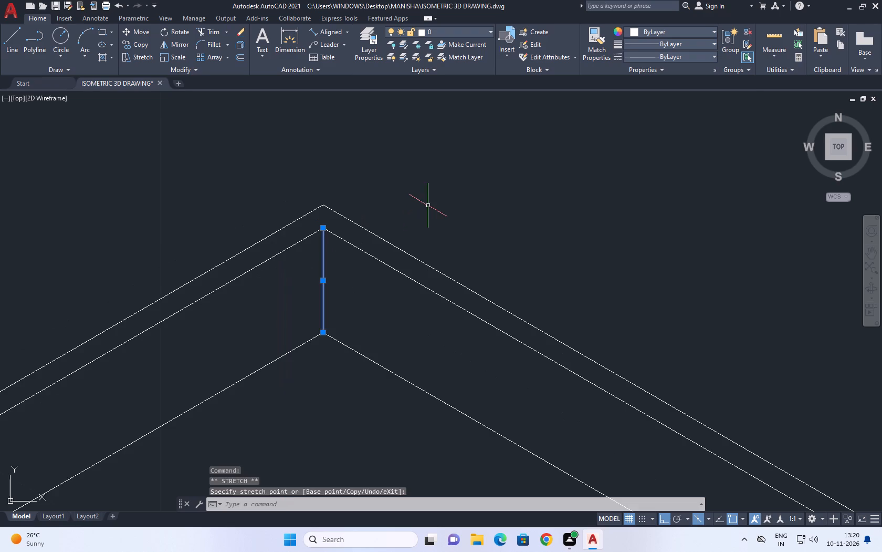
key(Escape)
Shorten the vertical line at the roof notch's inward parapet corner so its top ends at the lower top edge.
scroll(423, 210, down, 5)
middle_drag(503, 218, 470, 254)
middle_drag(519, 302, 421, 286)
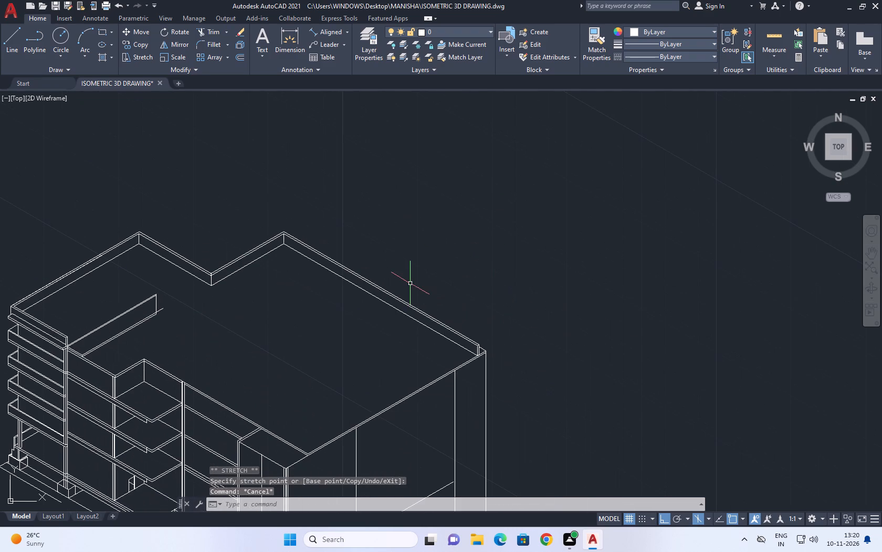
middle_drag(350, 324, 271, 326)
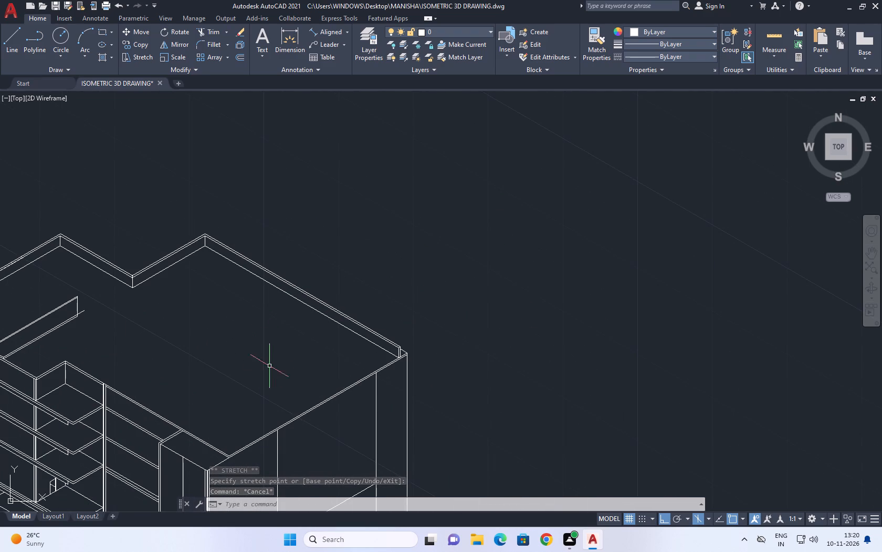
middle_drag(157, 318, 194, 333)
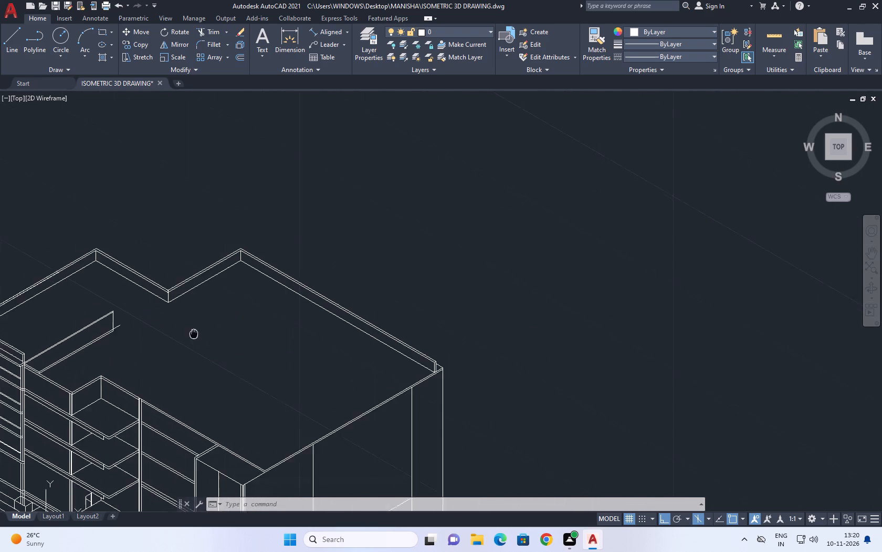
middle_drag(194, 333, 196, 333)
scroll(145, 291, up, 2)
scroll(202, 308, up, 4)
drag(277, 319, 271, 326)
click(208, 335)
scroll(240, 300, up, 2)
click(188, 184)
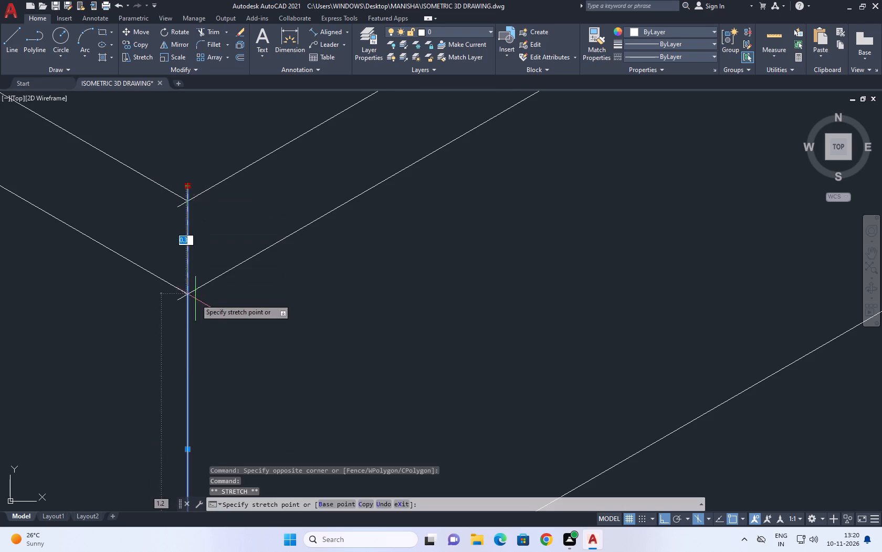
click(186, 291)
key(Escape)
Trim the short overshoots of the two parapet top edges at the roof notch's inward corner.
scroll(235, 242, down, 2)
key(t)
key(r)
key(space)
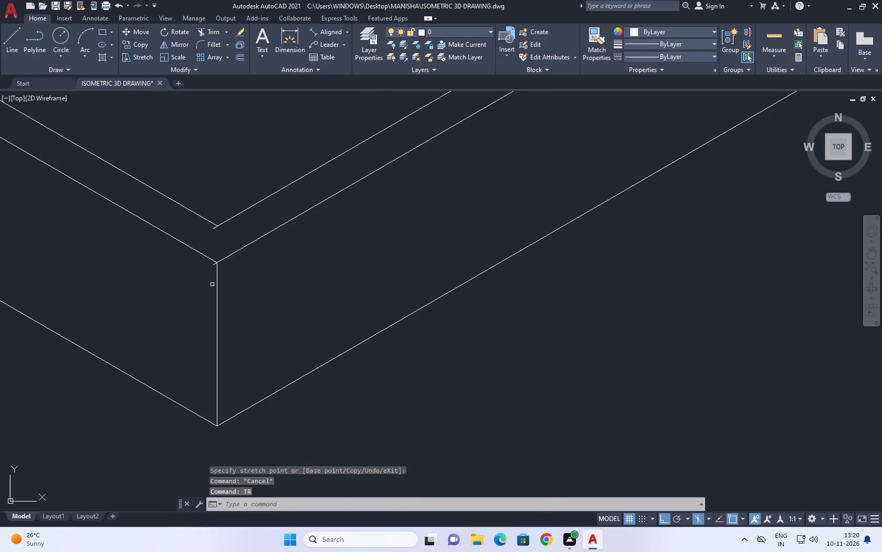
scroll(208, 288, up, 2)
click(218, 228)
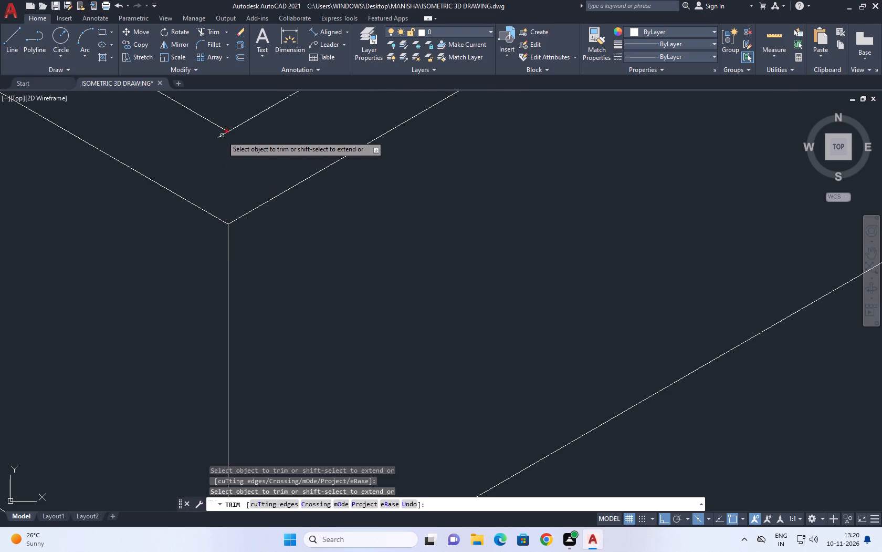
click(222, 135)
scroll(233, 211, down, 9)
key(space)
Trim the base line of the freestanding roof wall where it extends beyond the wall's vertical end.
scroll(301, 217, up, 3)
middle_drag(211, 192, 237, 208)
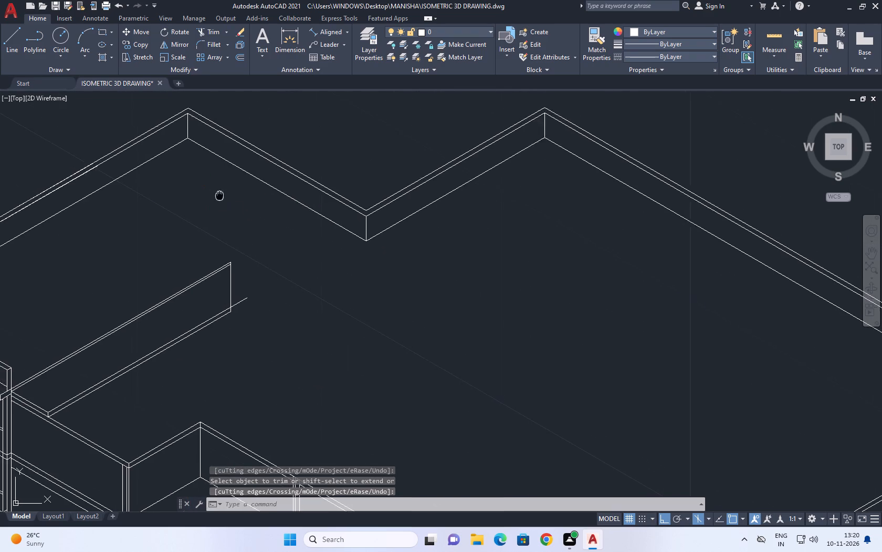
middle_drag(237, 208, 246, 216)
key(t)
key(r)
key(space)
scroll(278, 366, up, 3)
click(239, 180)
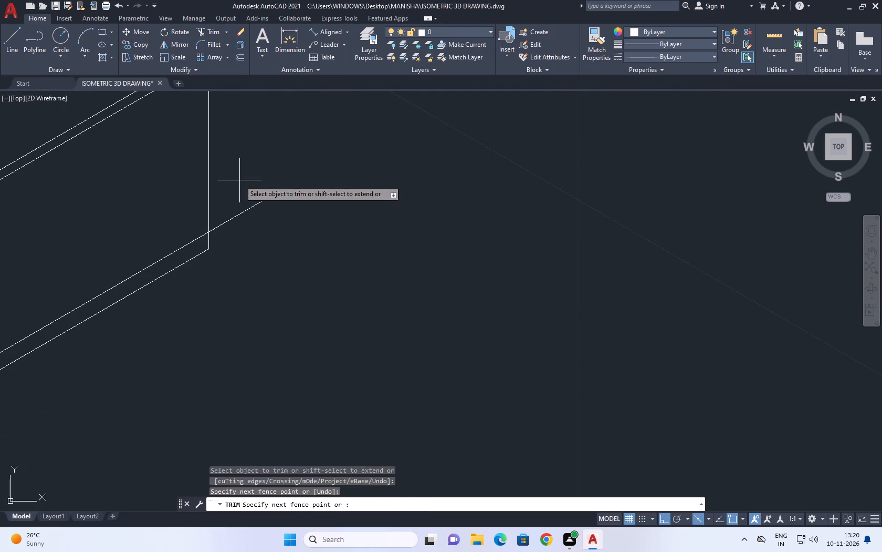
drag(254, 287, 253, 321)
scroll(343, 301, down, 6)
key(space)
Examine the whole building and the side wall's outer rear corner to check the joined roof parapet.
scroll(413, 344, down, 1)
middle_drag(497, 318, 455, 283)
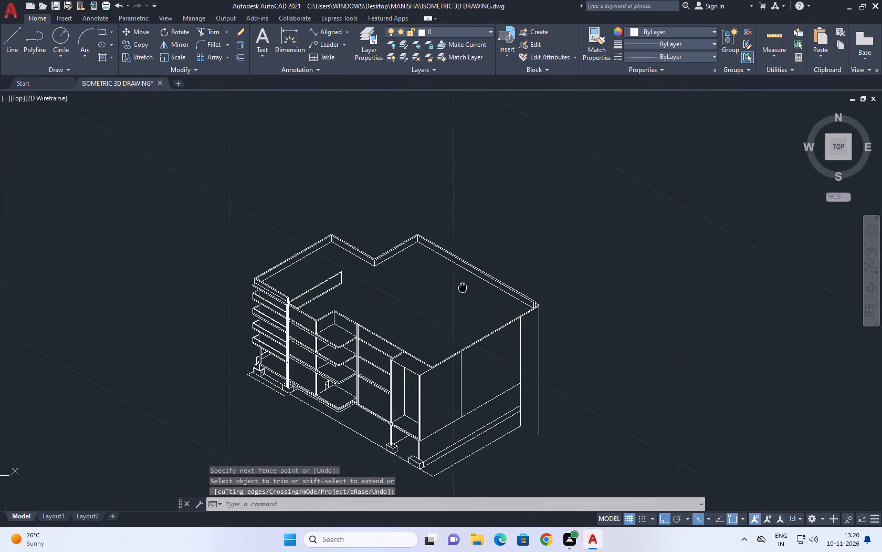
middle_drag(455, 283, 447, 278)
scroll(525, 290, up, 1)
middle_drag(516, 340, 452, 264)
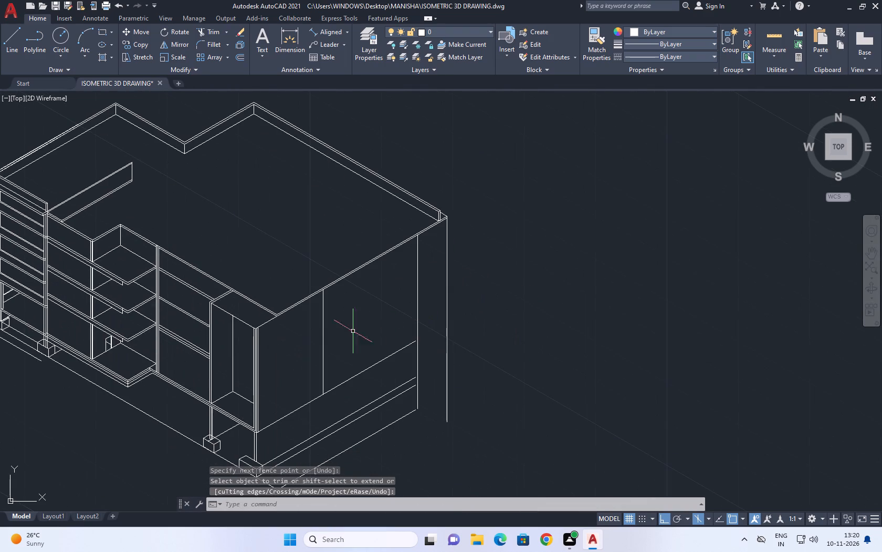
scroll(424, 240, up, 2)
middle_drag(428, 264, 445, 289)
scroll(562, 409, down, 1)
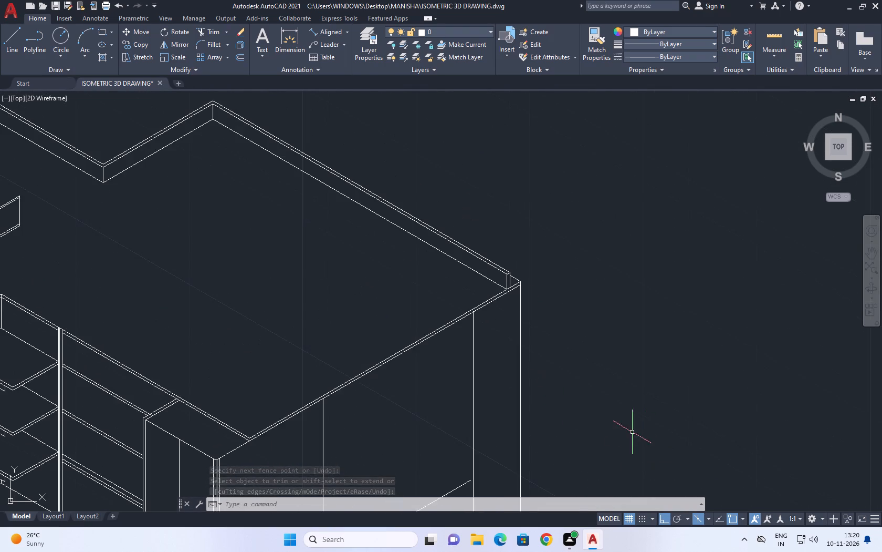
middle_drag(613, 433, 468, 385)
middle_drag(522, 427, 471, 409)
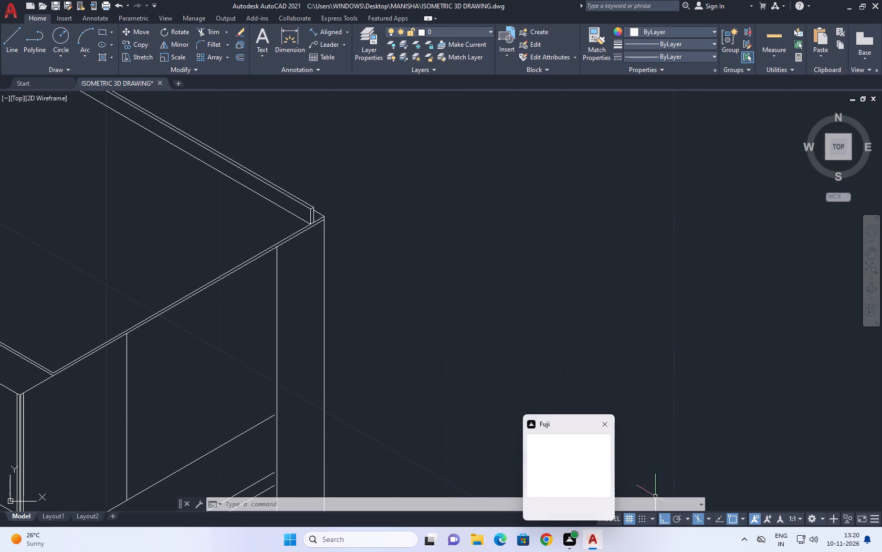
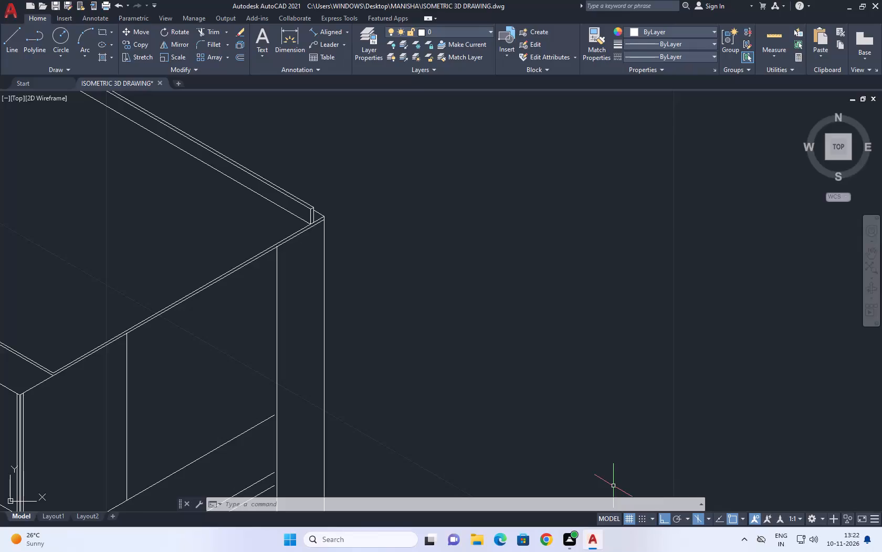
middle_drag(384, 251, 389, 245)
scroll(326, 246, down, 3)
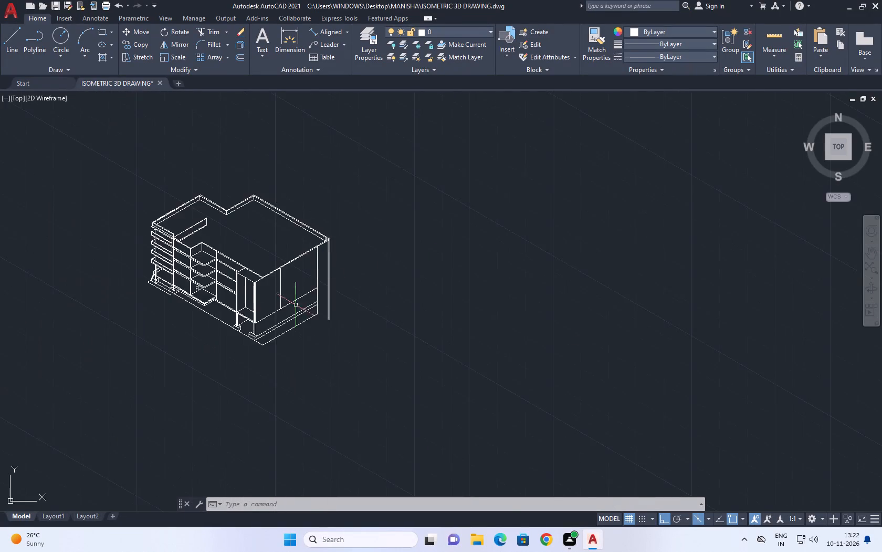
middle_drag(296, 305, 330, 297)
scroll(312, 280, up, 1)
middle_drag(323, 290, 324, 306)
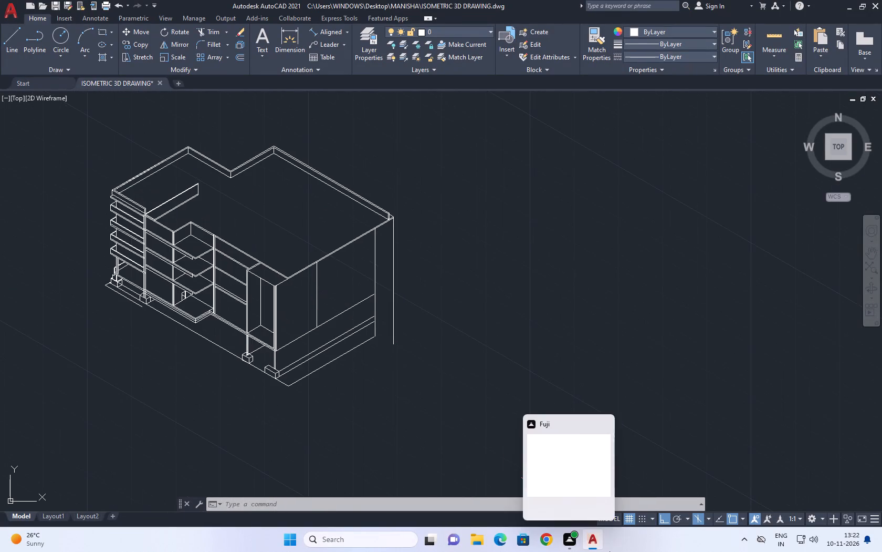
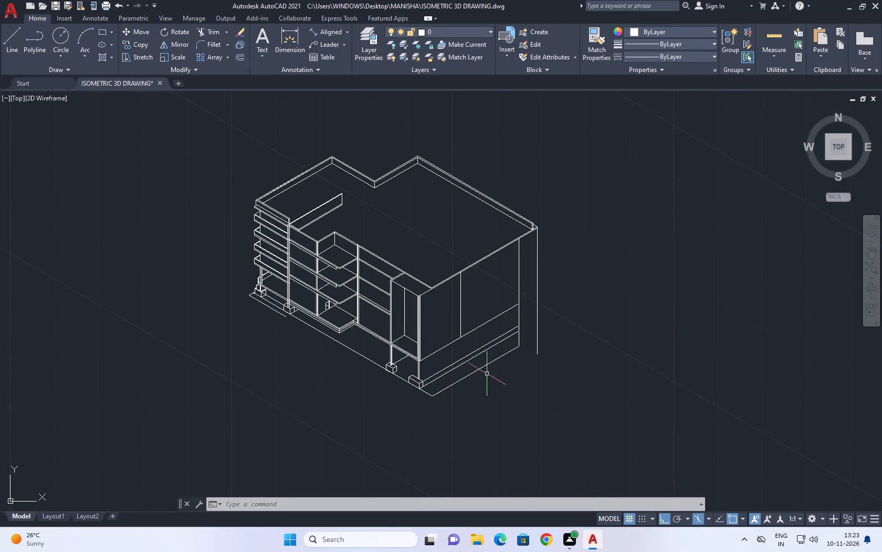
Draw a construction line from the front column edge below roof level, parallel to the front facade and past the front side-wall corner.
middle_drag(606, 329, 540, 364)
key(l)
key(space)
scroll(348, 363, up, 1)
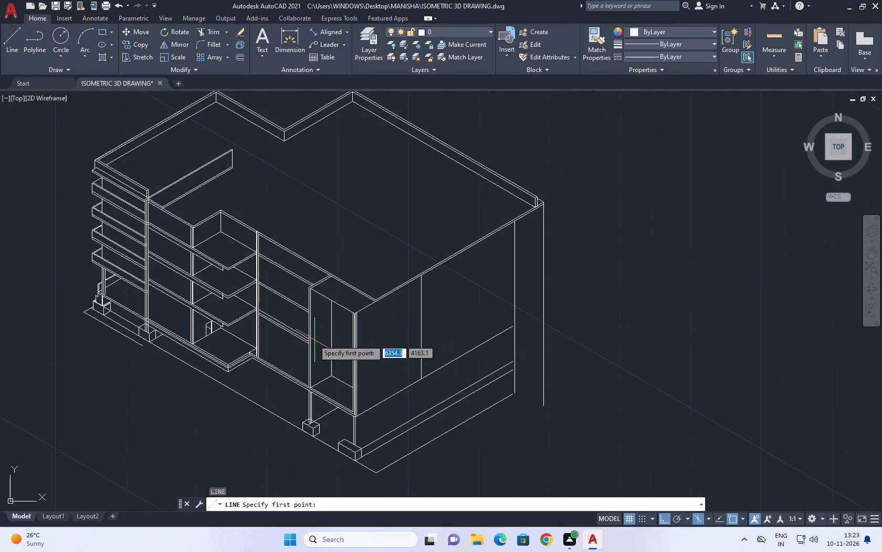
middle_drag(432, 358, 398, 368)
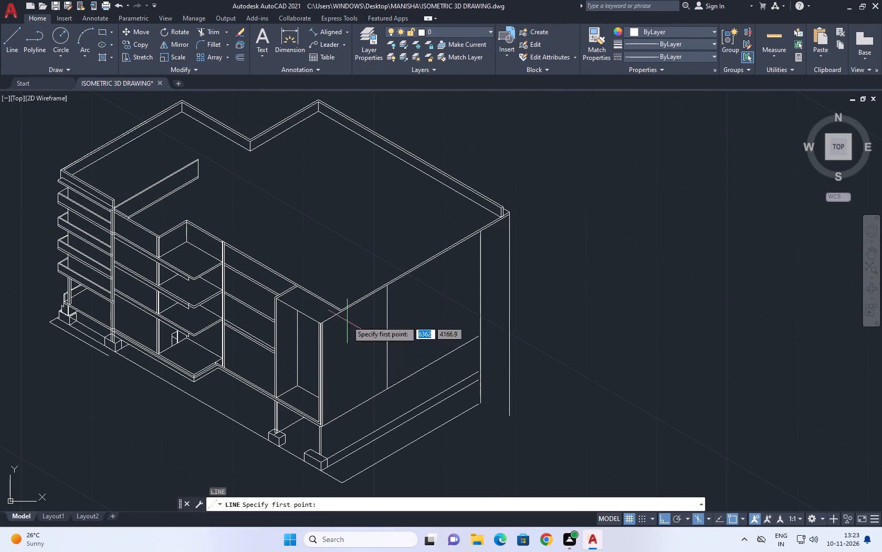
scroll(318, 325, up, 2)
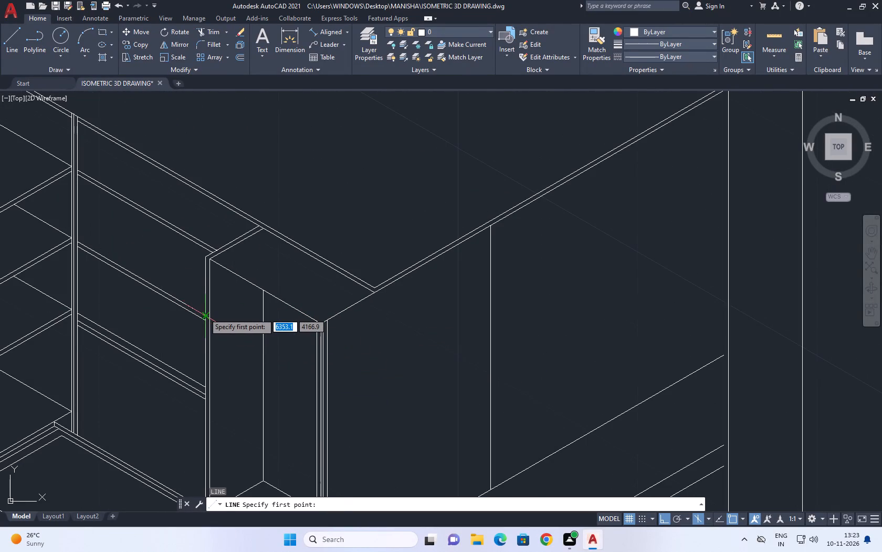
click(204, 313)
scroll(352, 353, down, 2)
middle_drag(449, 350, 426, 352)
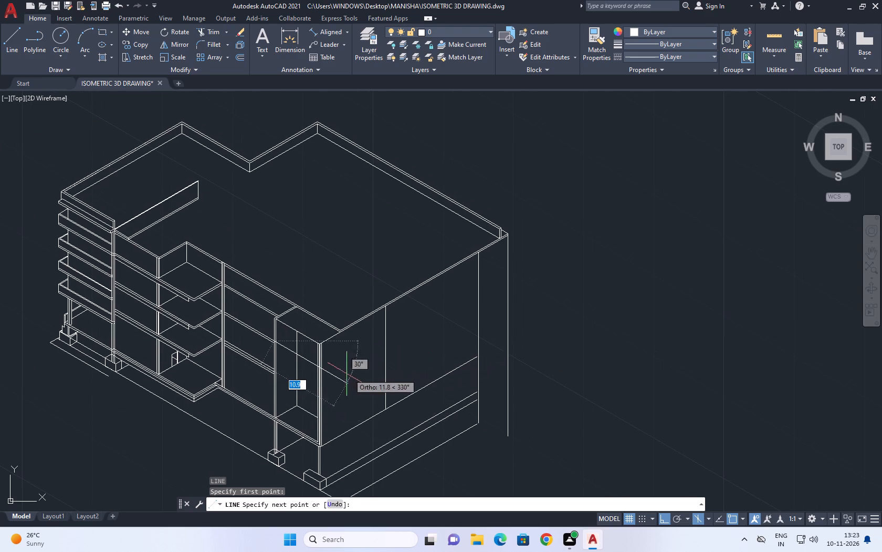
scroll(322, 379, up, 2)
click(365, 357)
key(space)
Draw a line from where the construction line meets the front corner, along the side wall at 30° and past the rear wall edge.
scroll(310, 348, up, 2)
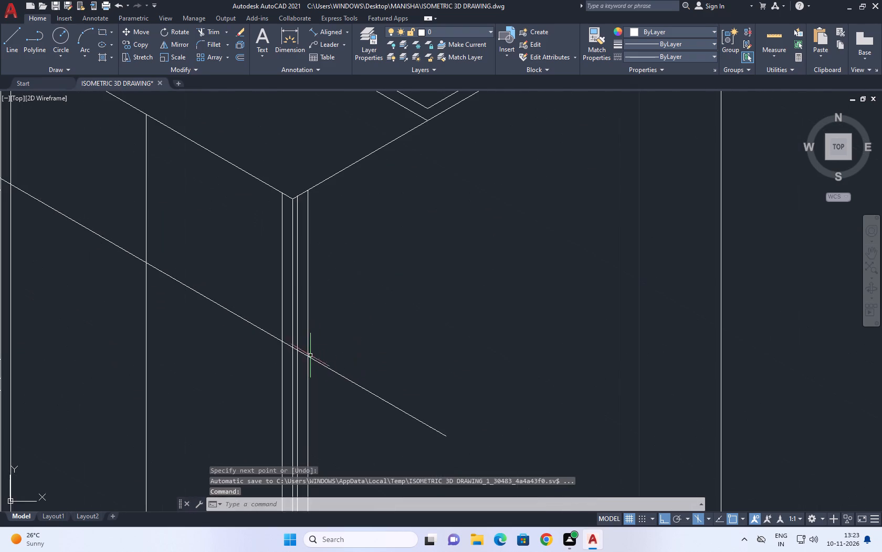
key(space)
click(297, 350)
scroll(414, 300, down, 4)
middle_drag(529, 253, 482, 291)
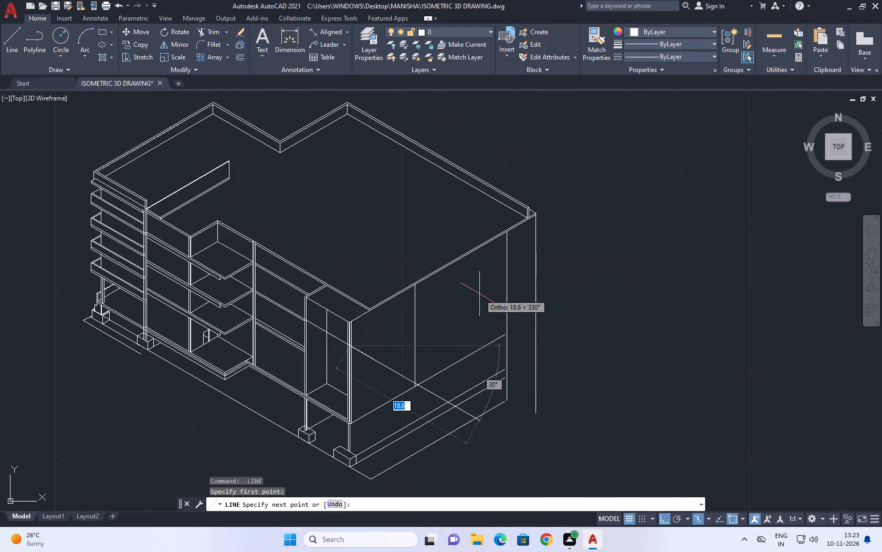
key(F5)
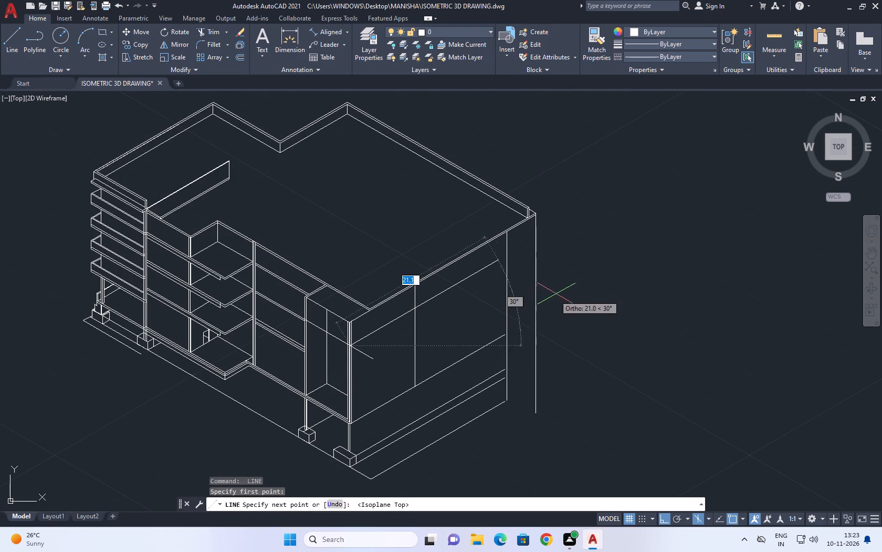
click(583, 273)
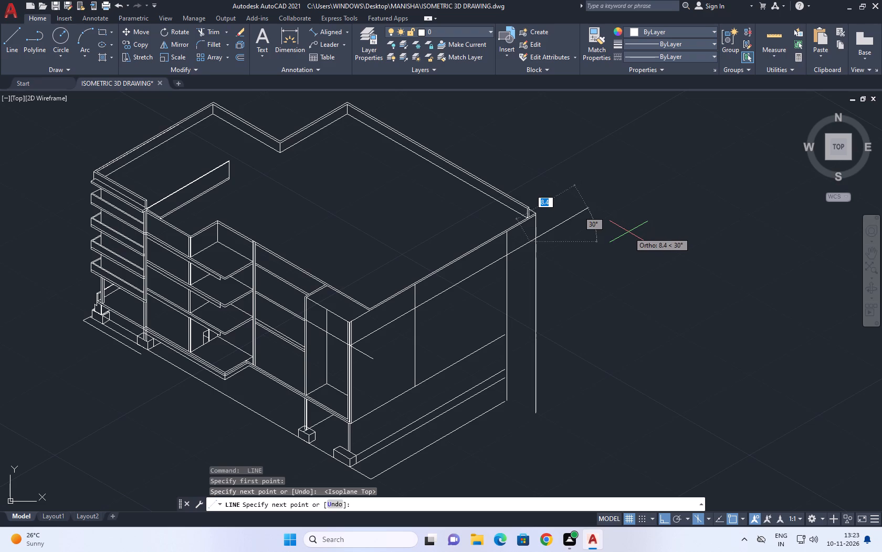
key(ctrl+z)
click(636, 227)
key(space)
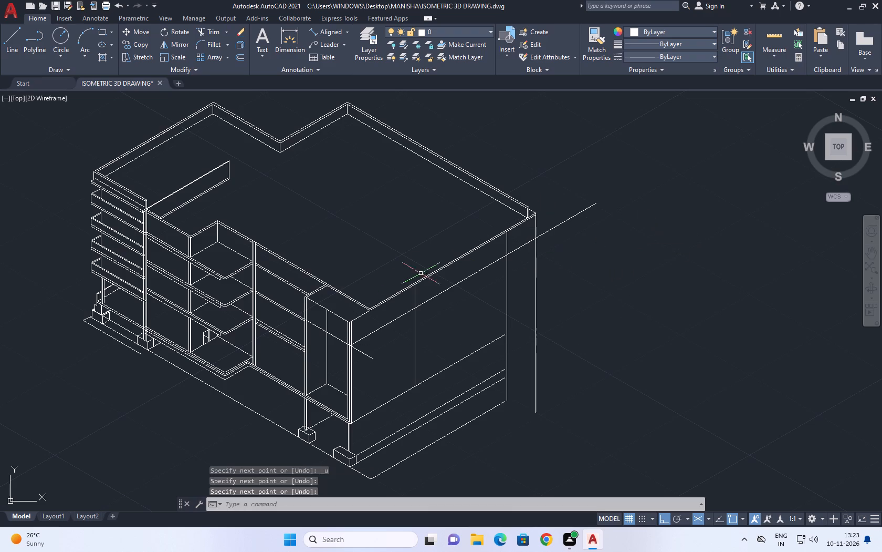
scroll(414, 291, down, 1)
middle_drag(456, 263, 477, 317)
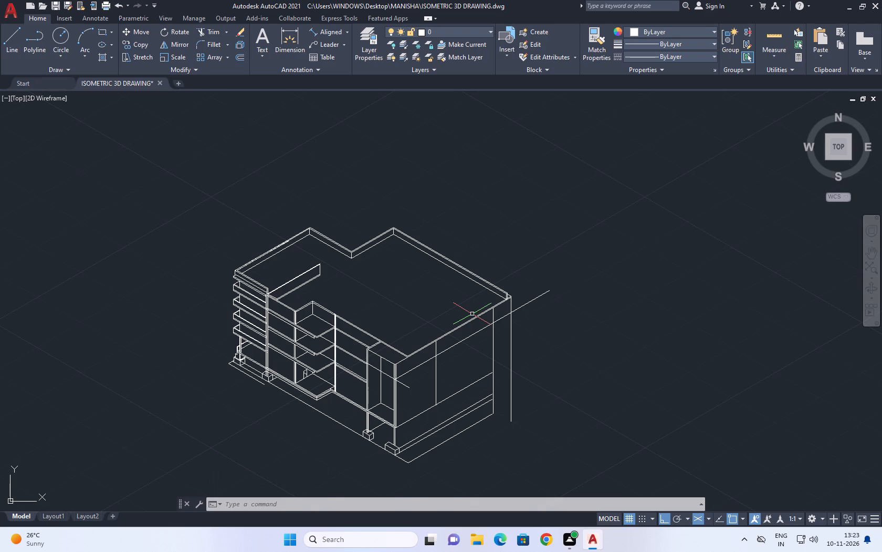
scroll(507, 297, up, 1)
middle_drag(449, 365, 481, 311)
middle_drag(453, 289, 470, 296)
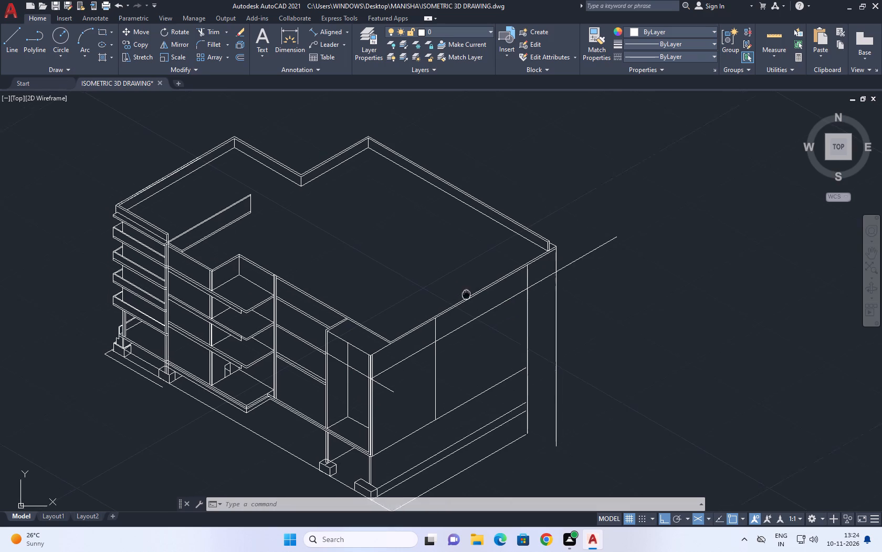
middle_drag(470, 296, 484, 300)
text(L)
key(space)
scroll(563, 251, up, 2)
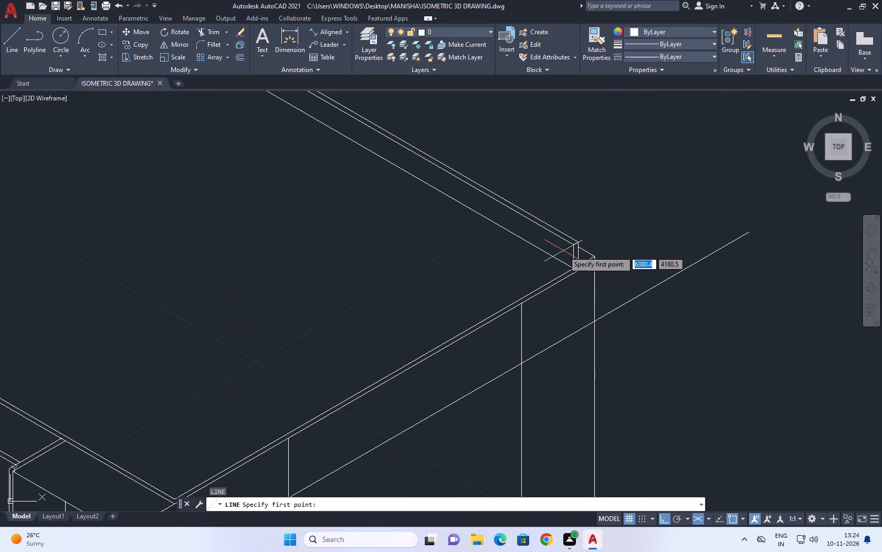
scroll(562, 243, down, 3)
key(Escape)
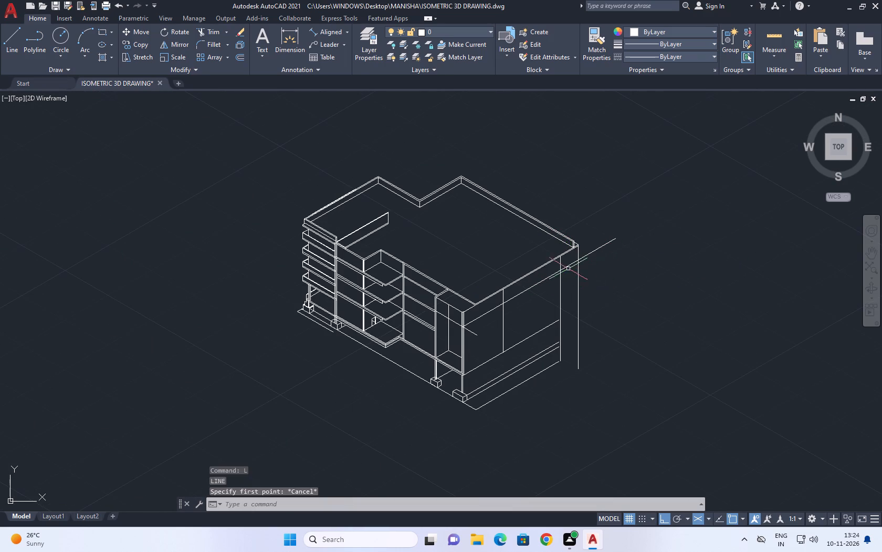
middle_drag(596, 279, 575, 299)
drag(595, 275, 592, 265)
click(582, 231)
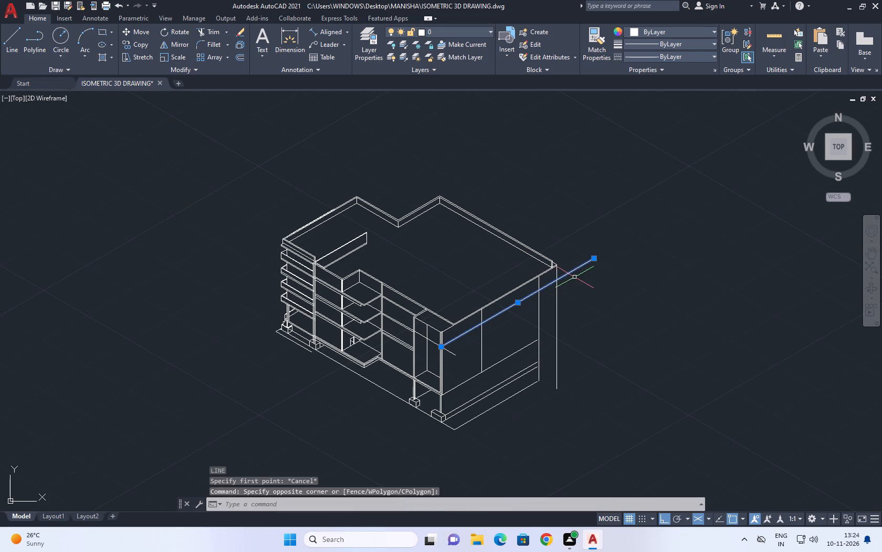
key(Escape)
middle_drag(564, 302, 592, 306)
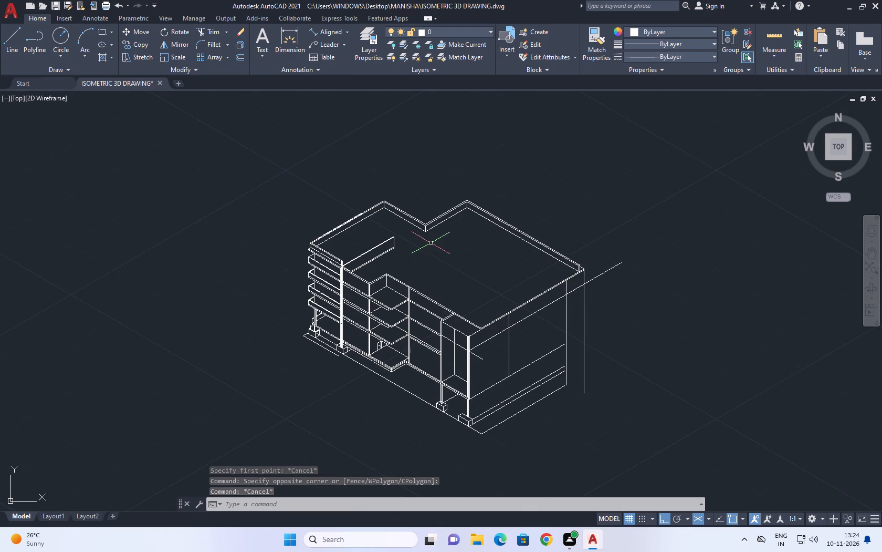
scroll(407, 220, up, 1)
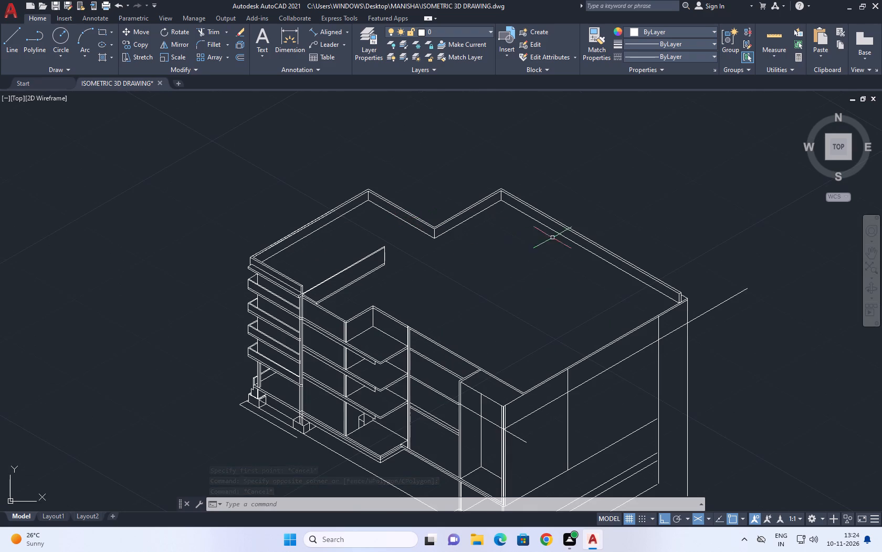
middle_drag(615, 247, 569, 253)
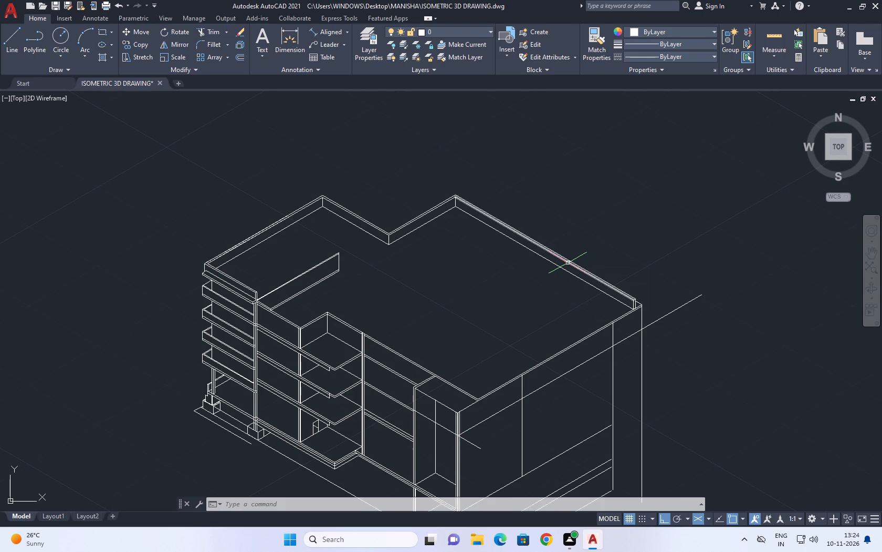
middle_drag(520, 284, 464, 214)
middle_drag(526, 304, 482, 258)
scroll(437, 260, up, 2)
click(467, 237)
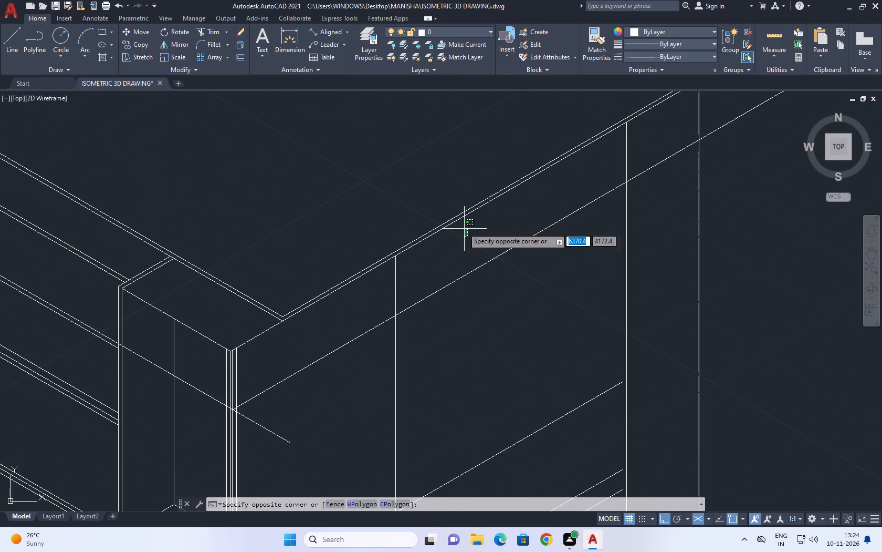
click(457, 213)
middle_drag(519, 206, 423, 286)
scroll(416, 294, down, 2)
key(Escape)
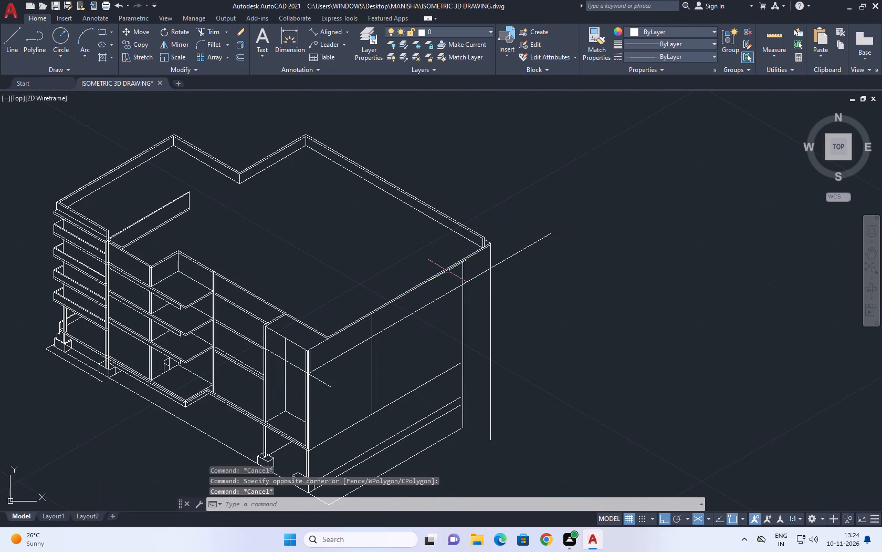
Draw a parapet top line about 18 units long from the rear parapet's inner corner, running forward parallel to the side wall's roof edge.
scroll(485, 230, up, 2)
text(L)
key(space)
scroll(479, 264, up, 1)
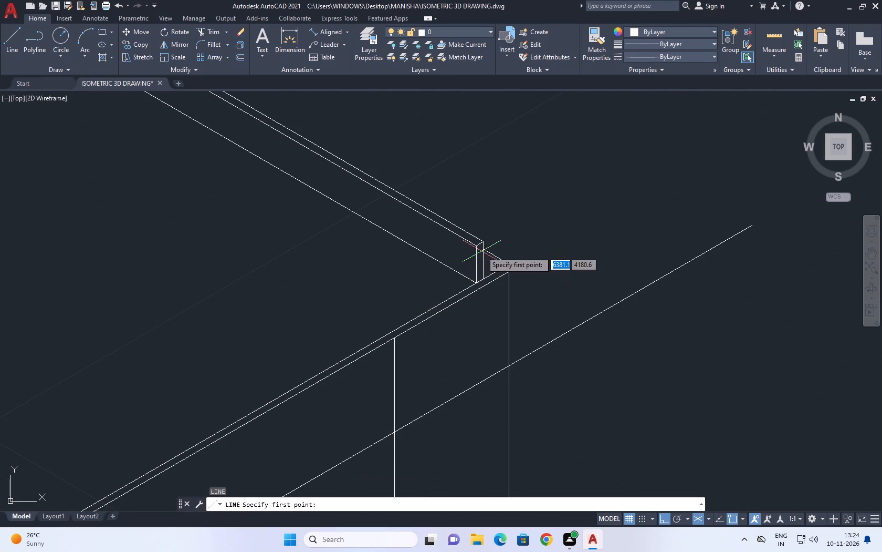
click(476, 245)
scroll(470, 233, down, 3)
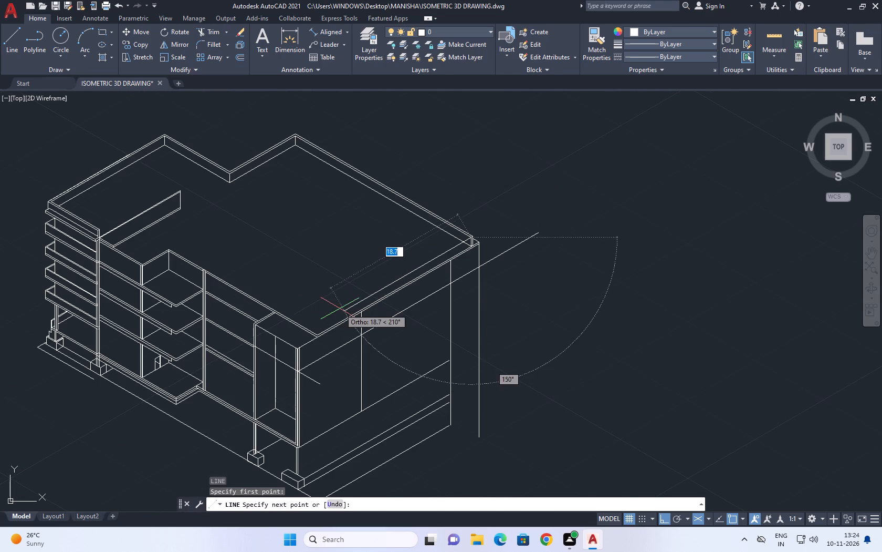
scroll(331, 310, up, 1)
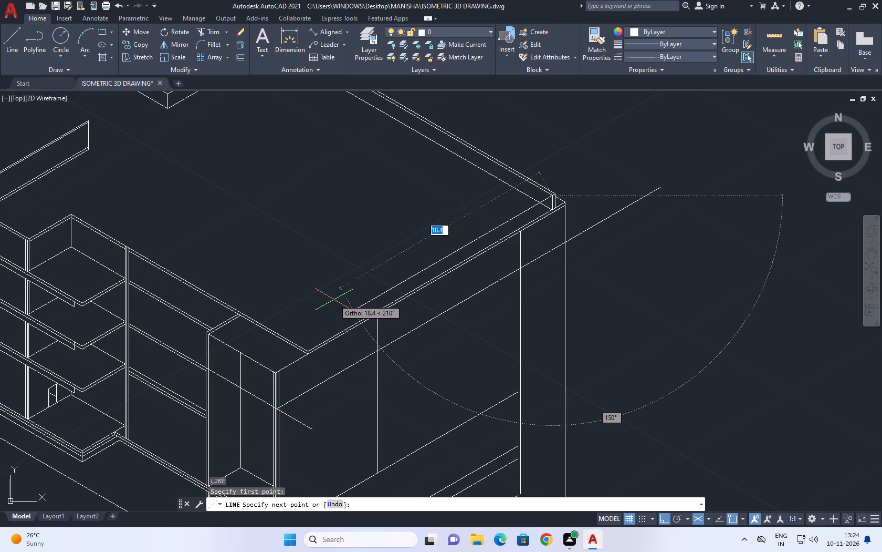
click(322, 288)
key(Escape)
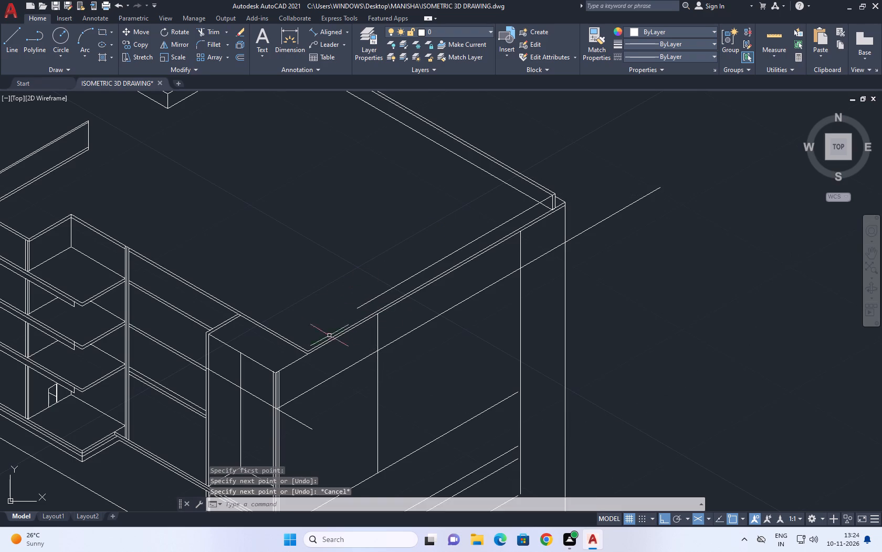
Draw a vertical line about 3 units long downward from the front end of the side parapet's top line.
key(l)
key(space)
scroll(350, 331, up, 4)
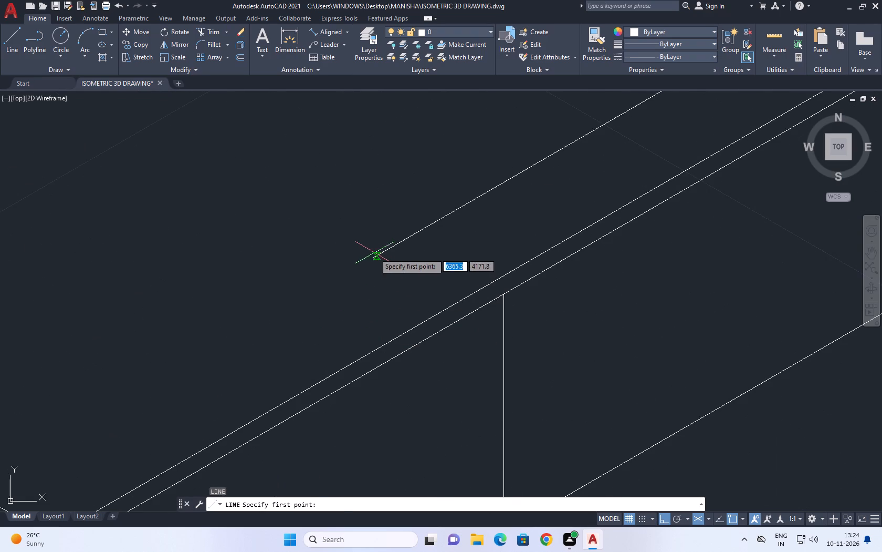
click(372, 261)
scroll(398, 309, down, 2)
key(F5)
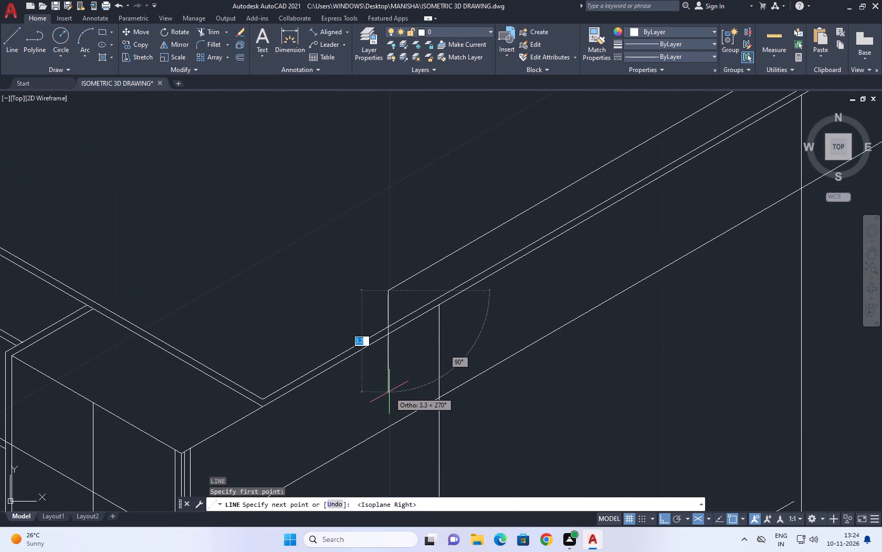
click(388, 382)
key(space)
Trim the vertical parapet end line where it runs below the inner line of the side wall's roof edge.
middle_click(403, 346)
scroll(401, 348, down, 1)
key(t)
key(r)
key(space)
click(414, 341)
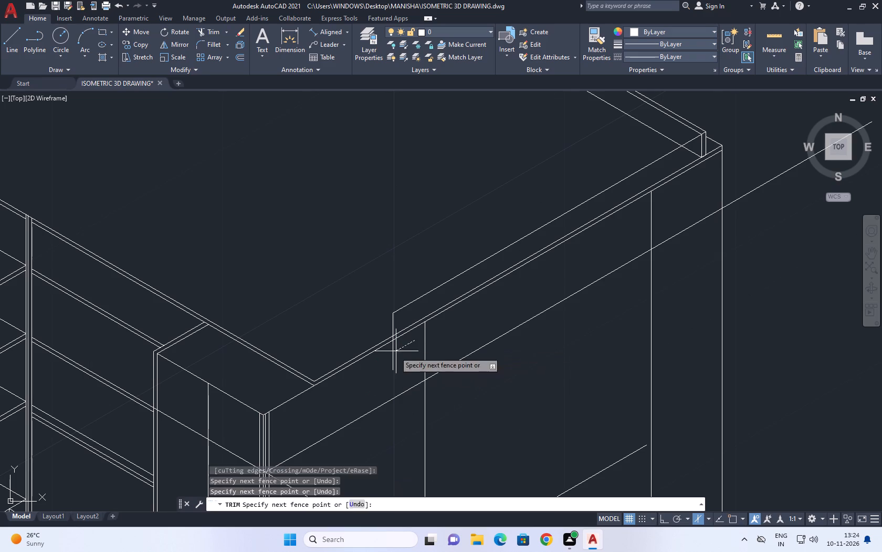
click(374, 369)
scroll(390, 344, up, 3)
click(403, 320)
click(374, 331)
scroll(390, 323, down, 3)
key(space)
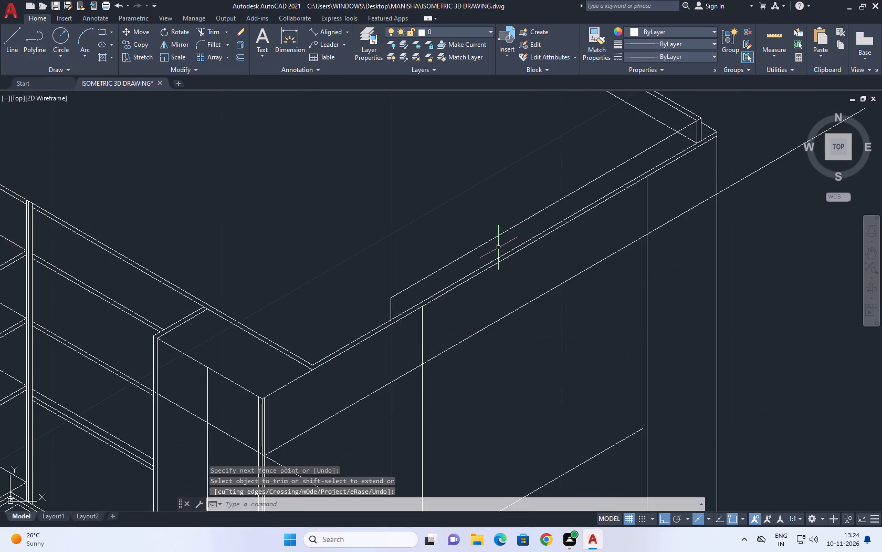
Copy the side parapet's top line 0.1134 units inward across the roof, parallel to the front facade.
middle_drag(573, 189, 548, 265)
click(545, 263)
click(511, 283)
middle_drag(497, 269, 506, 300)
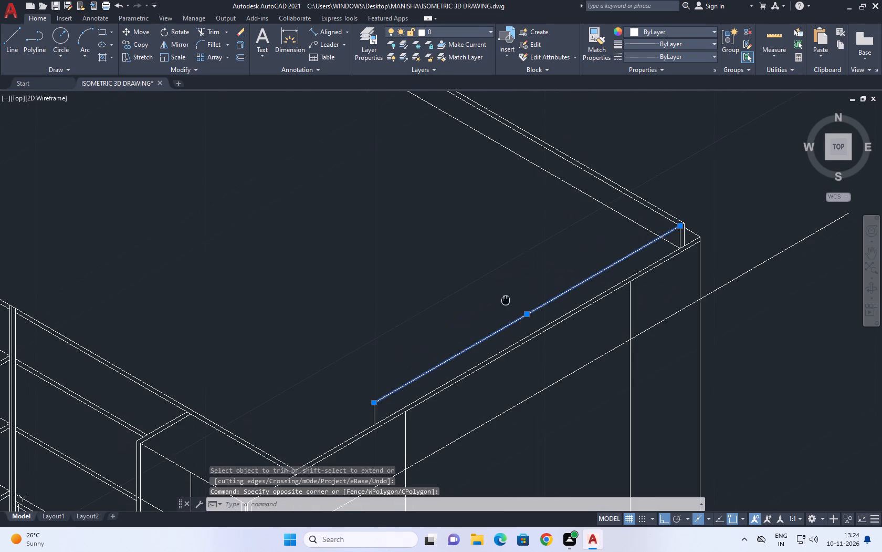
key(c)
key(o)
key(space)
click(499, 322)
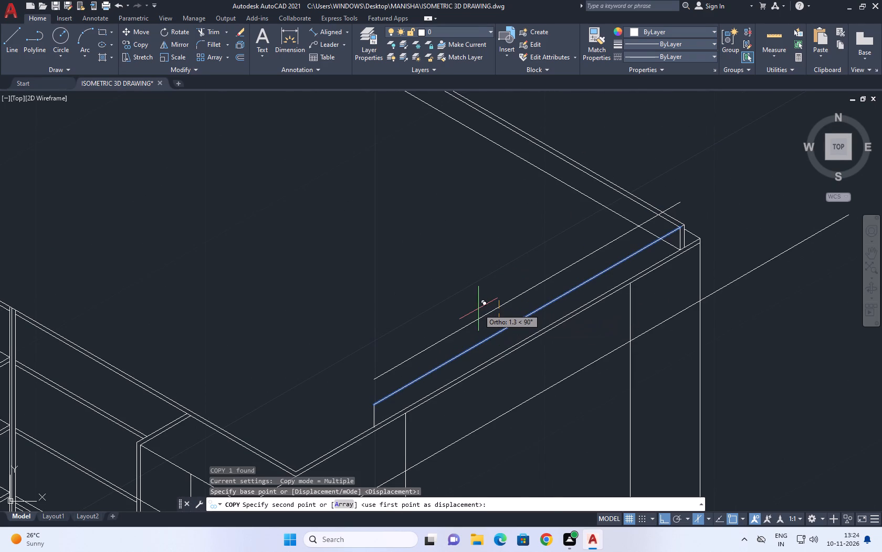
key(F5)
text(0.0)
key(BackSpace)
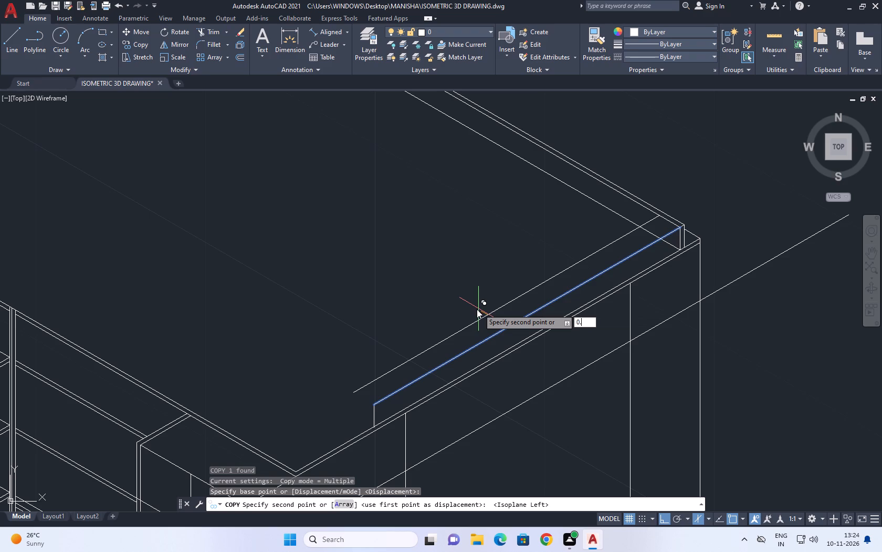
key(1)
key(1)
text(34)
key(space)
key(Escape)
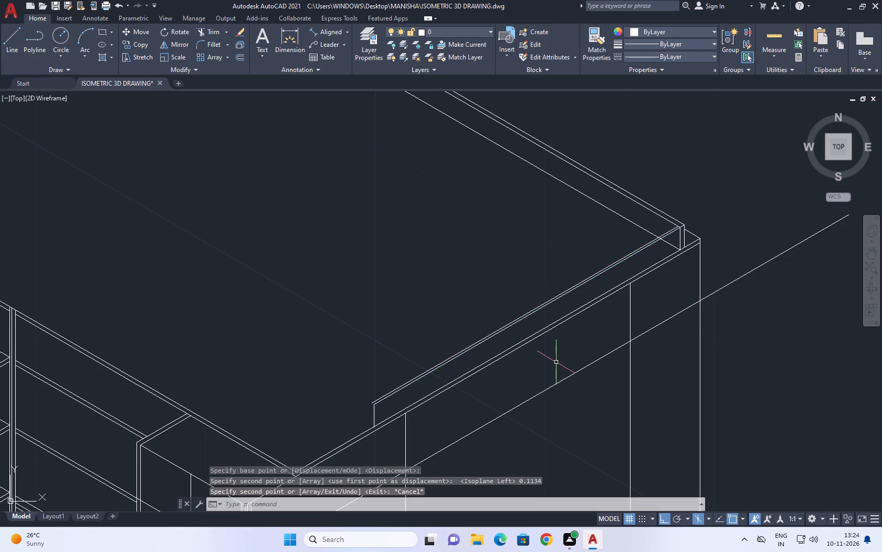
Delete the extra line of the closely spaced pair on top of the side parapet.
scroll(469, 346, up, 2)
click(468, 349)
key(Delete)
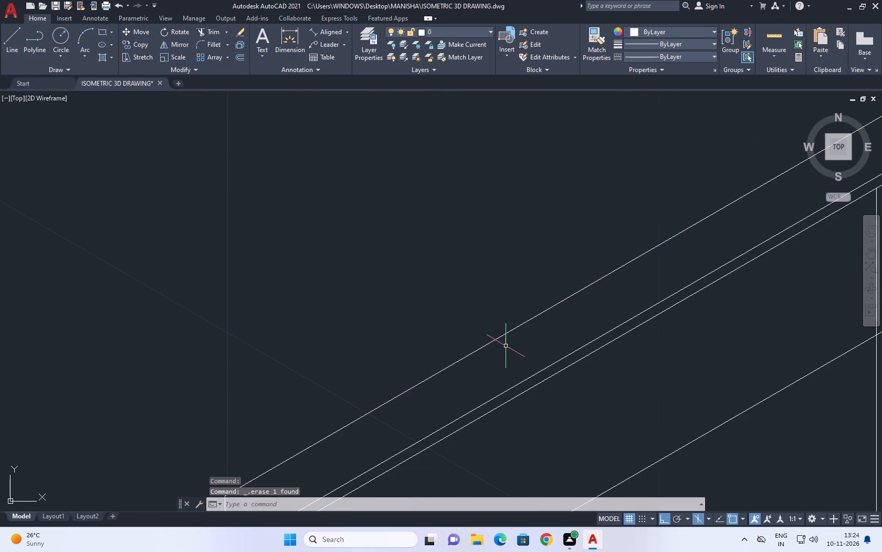
Copy the side parapet's top line 0.226 units inward across the roof to give the parapet its thickness.
drag(489, 355, 483, 353)
click(448, 338)
middle_drag(454, 323, 451, 344)
key(c)
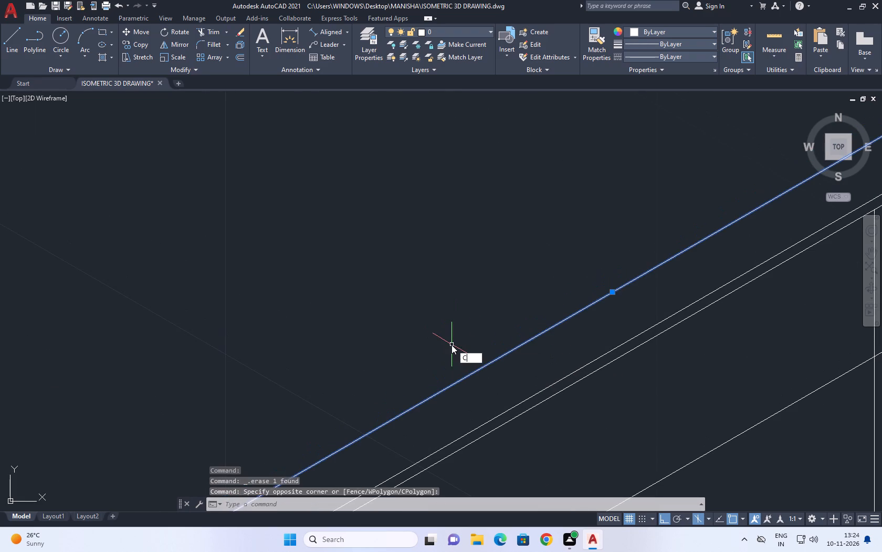
key(o)
key(space)
click(473, 367)
text(0.)
text(22)
text(6)
key(space)
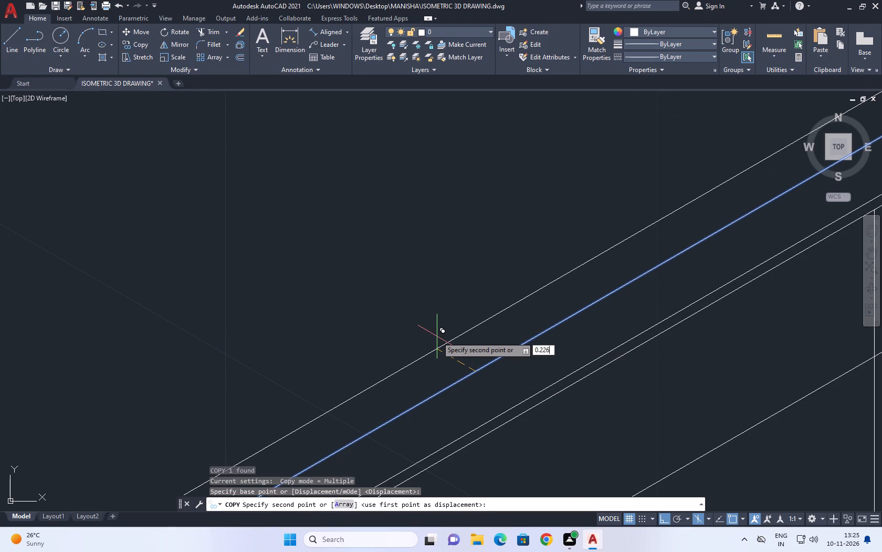
key(F1)
key(Escape)
click(680, 56)
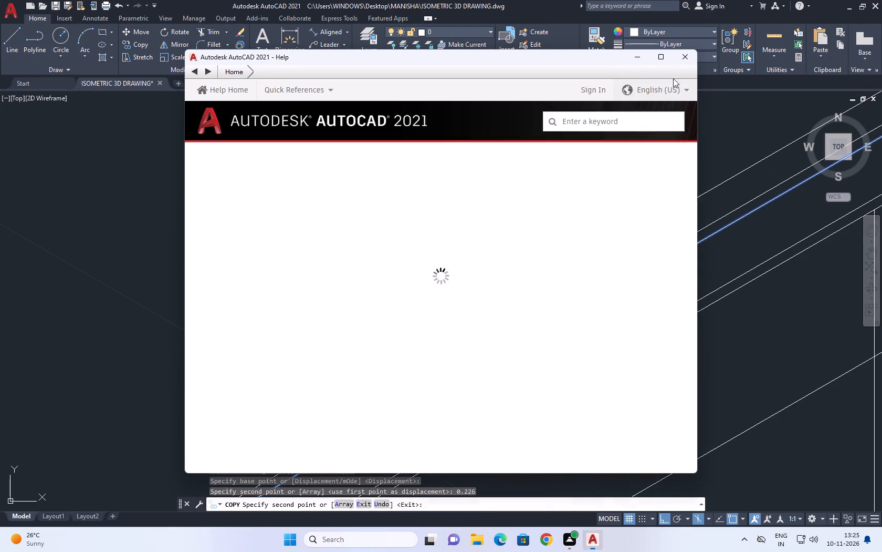
Close the front end of the side parapet with a short top edge across its thickness and a vertical line down from its inner corner.
key(Escape)
scroll(516, 216, down, 1)
middle_drag(445, 343, 498, 232)
key(Escape)
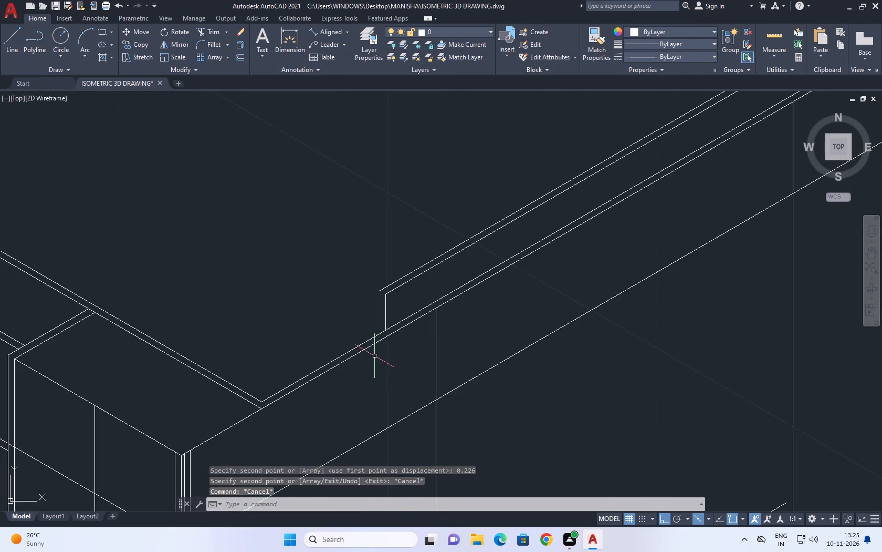
key(l)
key(space)
scroll(371, 345, up, 1)
click(392, 264)
click(380, 256)
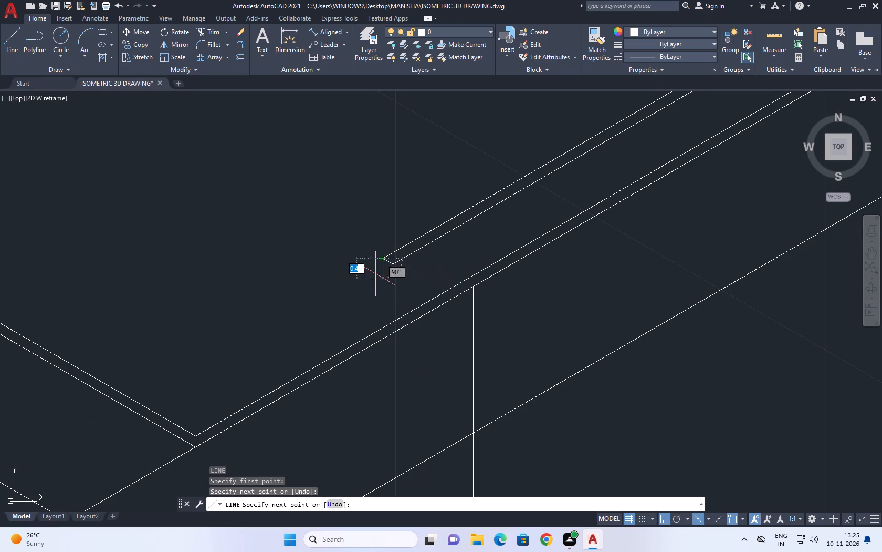
key(space)
key(space)
click(383, 254)
click(377, 360)
key(space)
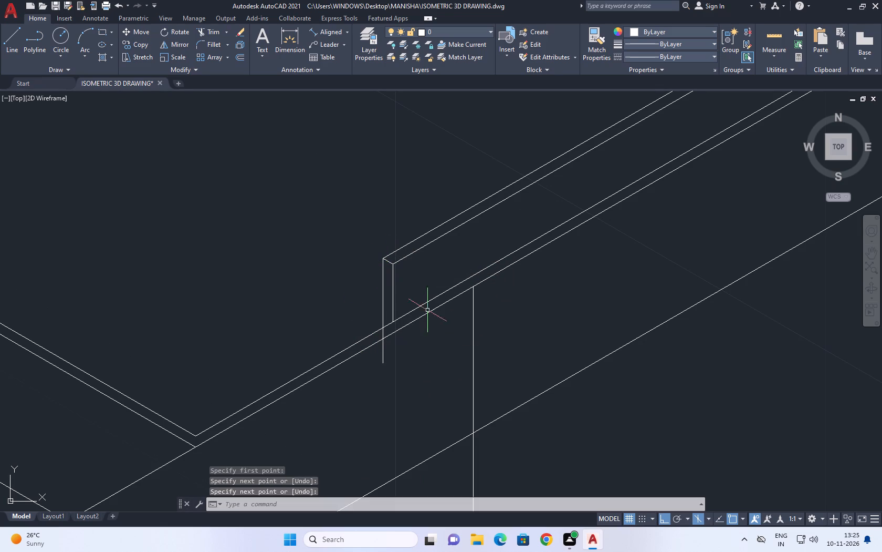
Trim the new vertical parapet end line where it runs below the inner line of the side wall's roof edge.
key(t)
key(r)
key(space)
click(383, 334)
click(384, 350)
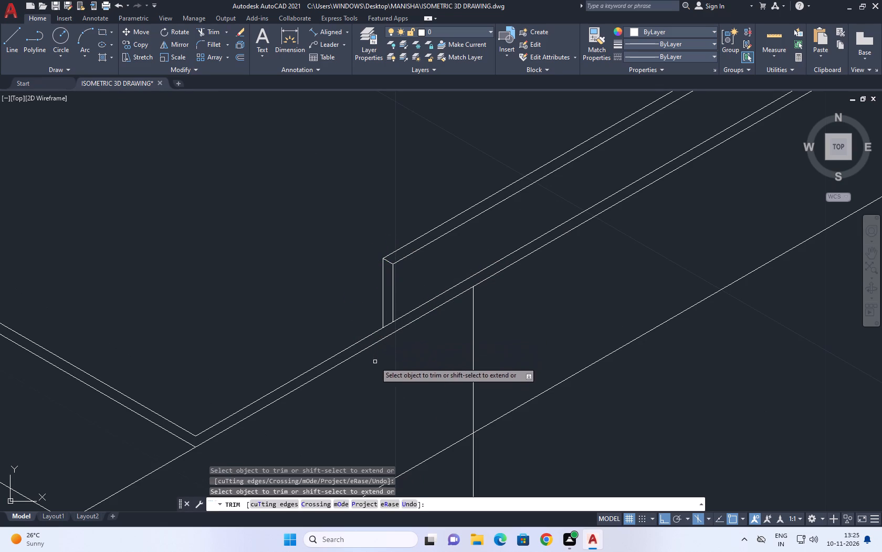
click(374, 363)
drag(392, 359, 397, 360)
key(Escape)
Examine the side parapet at both ends and where it meets the side wall's roof edge.
middle_drag(476, 379, 403, 392)
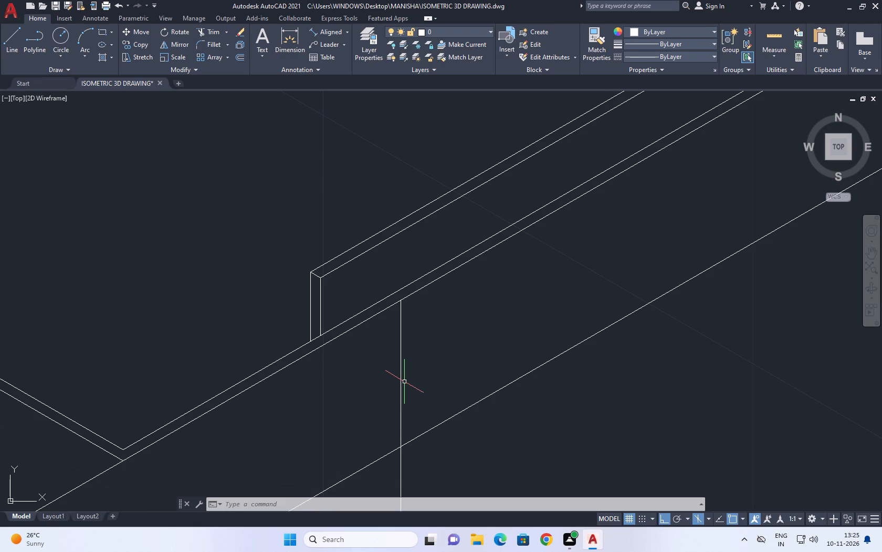
scroll(479, 249, down, 4)
middle_drag(571, 220, 508, 219)
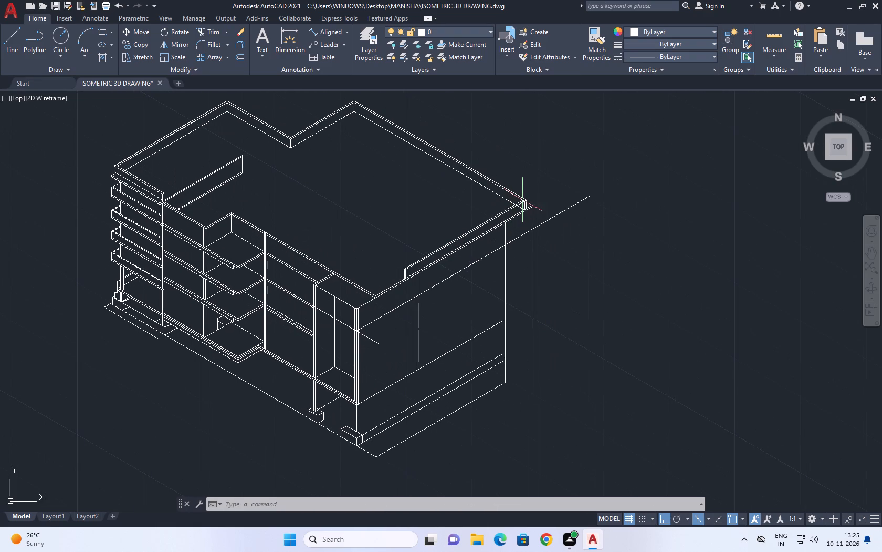
scroll(407, 286, up, 1)
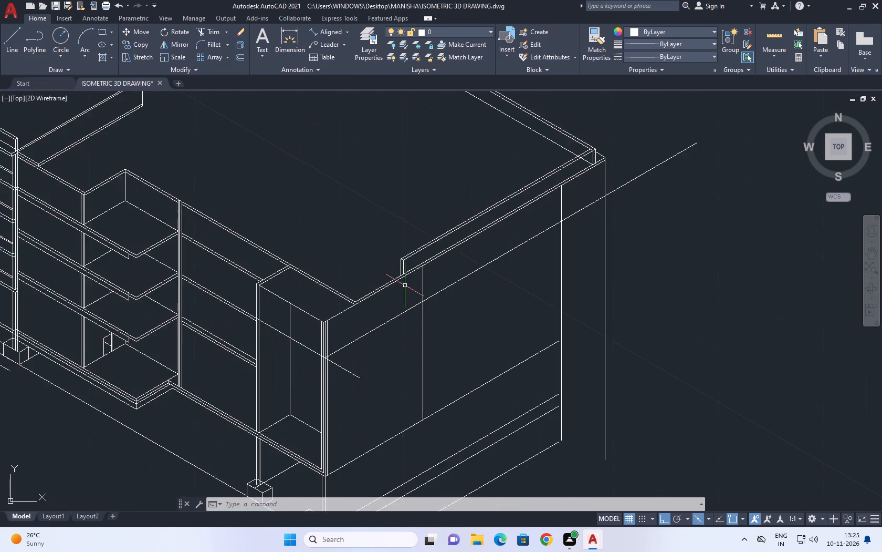
scroll(392, 284, up, 1)
middle_drag(421, 285, 451, 275)
scroll(451, 275, up, 1)
middle_drag(446, 263, 460, 277)
scroll(460, 277, down, 2)
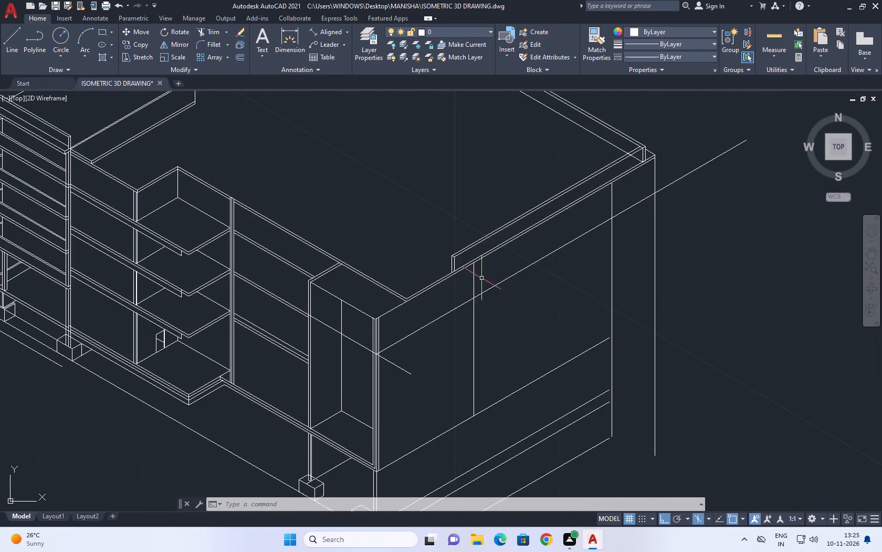
Move the side wall lines, corner column and its footing along the front facade so the footing corner meets the front ground line's end.
middle_drag(433, 295, 395, 171)
drag(374, 124, 374, 128)
click(385, 223)
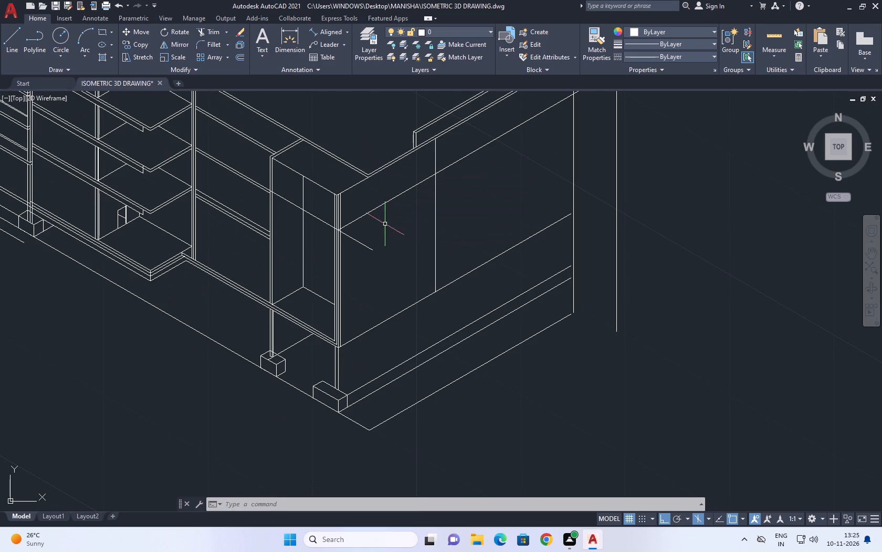
click(450, 400)
drag(390, 262, 394, 277)
scroll(427, 297, down, 2)
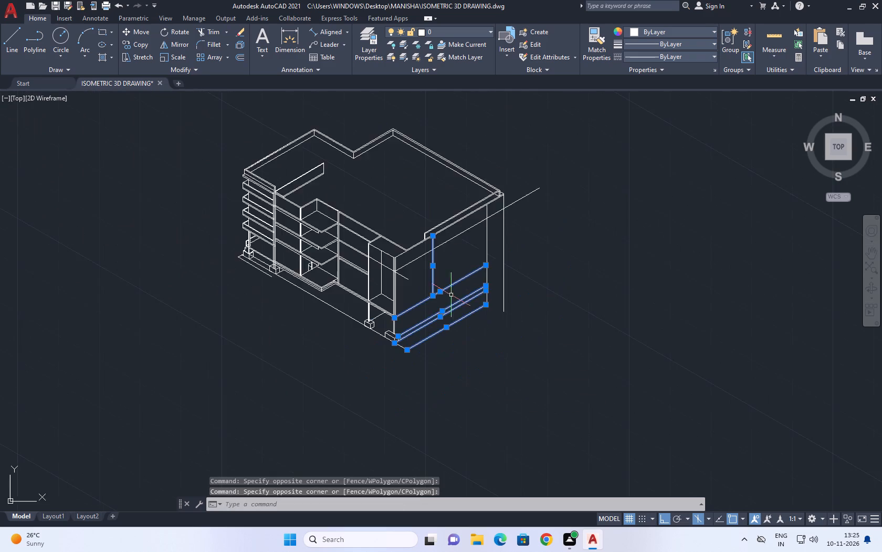
scroll(427, 231, up, 2)
click(408, 310)
click(401, 301)
click(405, 302)
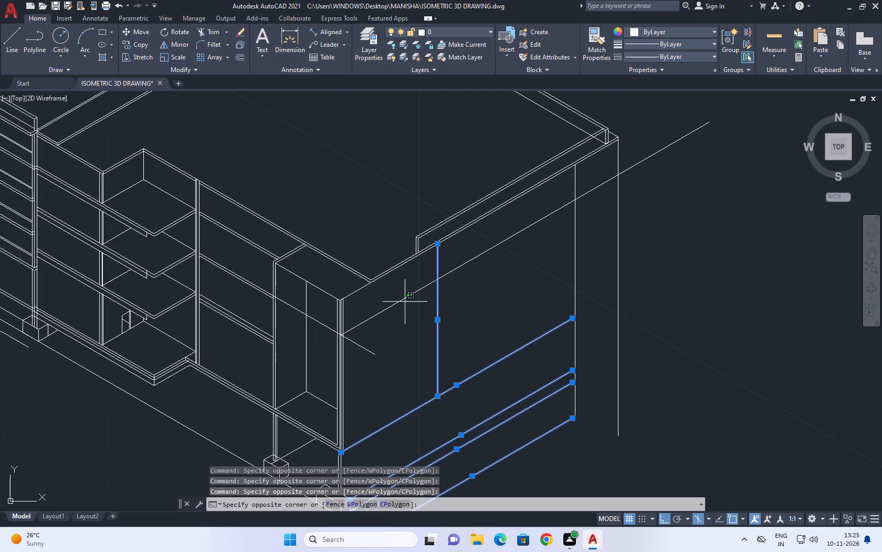
click(395, 299)
middle_drag(615, 302, 607, 279)
drag(656, 232, 622, 253)
drag(571, 290, 566, 295)
click(586, 274)
click(553, 271)
scroll(566, 215, down, 3)
scroll(496, 264, up, 4)
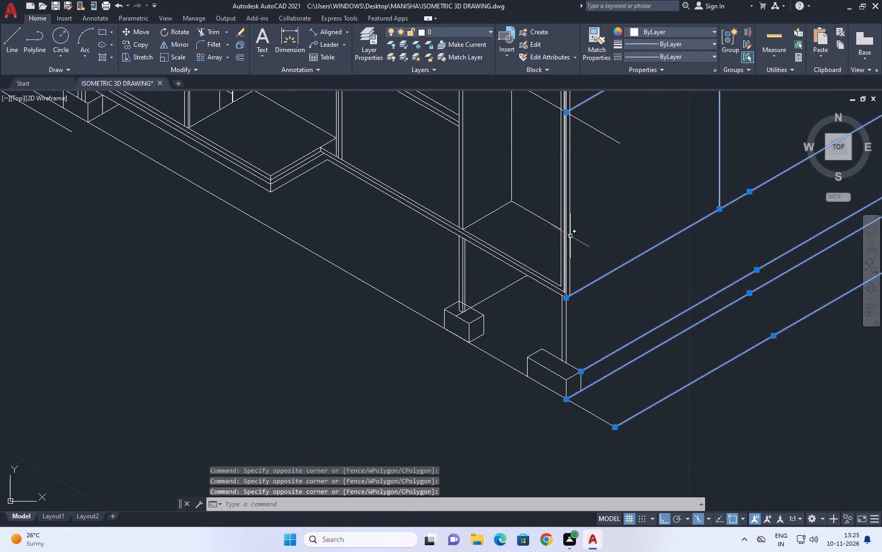
drag(573, 183, 564, 184)
click(551, 178)
scroll(542, 302, up, 2)
middle_drag(626, 318, 573, 160)
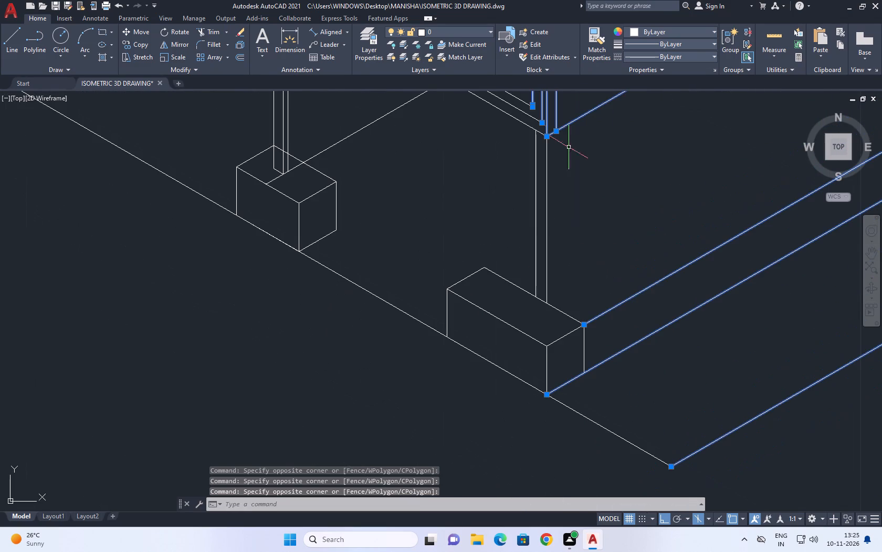
middle_drag(494, 155, 541, 280)
scroll(545, 285, down, 2)
click(502, 203)
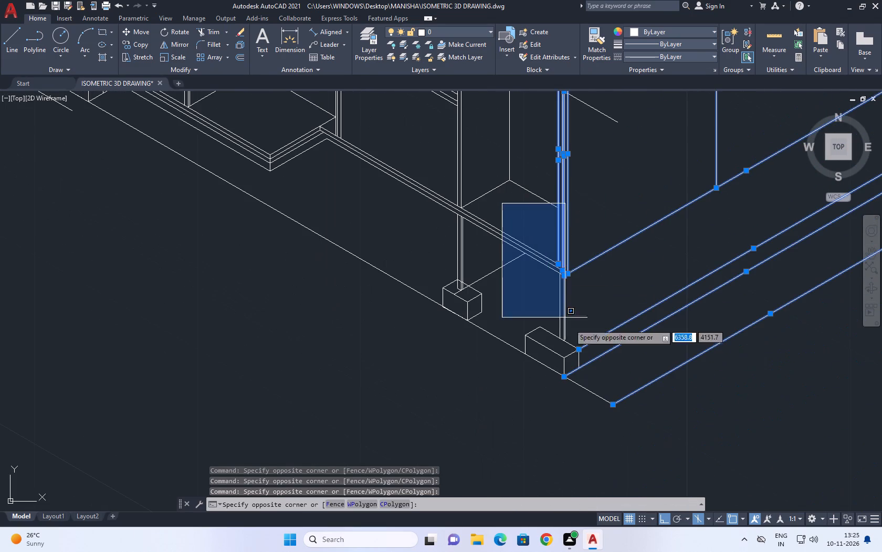
click(617, 412)
scroll(497, 240, down, 2)
scroll(519, 153, up, 1)
click(543, 158)
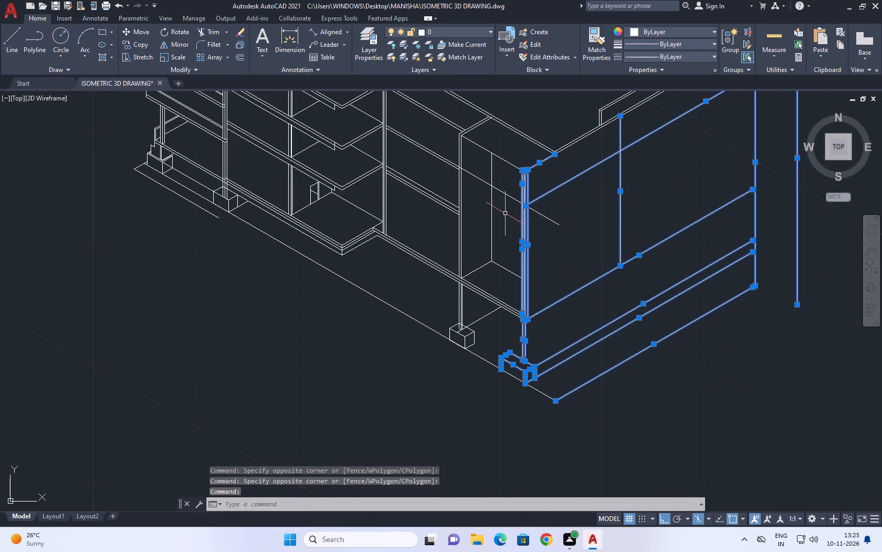
middle_drag(610, 252, 486, 186)
key(m)
key(space)
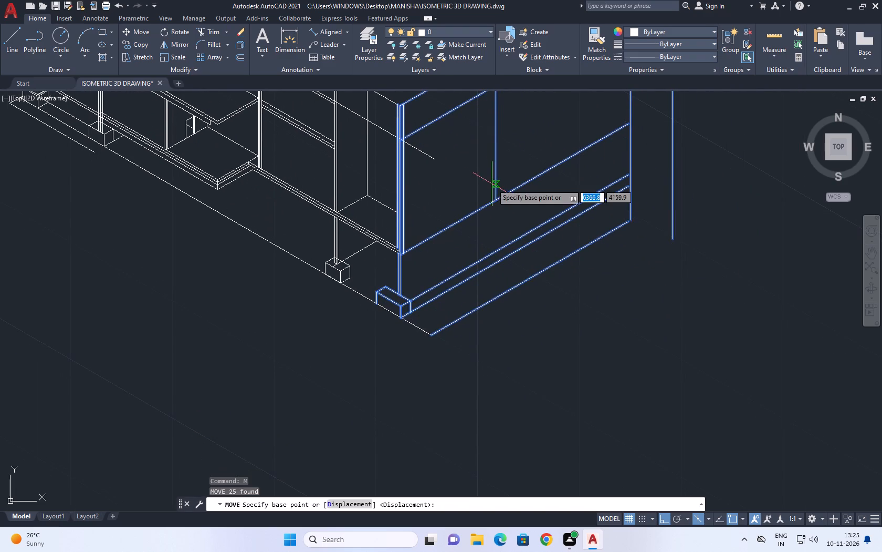
scroll(516, 211, down, 3)
middle_drag(556, 239, 561, 191)
scroll(494, 196, up, 5)
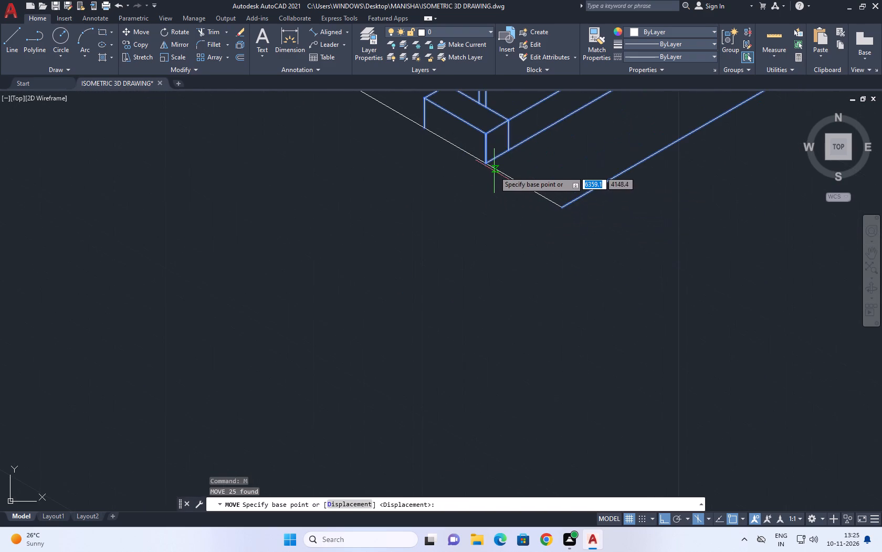
click(486, 165)
scroll(539, 212, down, 1)
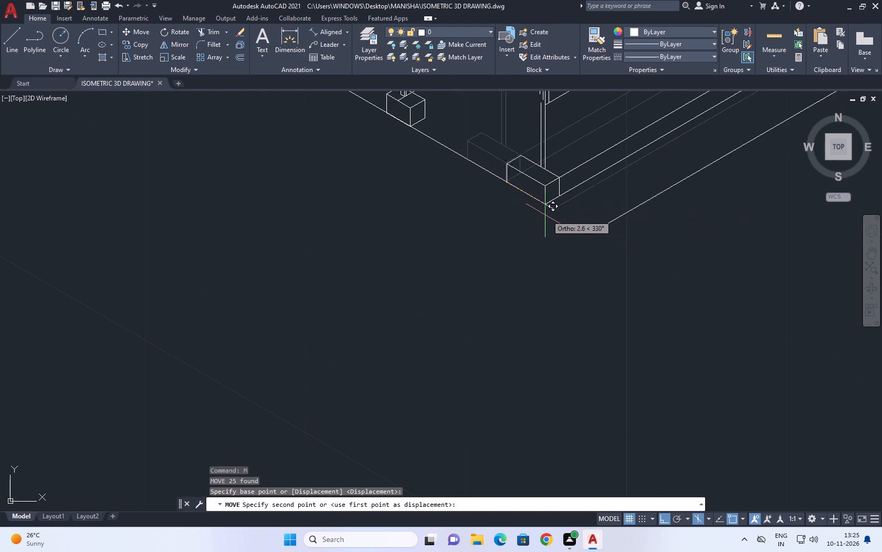
click(552, 206)
Trim the front facade's horizontal line where it overhangs the outer edge of the moved corner column.
scroll(478, 247, down, 3)
middle_drag(533, 165, 537, 193)
scroll(499, 198, up, 3)
middle_click(525, 161)
scroll(528, 225, up, 3)
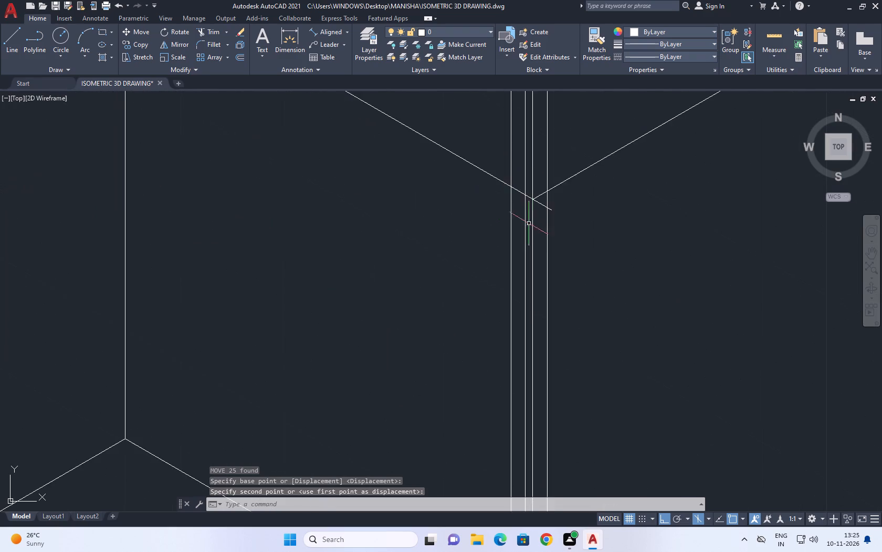
scroll(535, 213, up, 2)
middle_drag(530, 200, 536, 213)
text(TR)
key(space)
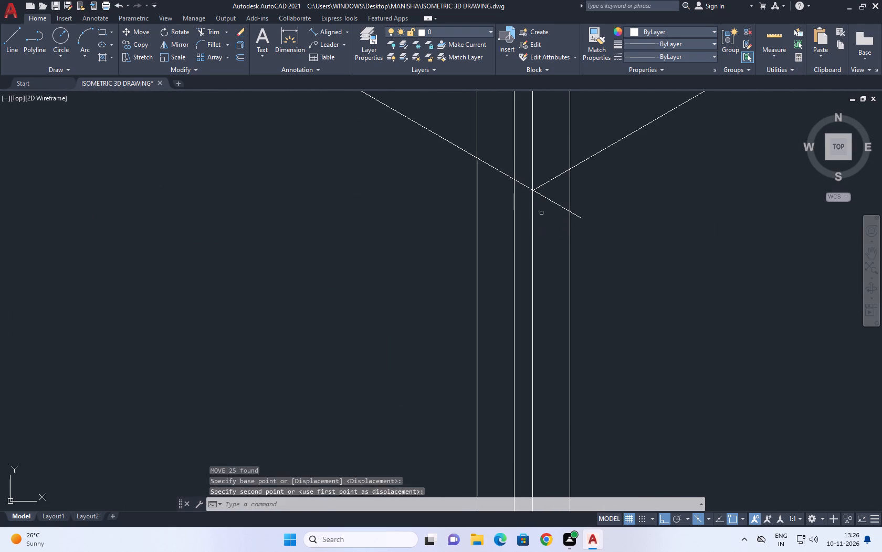
scroll(555, 216, up, 1)
click(587, 209)
drag(583, 228, 583, 236)
scroll(584, 215, down, 7)
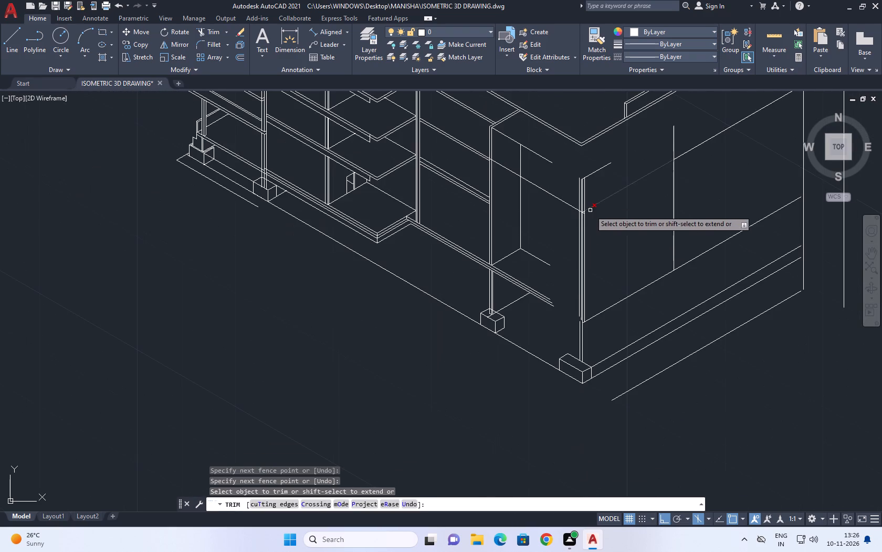
key(space)
Move the side wall's upper sloping guide line so it starts at the corner column's outer edge, at the trimmed front line's end.
click(623, 196)
click(619, 191)
text(M)
key(space)
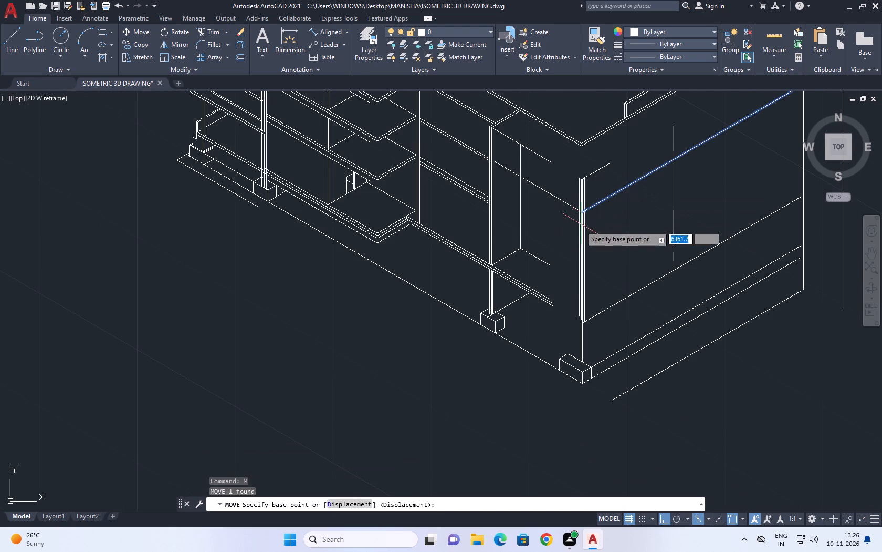
scroll(516, 223, up, 3)
middle_drag(757, 214, 415, 218)
scroll(487, 176, up, 2)
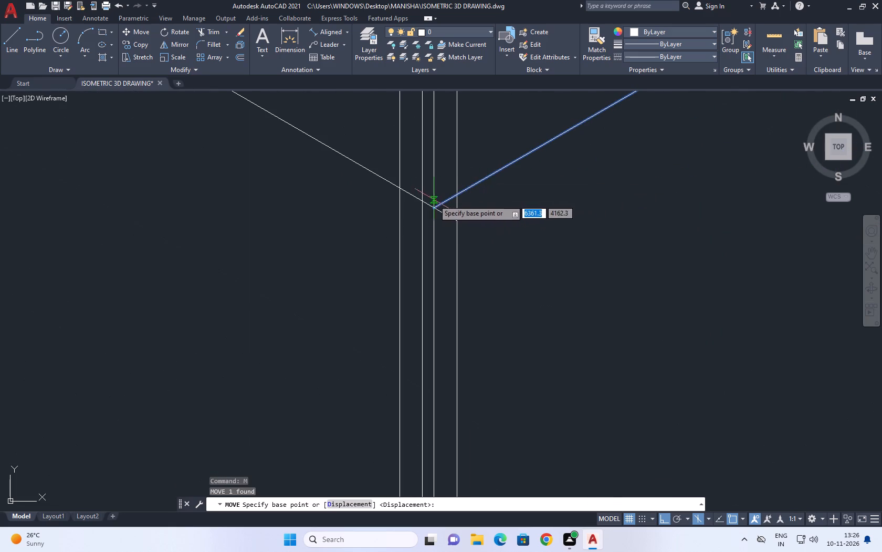
click(435, 207)
click(455, 222)
Extend the front bay's top edge, inner floor line and floor slab lines to the moved corner column.
scroll(482, 226, down, 7)
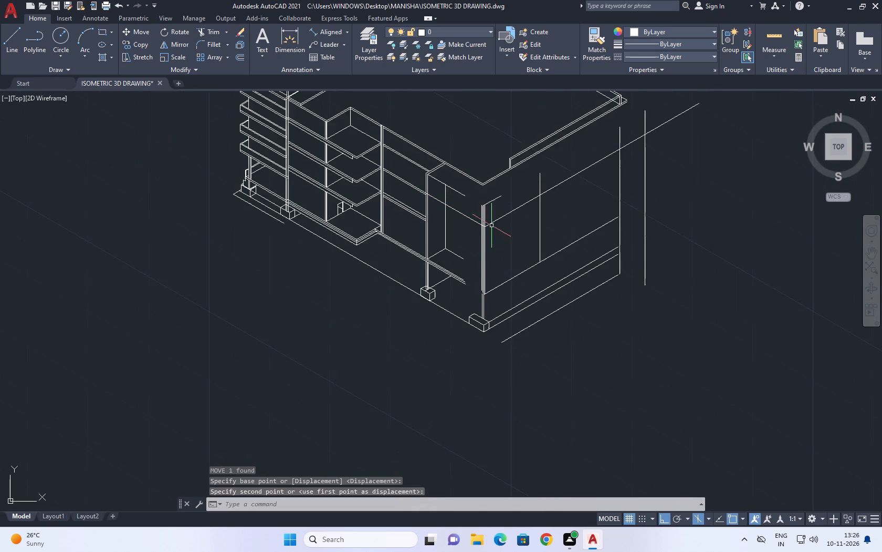
middle_drag(489, 225, 560, 260)
scroll(570, 260, down, 1)
middle_click(557, 269)
key(e)
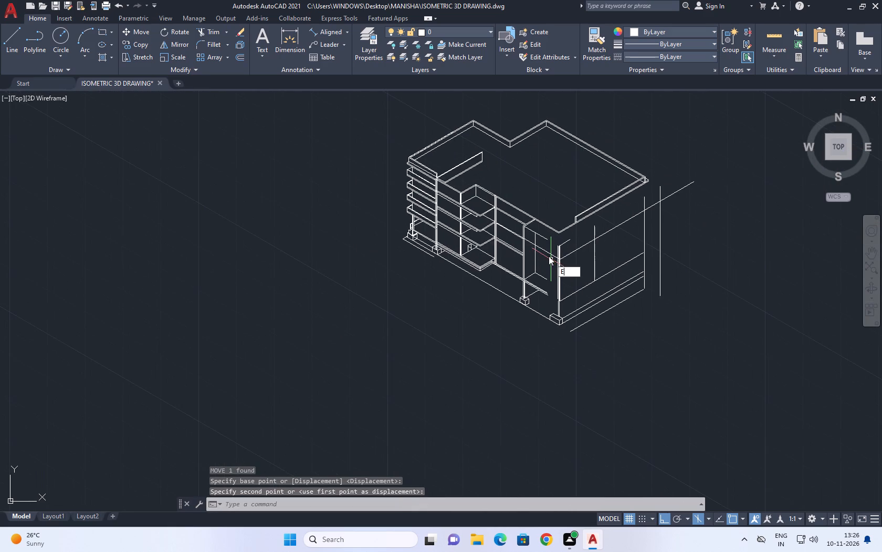
key(x)
key(space)
scroll(542, 253, up, 2)
click(546, 208)
click(543, 227)
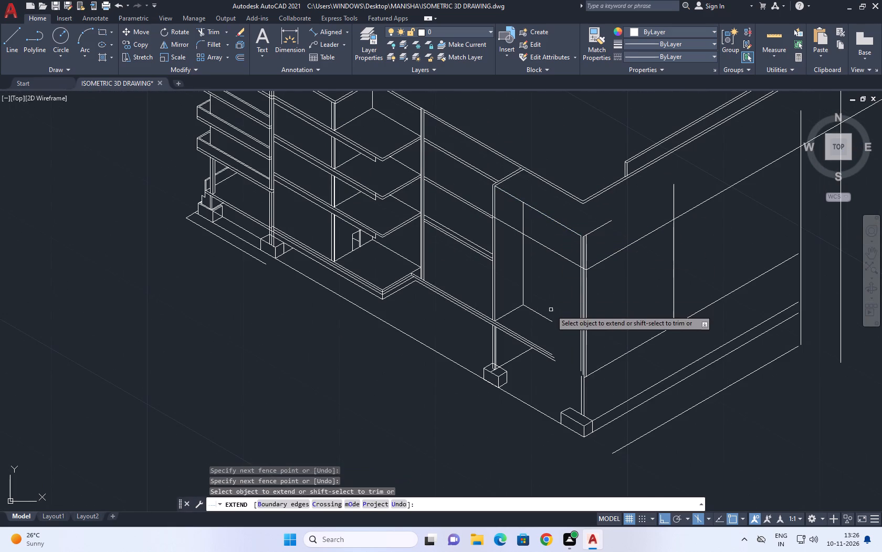
click(551, 310)
drag(545, 323, 544, 330)
click(545, 341)
click(543, 374)
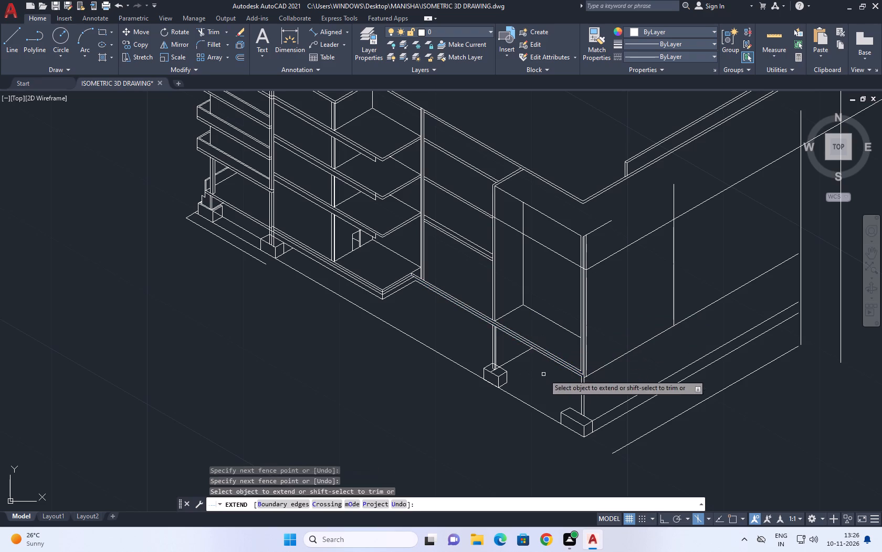
Extend the side wall's short top edge line from the corner column to the outermost vertical line at the rear.
scroll(601, 263, down, 3)
middle_drag(638, 260, 585, 269)
scroll(556, 261, up, 2)
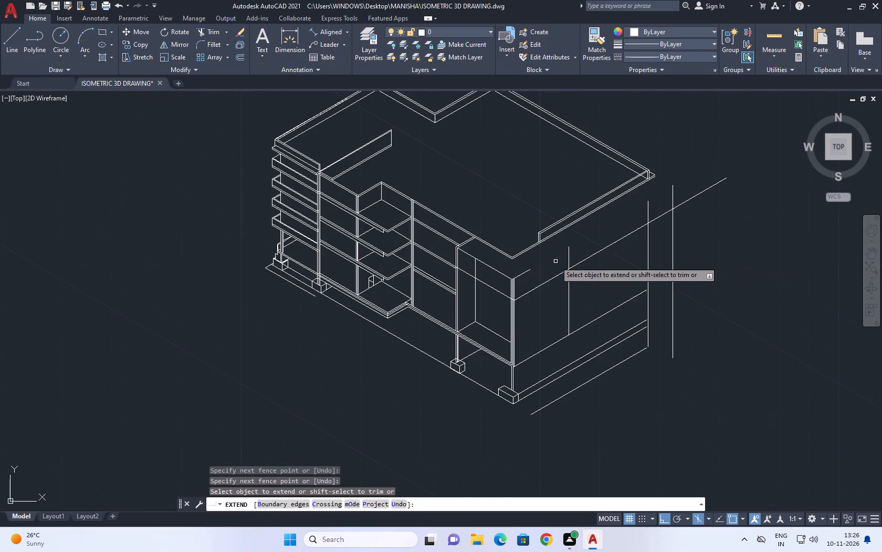
click(527, 272)
click(536, 268)
click(543, 261)
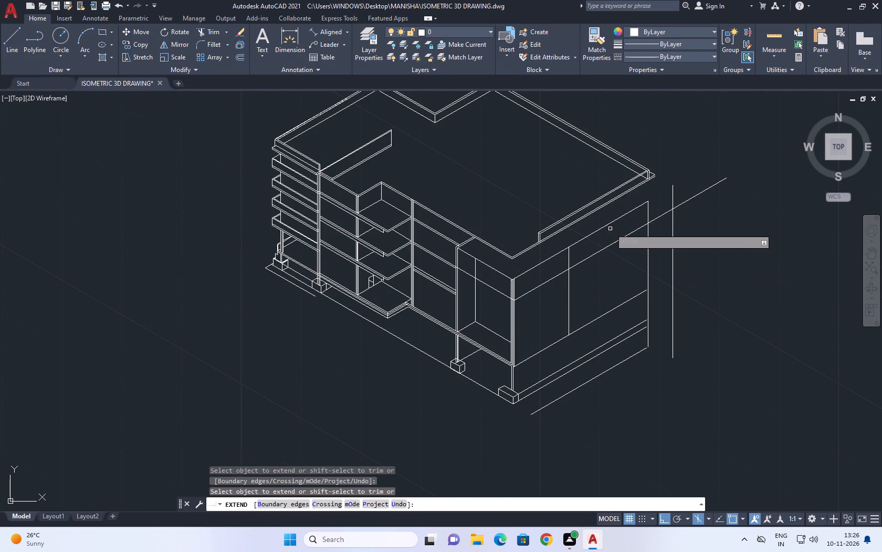
click(612, 226)
click(638, 212)
click(644, 206)
key(space)
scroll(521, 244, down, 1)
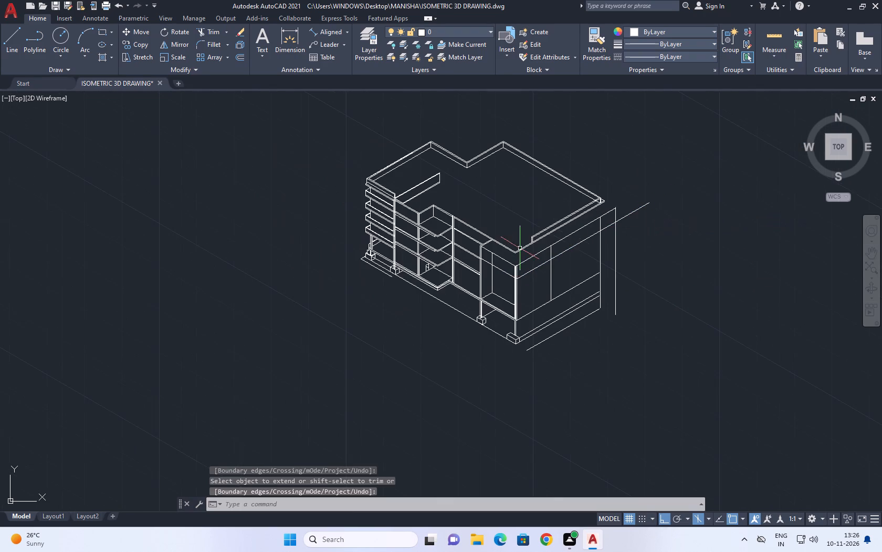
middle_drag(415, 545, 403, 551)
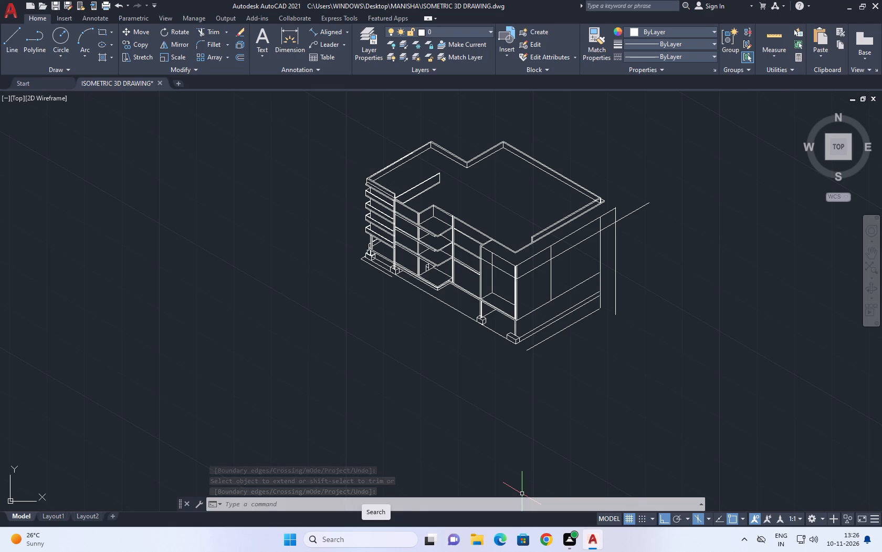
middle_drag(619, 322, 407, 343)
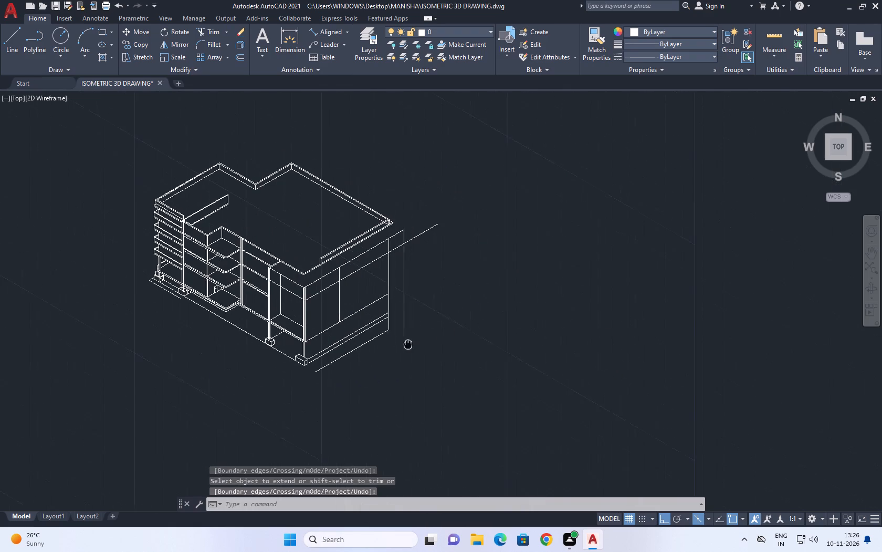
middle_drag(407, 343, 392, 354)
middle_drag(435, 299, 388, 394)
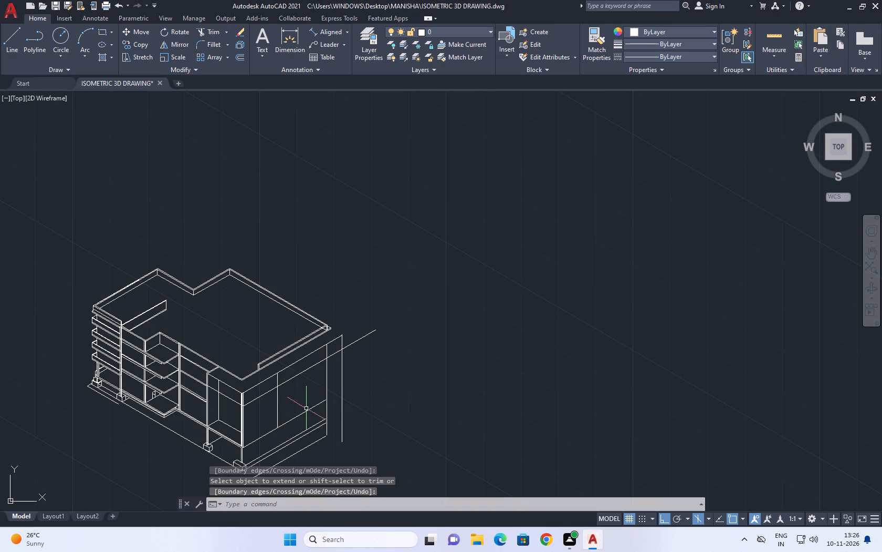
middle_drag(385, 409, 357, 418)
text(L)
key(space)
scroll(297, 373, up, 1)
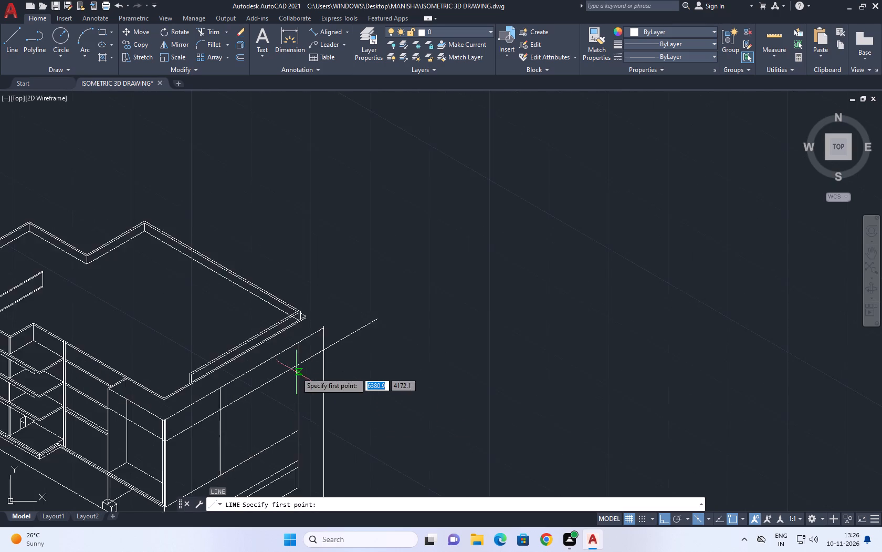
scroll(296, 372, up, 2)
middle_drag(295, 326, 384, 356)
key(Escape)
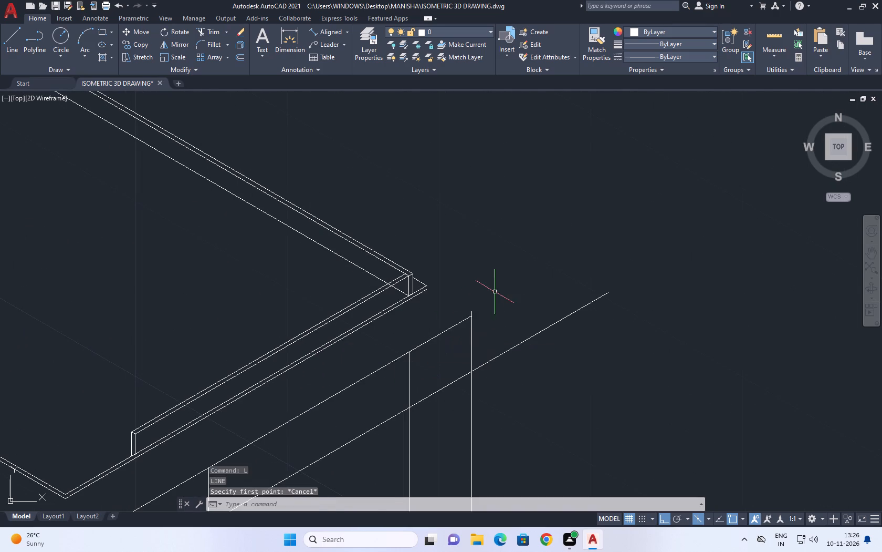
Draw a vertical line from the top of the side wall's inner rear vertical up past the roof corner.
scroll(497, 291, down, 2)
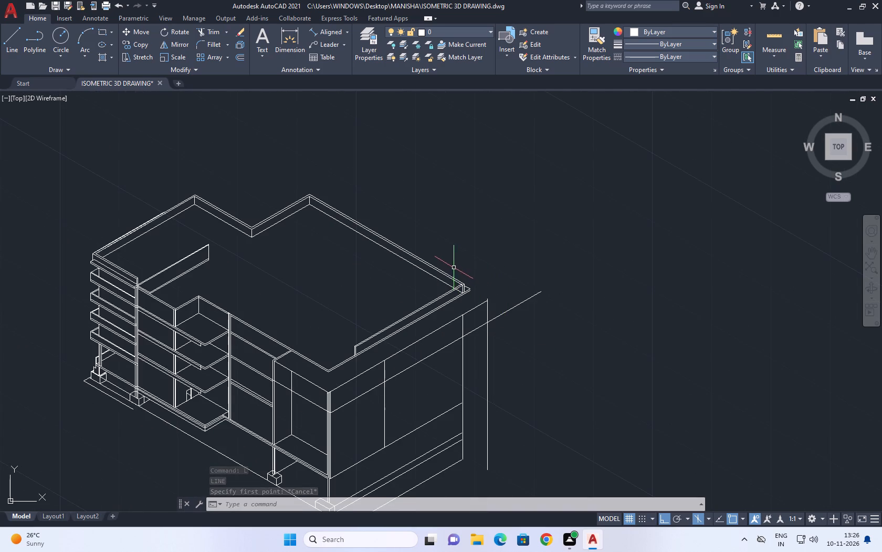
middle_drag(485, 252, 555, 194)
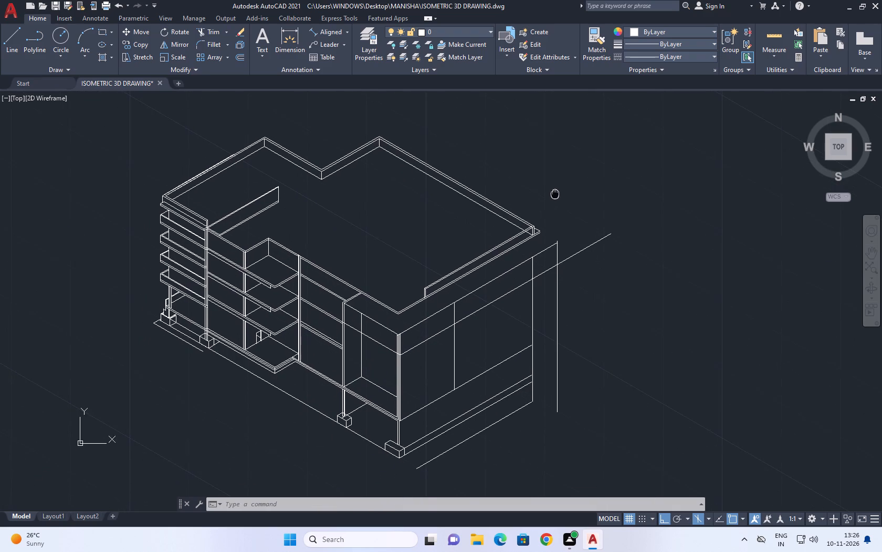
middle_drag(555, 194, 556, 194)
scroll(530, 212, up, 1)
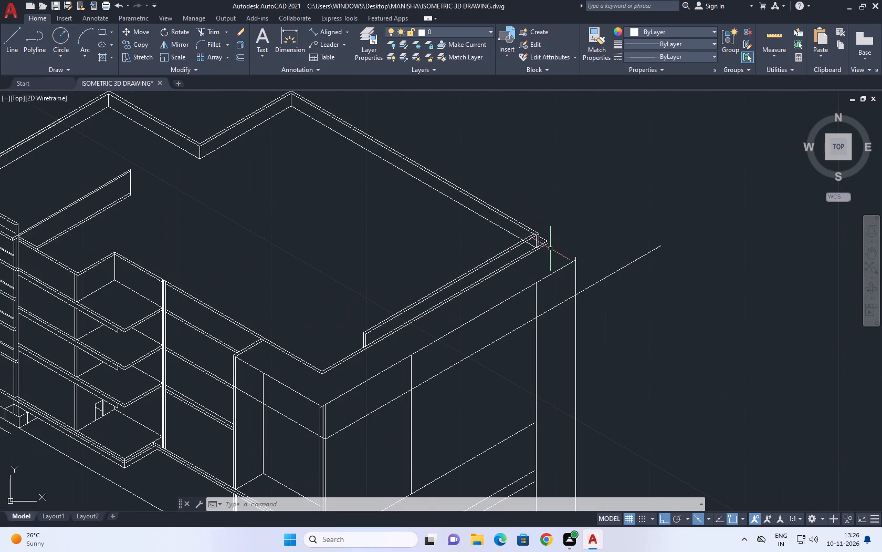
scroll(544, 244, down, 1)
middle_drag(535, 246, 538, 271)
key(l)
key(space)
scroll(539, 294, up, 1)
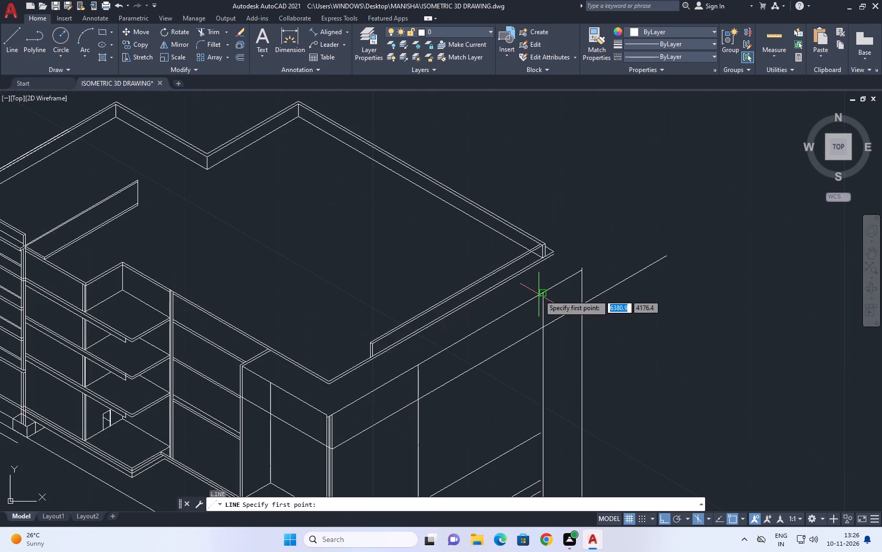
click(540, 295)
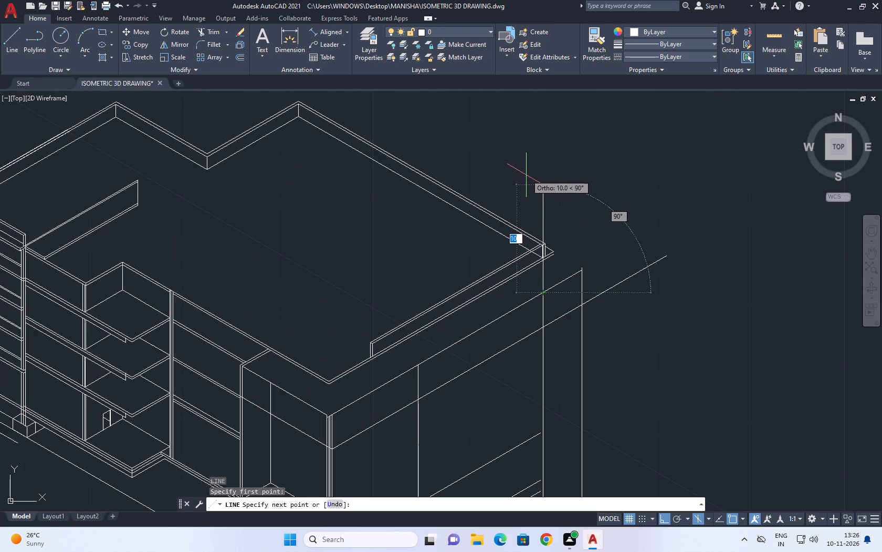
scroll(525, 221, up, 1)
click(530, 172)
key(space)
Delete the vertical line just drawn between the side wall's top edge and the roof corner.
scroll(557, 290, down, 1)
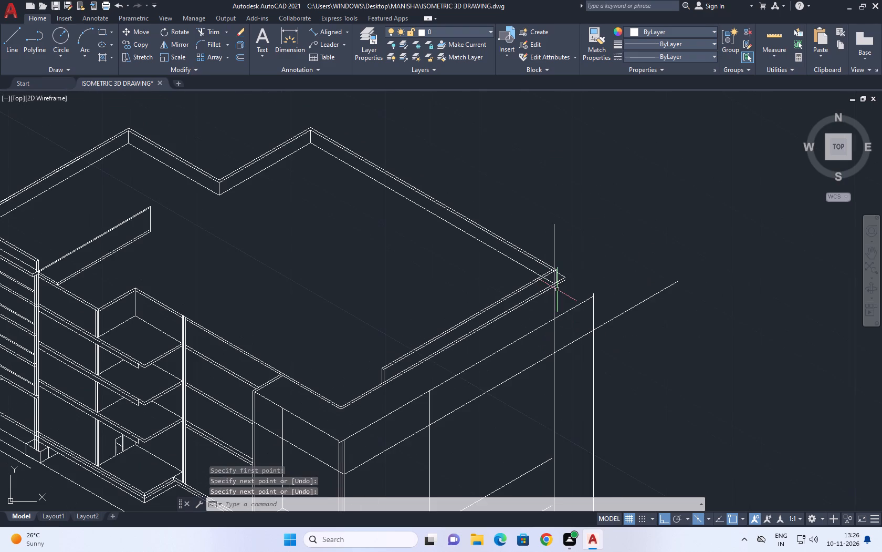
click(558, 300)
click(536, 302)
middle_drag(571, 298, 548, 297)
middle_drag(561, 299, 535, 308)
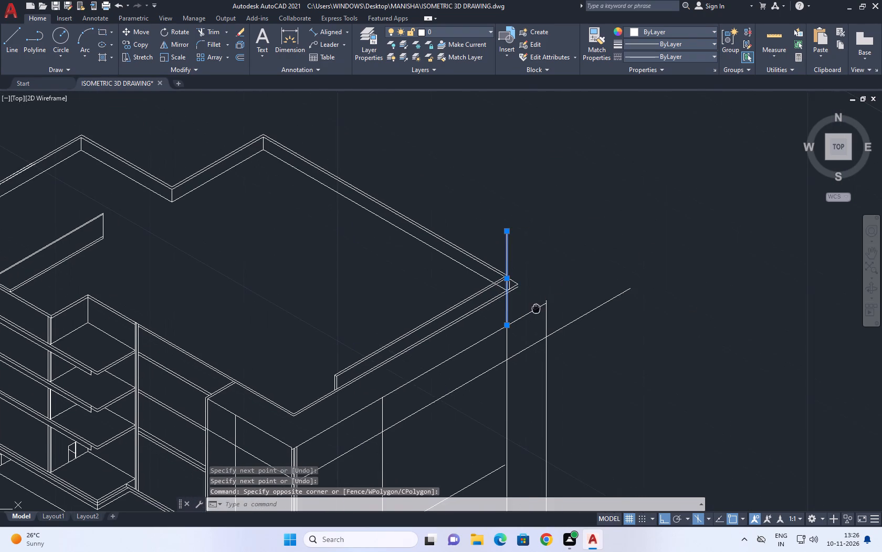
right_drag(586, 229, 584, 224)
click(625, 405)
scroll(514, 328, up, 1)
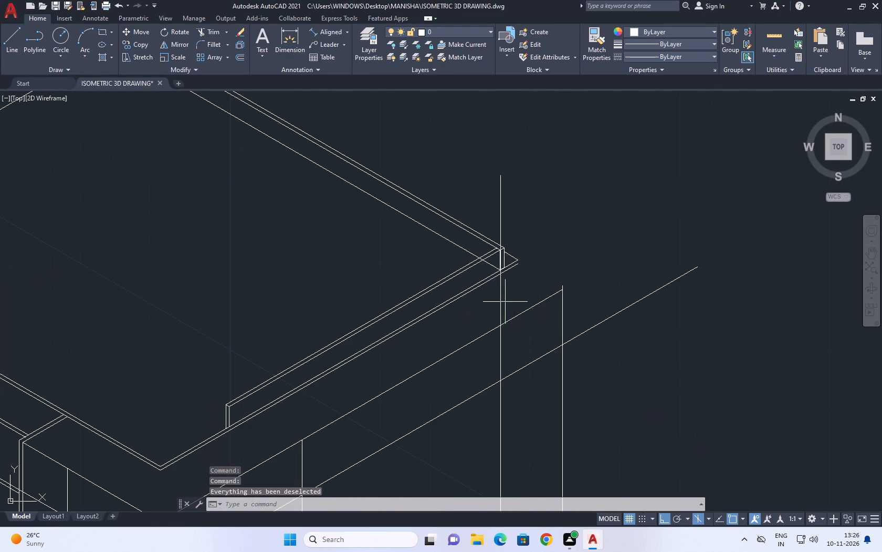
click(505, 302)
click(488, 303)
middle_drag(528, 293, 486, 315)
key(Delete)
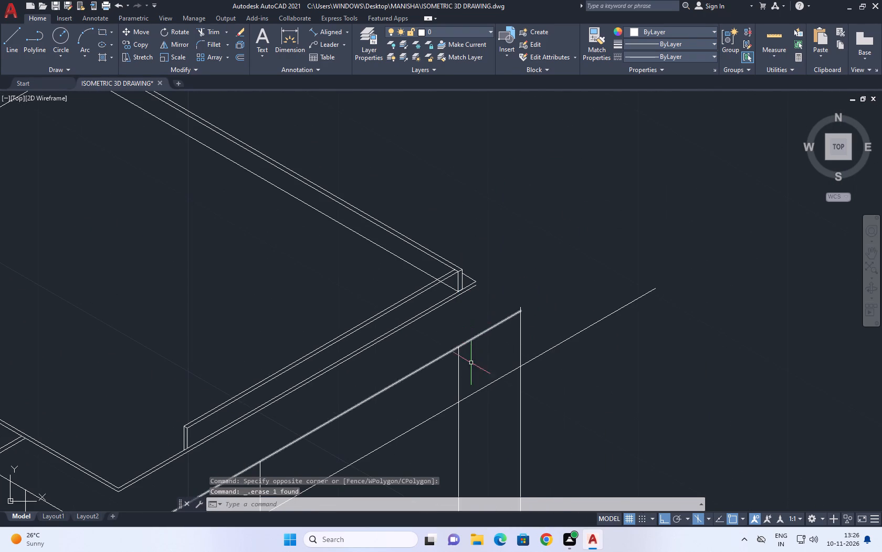
Move the side wall's inner rear vertical line so its top end meets the roof slab's lower outer corner.
drag(471, 364, 461, 368)
click(447, 375)
scroll(464, 324, down, 1)
middle_drag(482, 330, 494, 302)
key(m)
key(space)
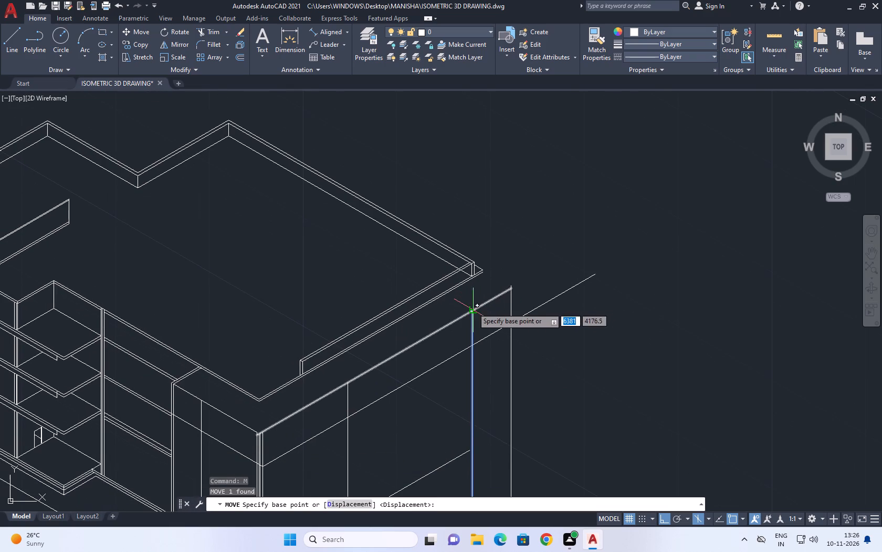
click(471, 311)
click(485, 271)
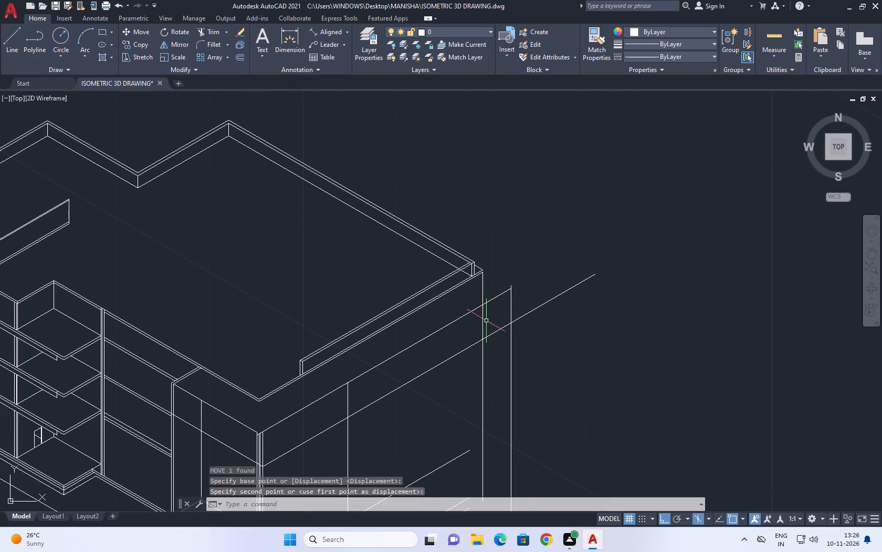
Move the same rear vertical line up from the roof slab's lower edge to its upper edge at the corner.
scroll(479, 275, up, 2)
click(491, 274)
click(479, 289)
middle_drag(526, 270, 492, 326)
key(m)
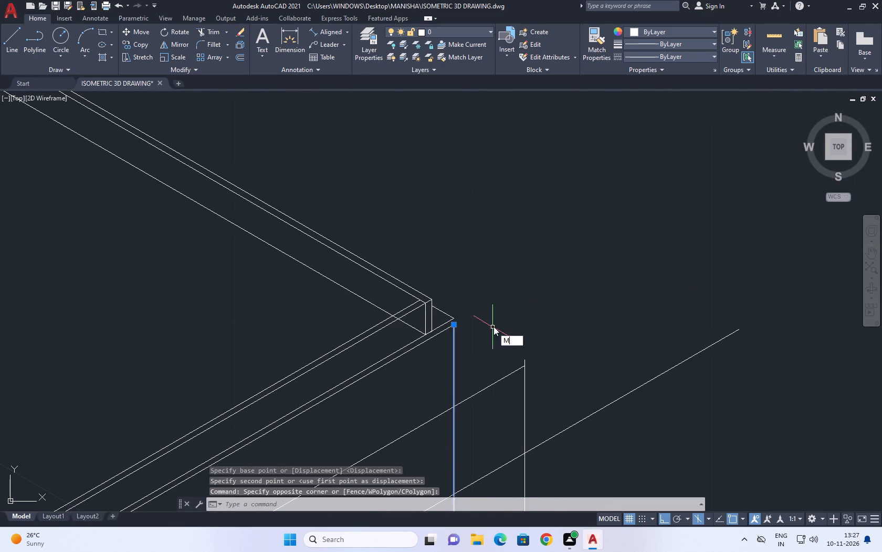
key(space)
click(456, 327)
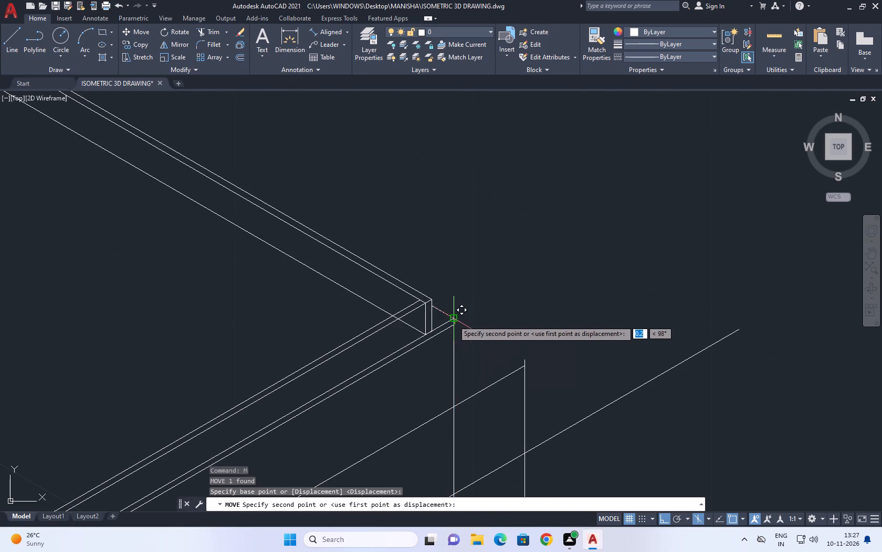
click(452, 320)
Align the rear vertical line's top end exactly with the roof slab's upper outer corner point.
scroll(470, 301, down, 1)
scroll(443, 331, up, 2)
drag(531, 318, 522, 324)
click(479, 356)
middle_drag(510, 333, 468, 393)
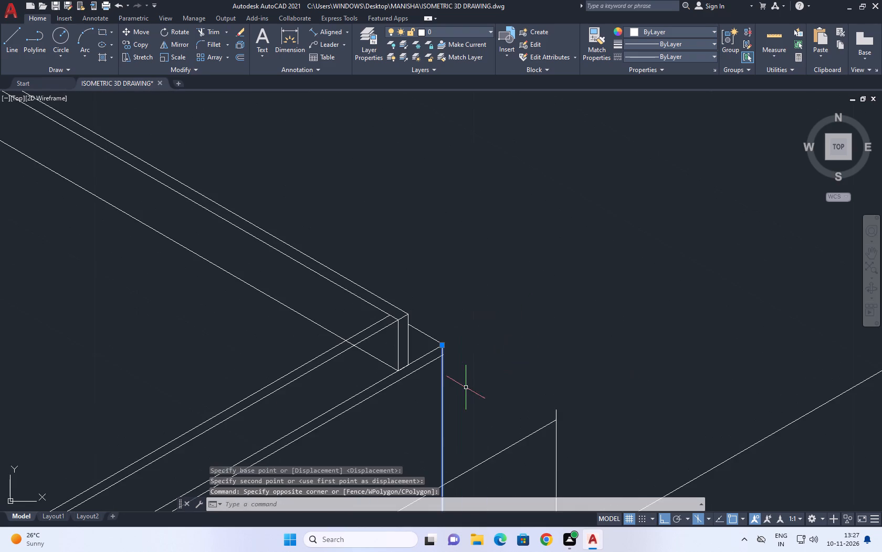
key(m)
key(space)
scroll(450, 352, up, 5)
click(400, 313)
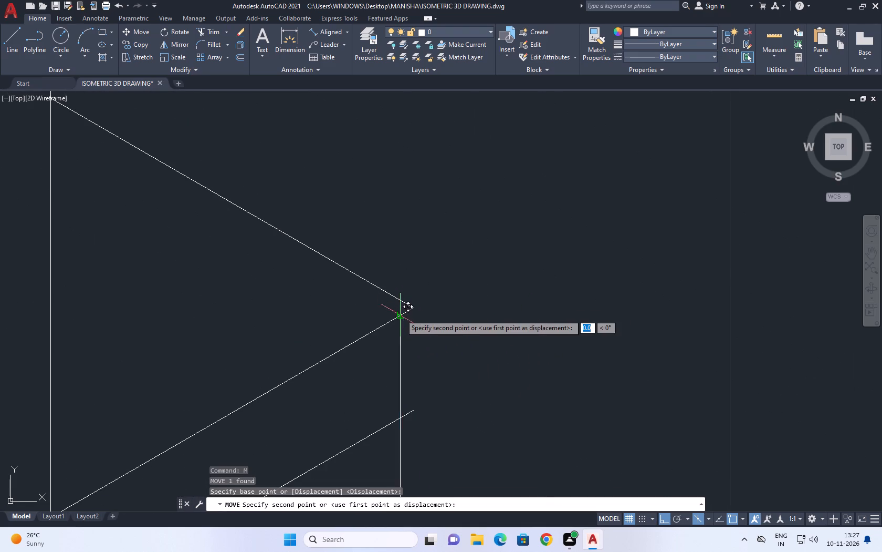
click(414, 305)
scroll(426, 300, up, 1)
scroll(426, 300, down, 3)
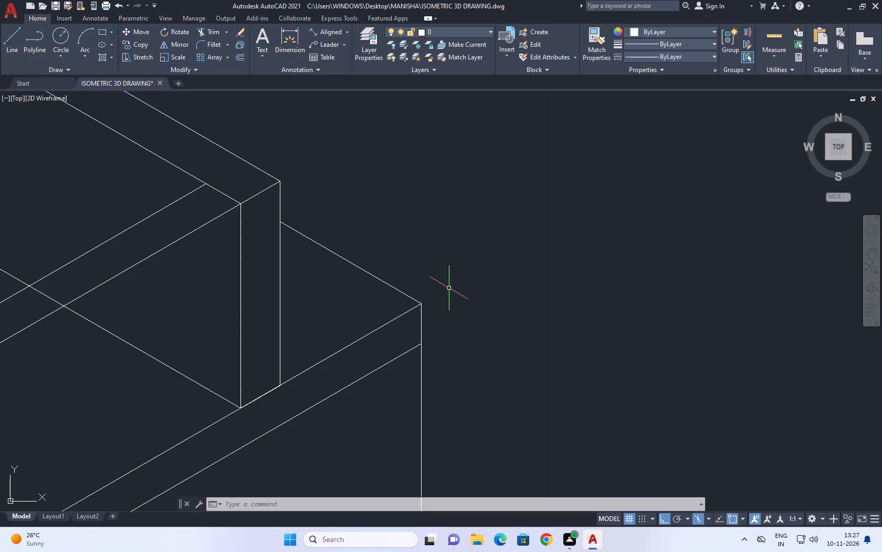
Extend the side wall's sloping floor, base and ground lines to the rear vertical lines.
scroll(341, 264, down, 3)
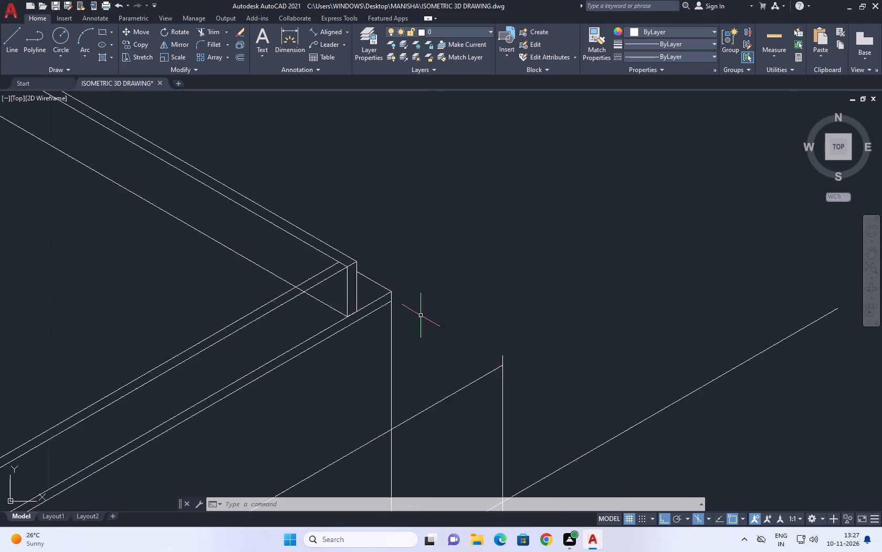
middle_drag(235, 350, 392, 294)
scroll(400, 297, down, 2)
middle_drag(406, 330, 459, 306)
middle_drag(591, 343, 581, 296)
scroll(442, 288, down, 2)
middle_drag(460, 268, 461, 292)
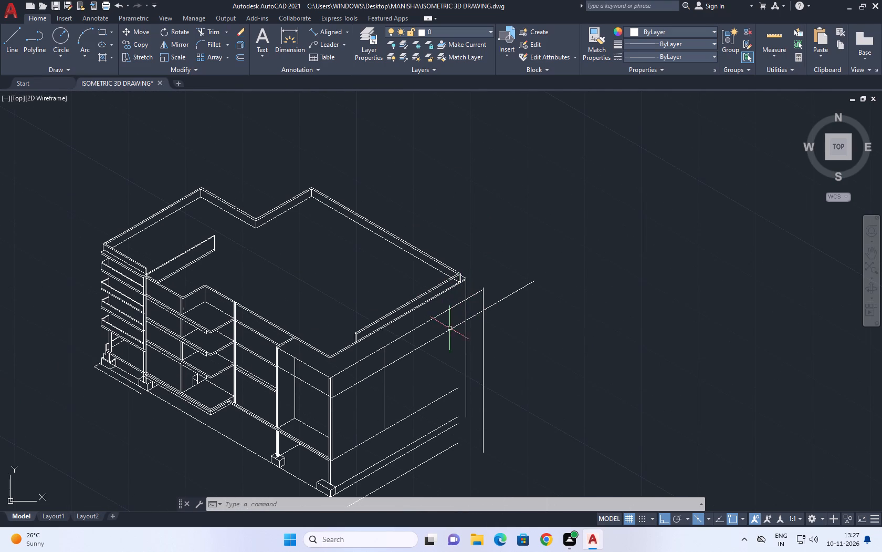
middle_drag(530, 337, 541, 289)
middle_drag(430, 384, 487, 380)
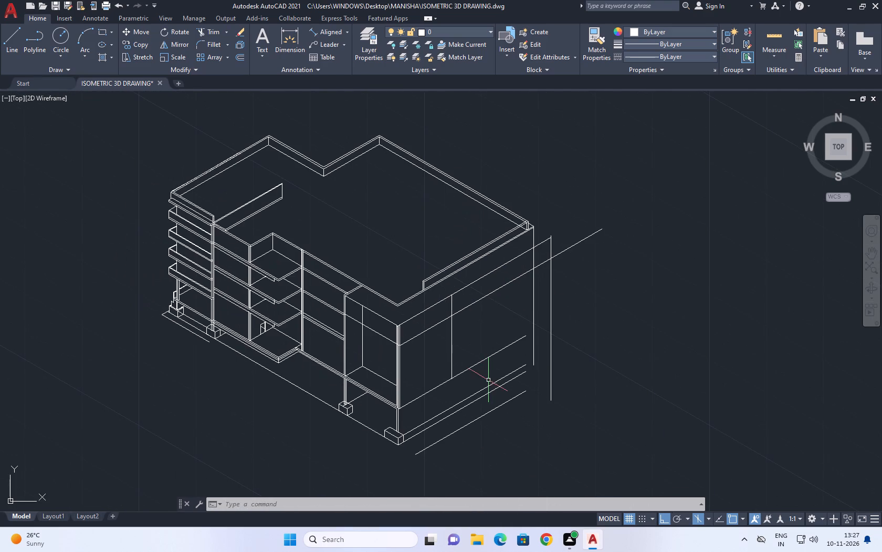
middle_click(492, 385)
key(e)
key(x)
key(space)
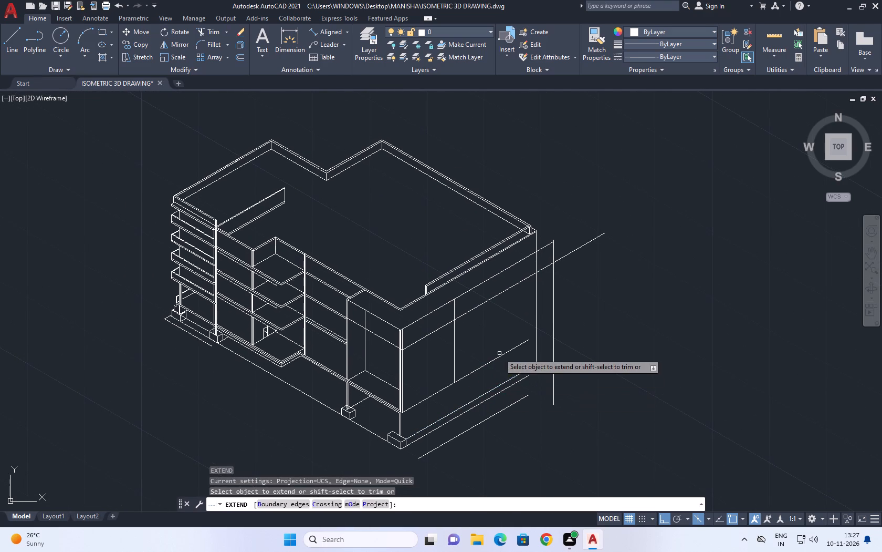
drag(497, 341, 497, 362)
click(514, 421)
click(510, 379)
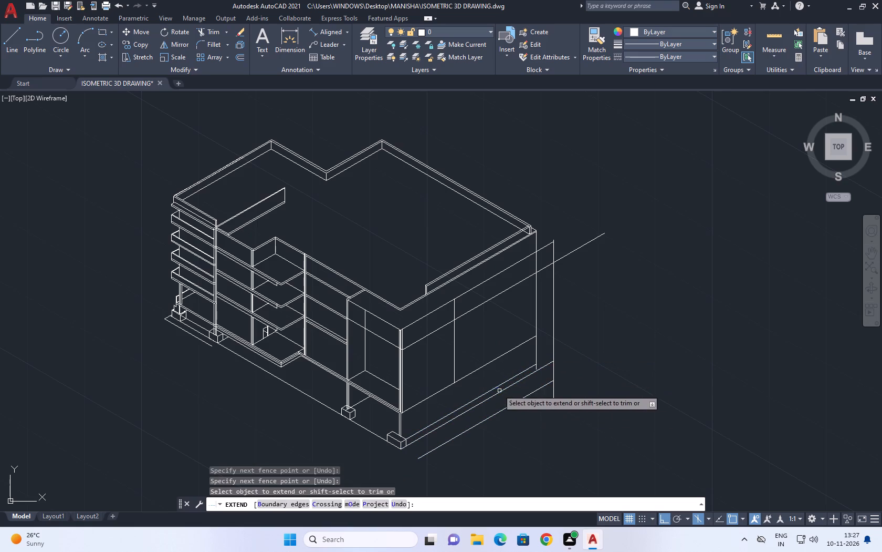
key(space)
Delete the lowest sloping ground line lying outside the side wall's base.
middle_drag(493, 441, 493, 383)
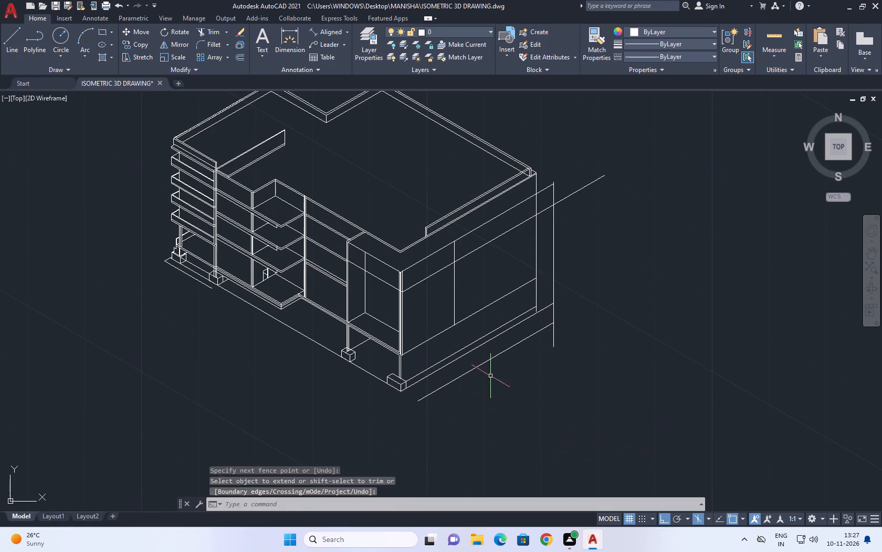
drag(490, 377, 484, 372)
click(466, 357)
key(Delete)
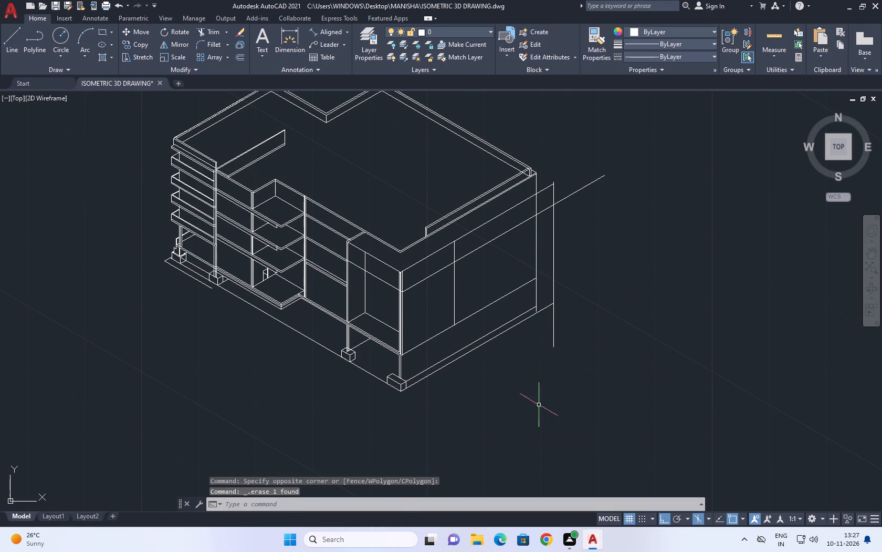
Trim the outermost rear vertical above the side wall's top edge and the sloping guide line beyond that vertical.
middle_drag(631, 216, 615, 241)
scroll(509, 212, up, 2)
middle_drag(707, 171, 633, 200)
scroll(633, 200, up, 1)
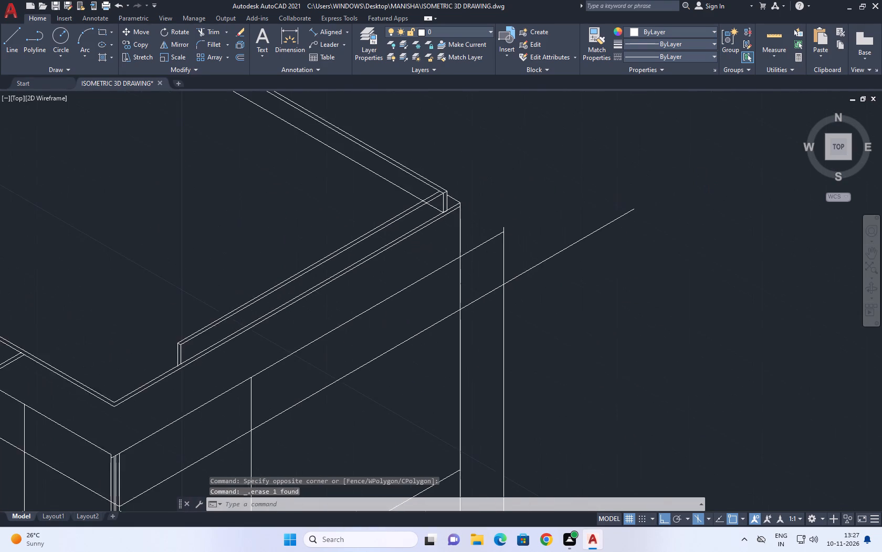
text(TR)
key(space)
scroll(438, 241, up, 1)
click(415, 251)
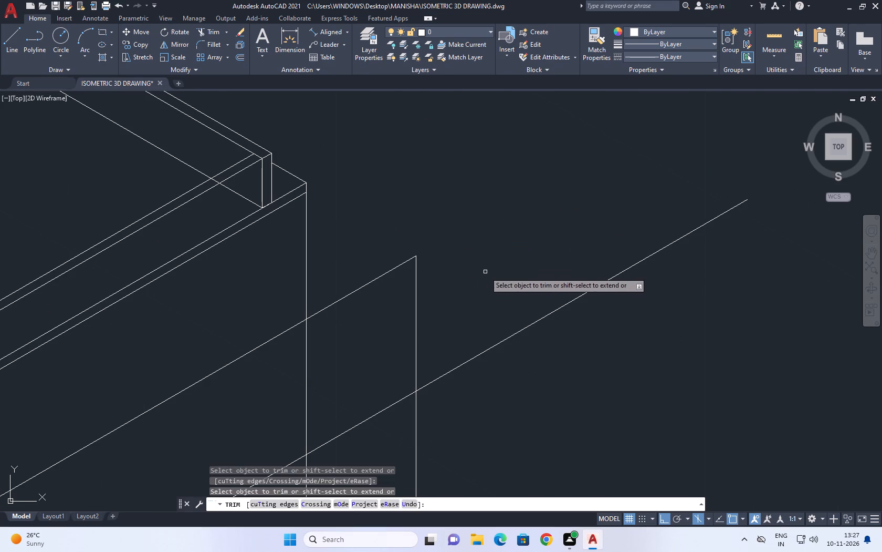
drag(486, 274, 491, 278)
click(510, 349)
scroll(523, 301, down, 3)
key(space)
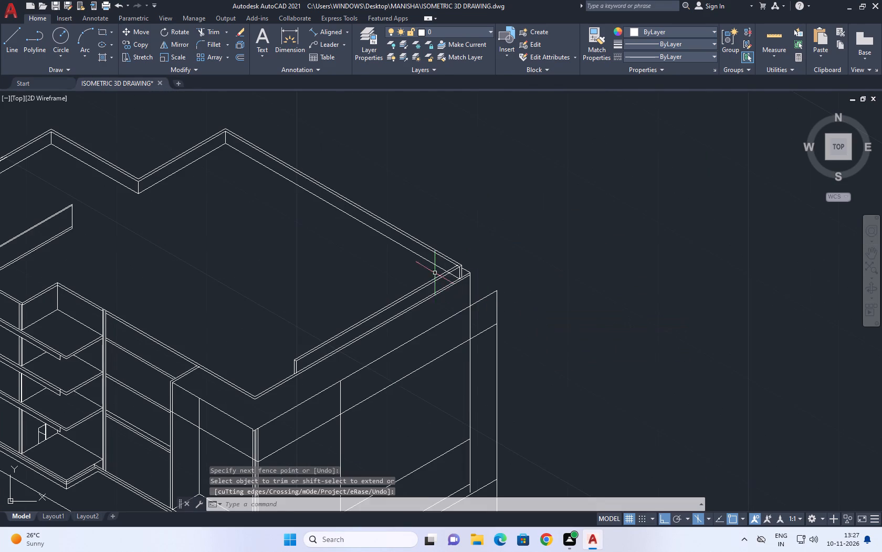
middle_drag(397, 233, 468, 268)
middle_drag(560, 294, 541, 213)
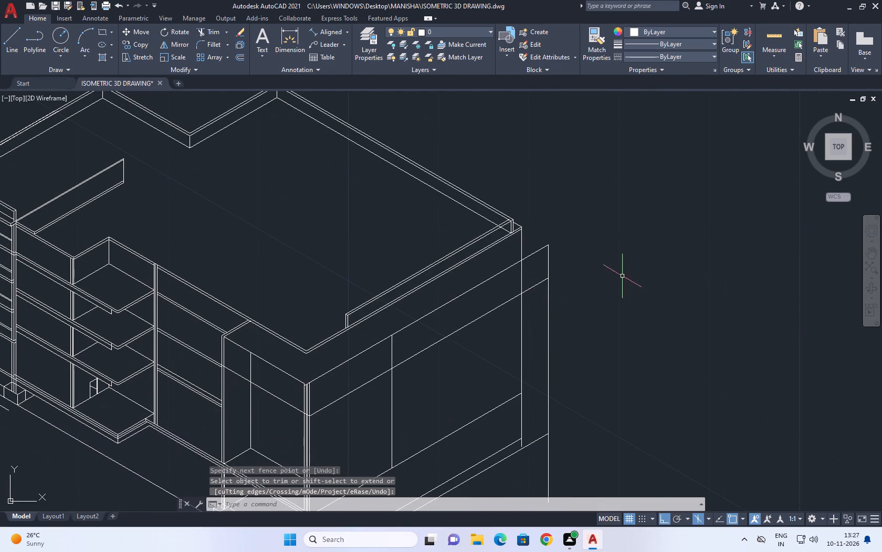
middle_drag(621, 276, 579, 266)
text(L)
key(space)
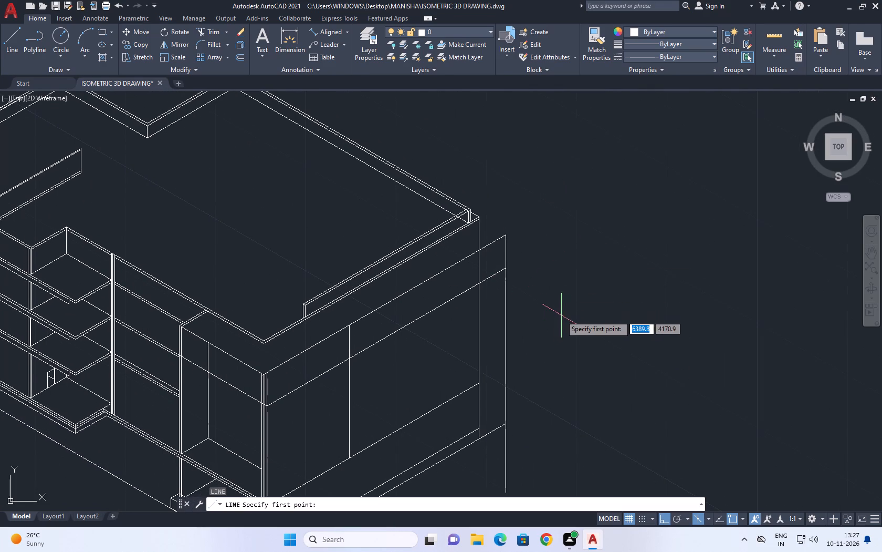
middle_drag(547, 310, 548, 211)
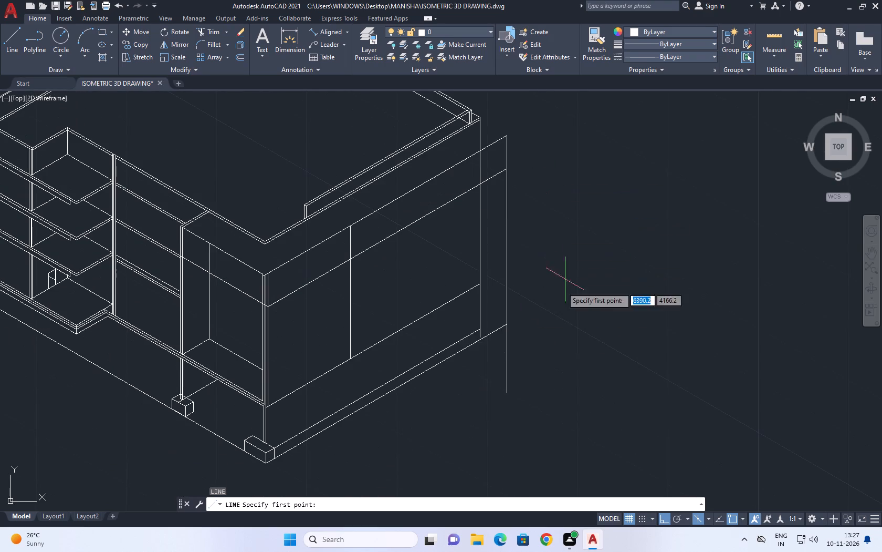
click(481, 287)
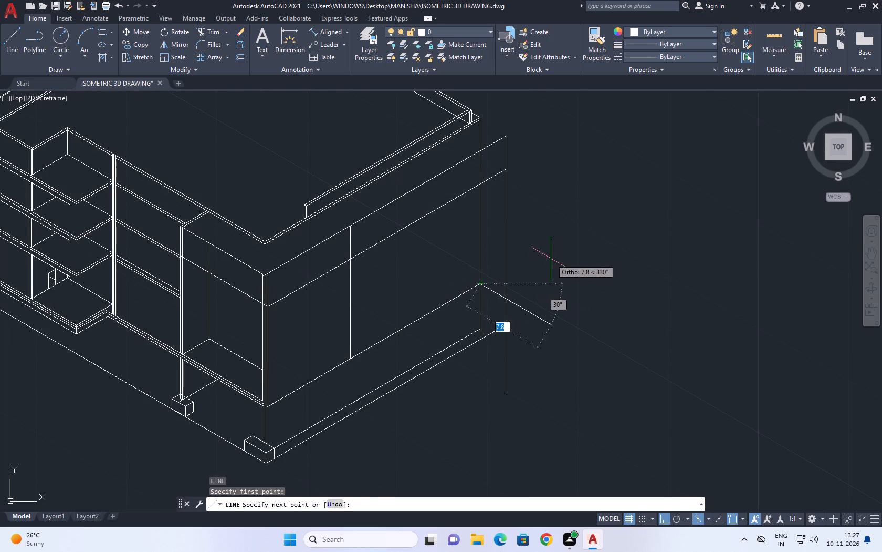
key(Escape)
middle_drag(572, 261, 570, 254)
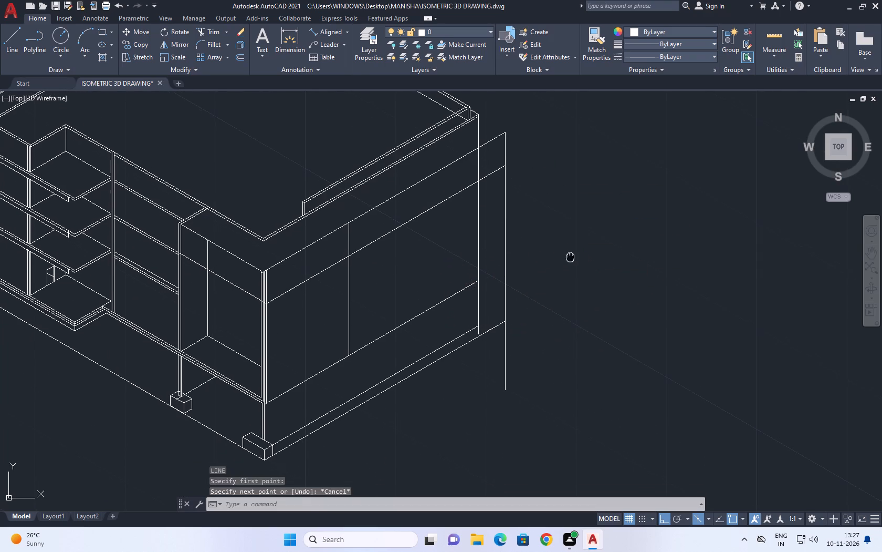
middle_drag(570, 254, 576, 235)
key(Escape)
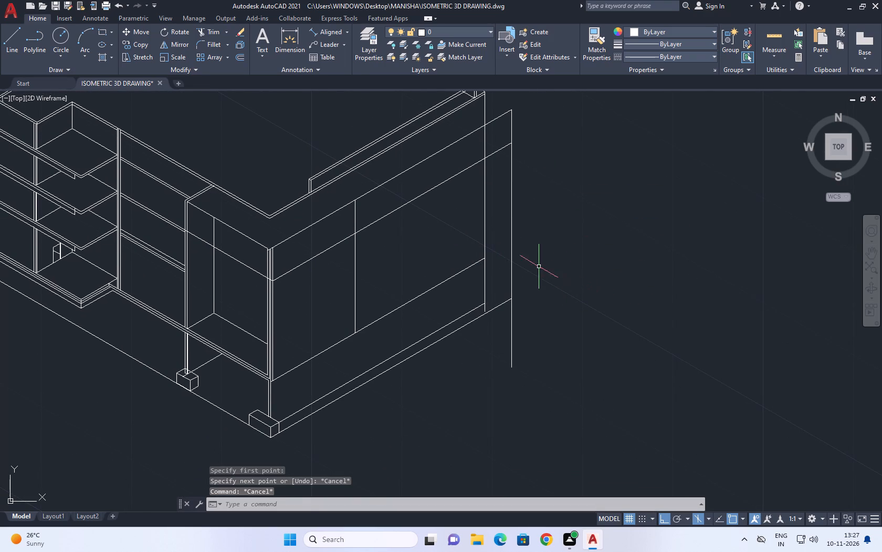
Delete the side wall's four sloping lines: top edge, upper guide, floor line and upper base line.
middle_drag(510, 160, 543, 288)
middle_drag(486, 335, 489, 223)
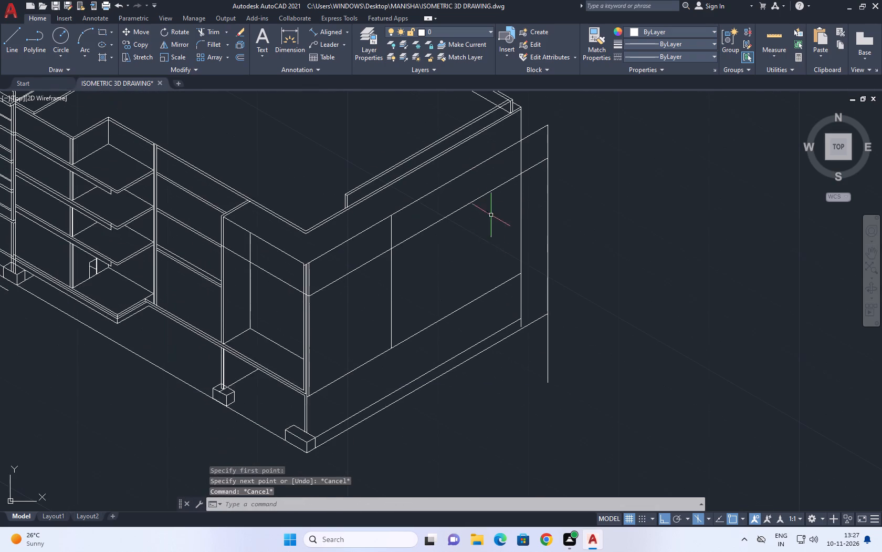
click(458, 171)
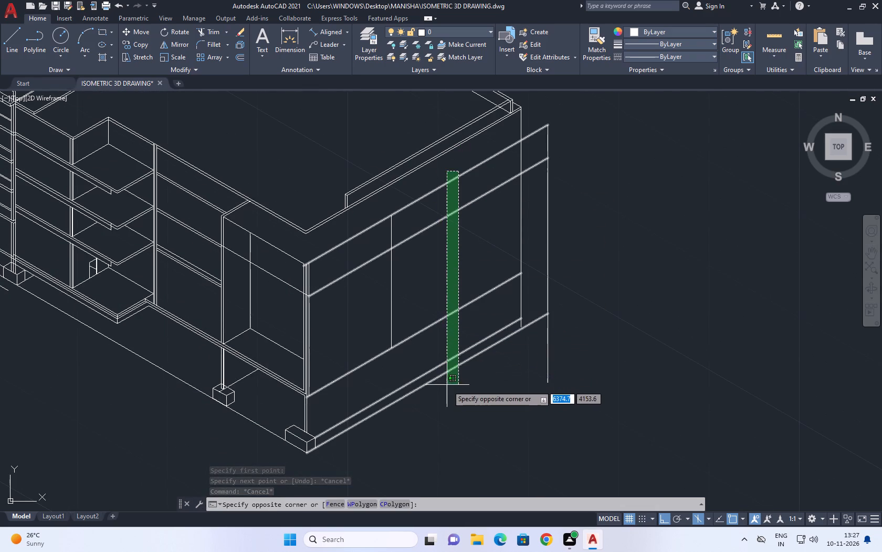
click(422, 361)
key(Delete)
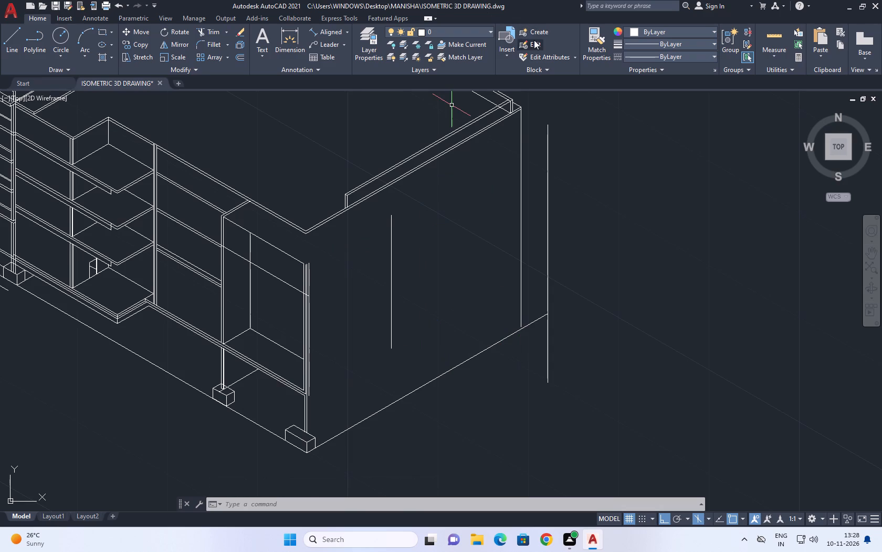
Extend the side wall's short middle vertical down to the ground line and up to the roof slab.
middle_drag(561, 106, 552, 195)
middle_drag(547, 221, 545, 220)
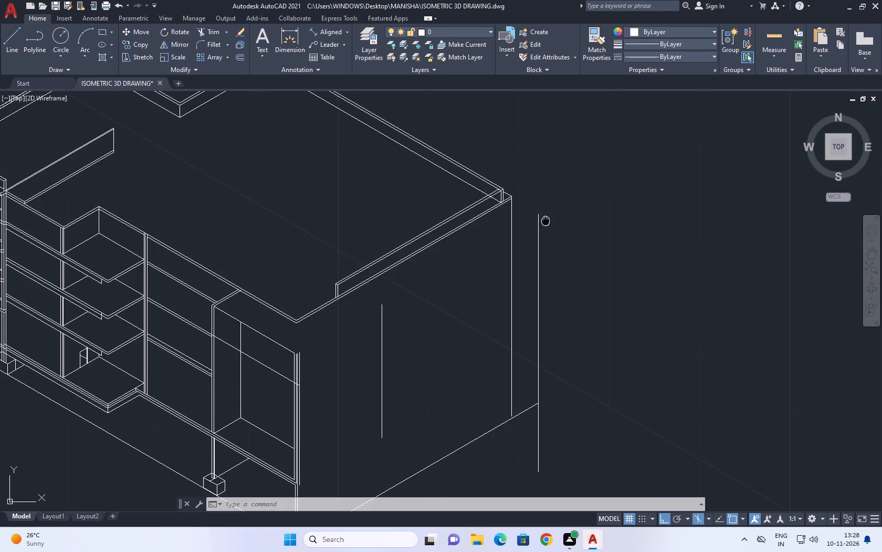
middle_drag(545, 220, 539, 207)
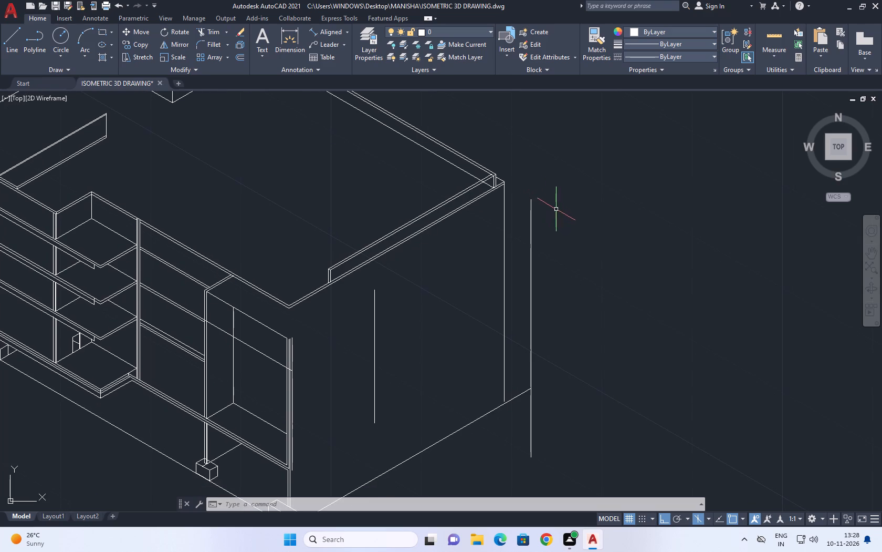
scroll(497, 222, down, 1)
middle_drag(401, 324, 471, 293)
scroll(458, 301, down, 1)
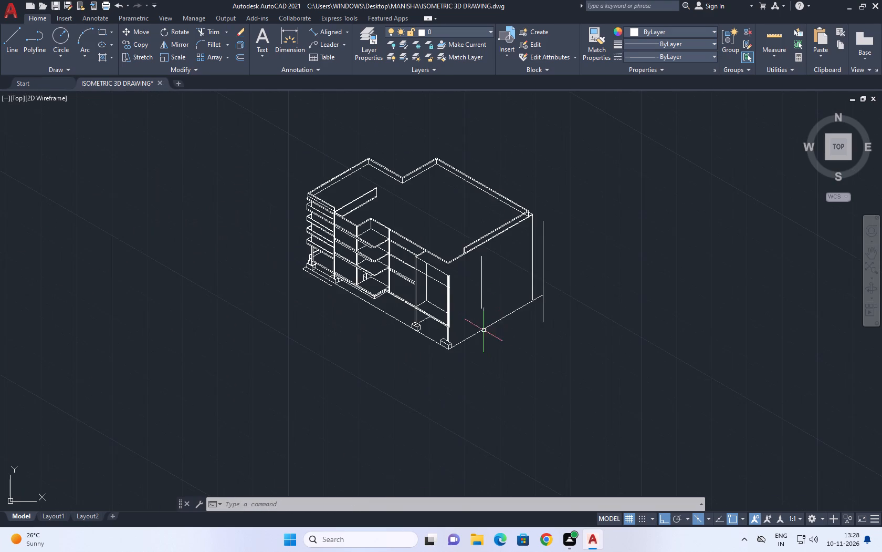
scroll(480, 318, up, 4)
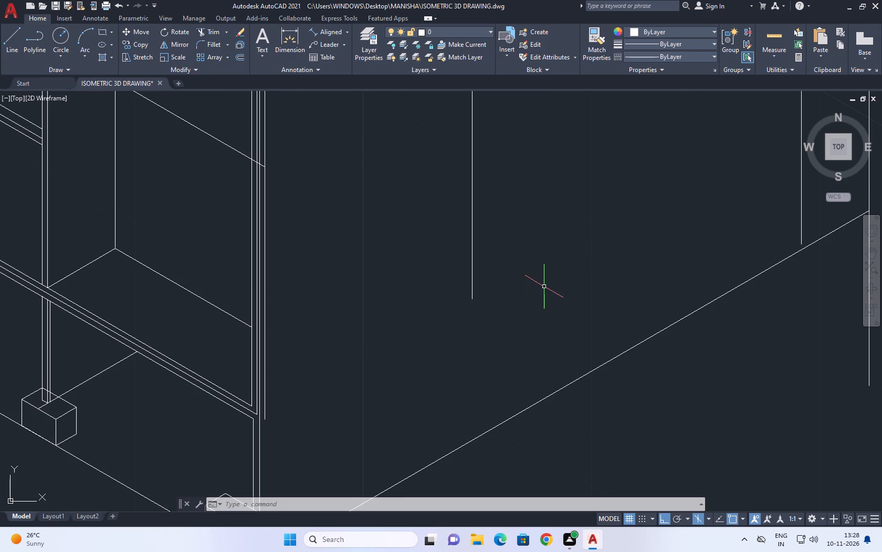
text(EX)
key(space)
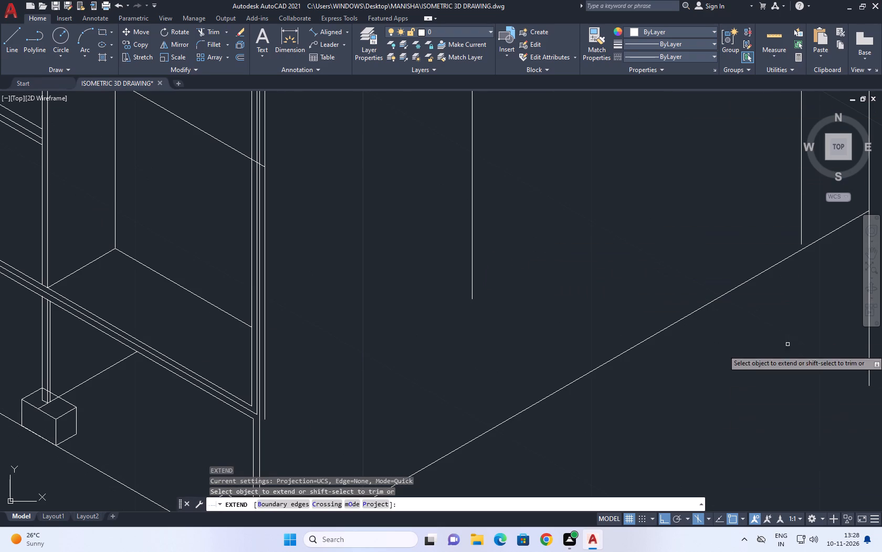
scroll(533, 258, down, 2)
click(489, 262)
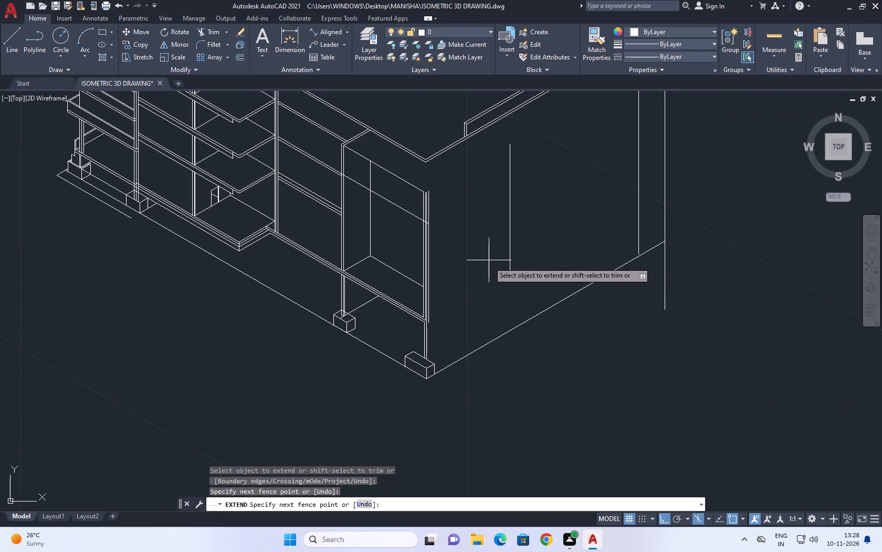
click(538, 223)
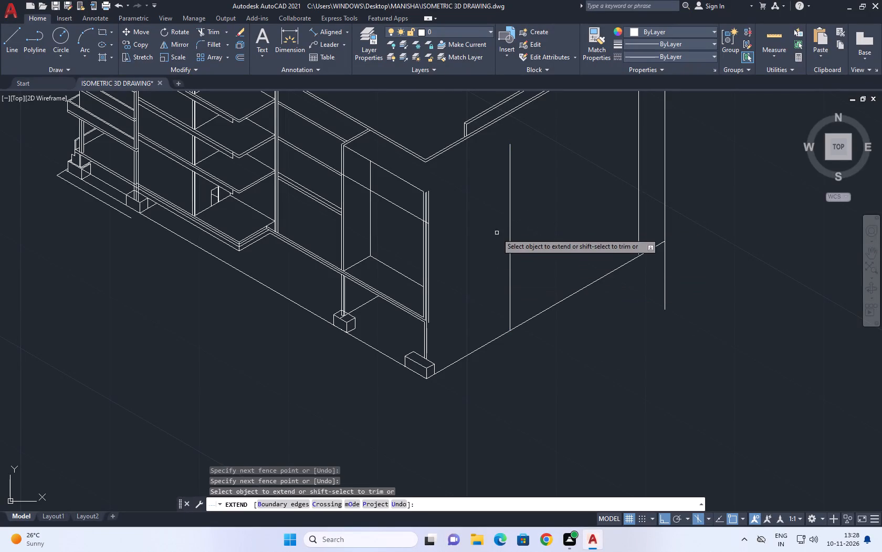
click(496, 229)
click(542, 187)
middle_drag(535, 212, 532, 248)
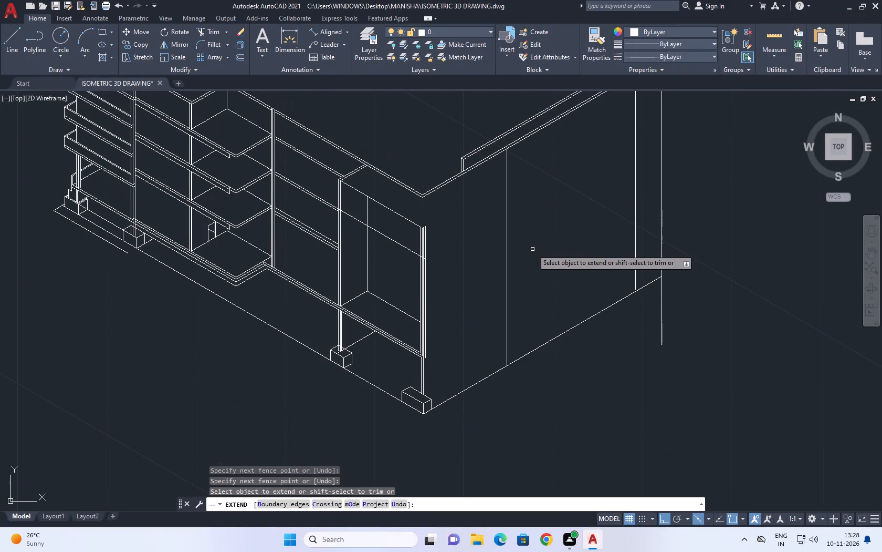
scroll(540, 280, down, 1)
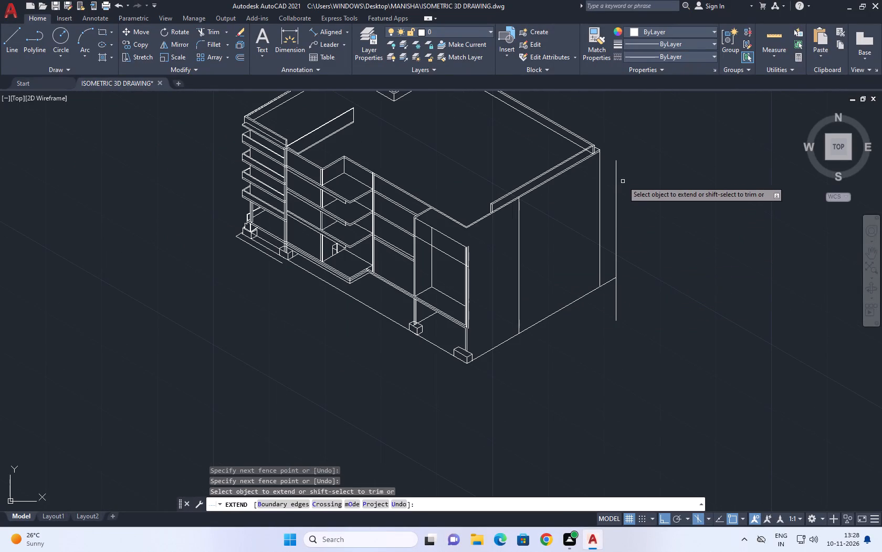
right_click(634, 169)
click(664, 188)
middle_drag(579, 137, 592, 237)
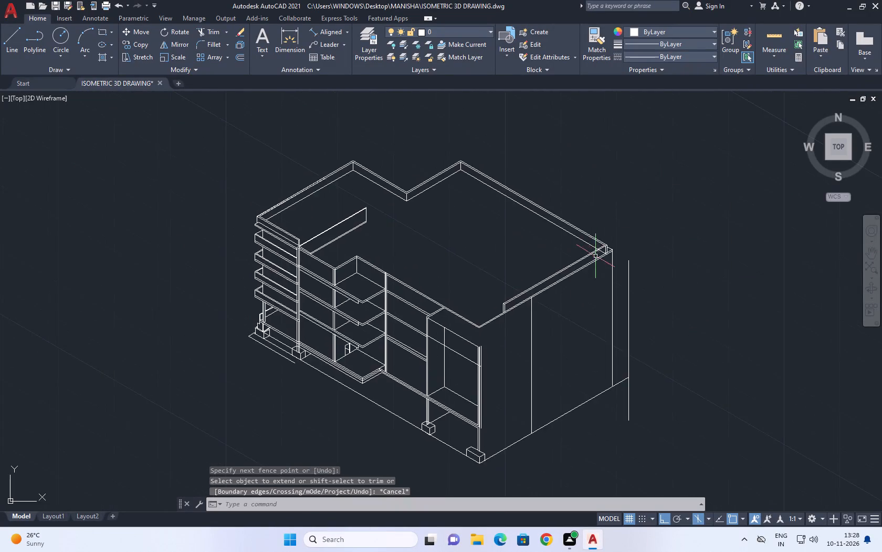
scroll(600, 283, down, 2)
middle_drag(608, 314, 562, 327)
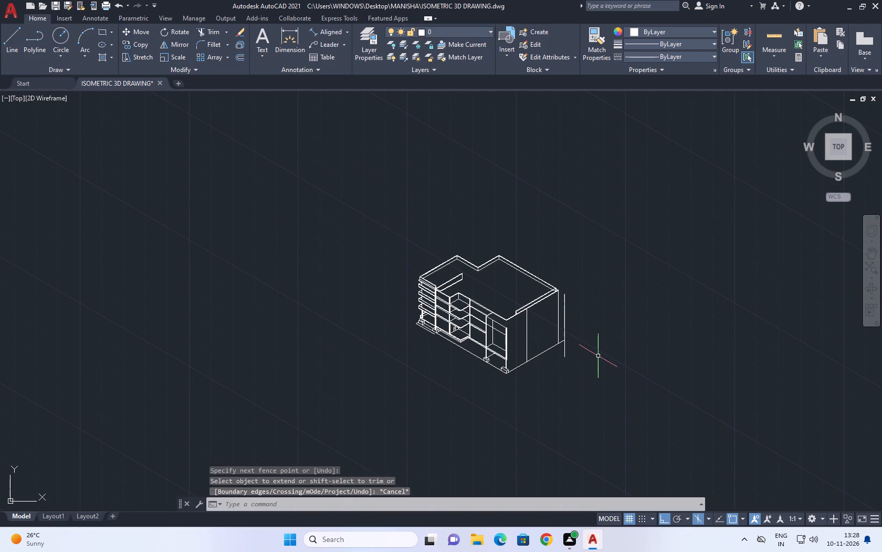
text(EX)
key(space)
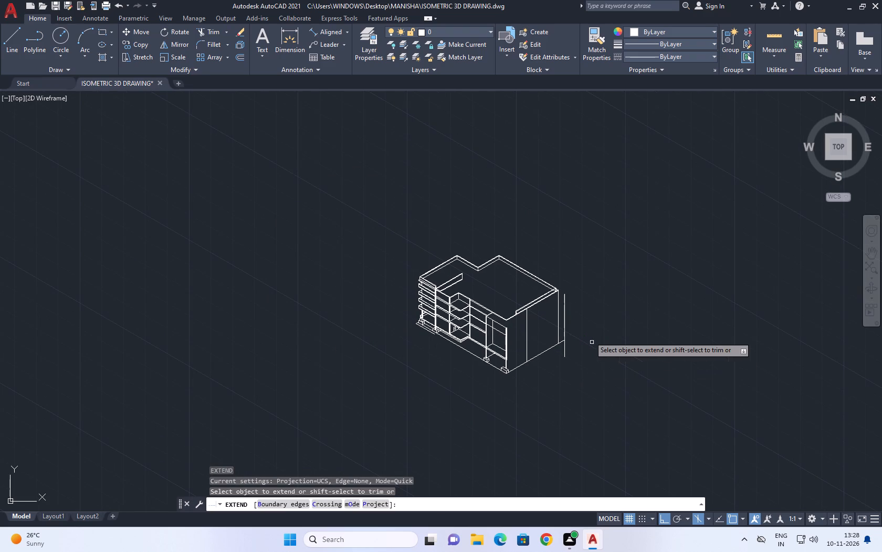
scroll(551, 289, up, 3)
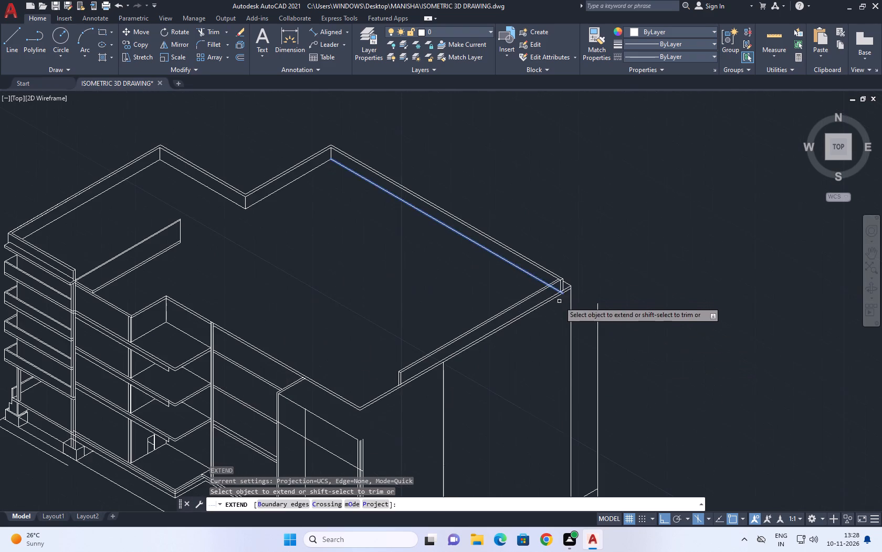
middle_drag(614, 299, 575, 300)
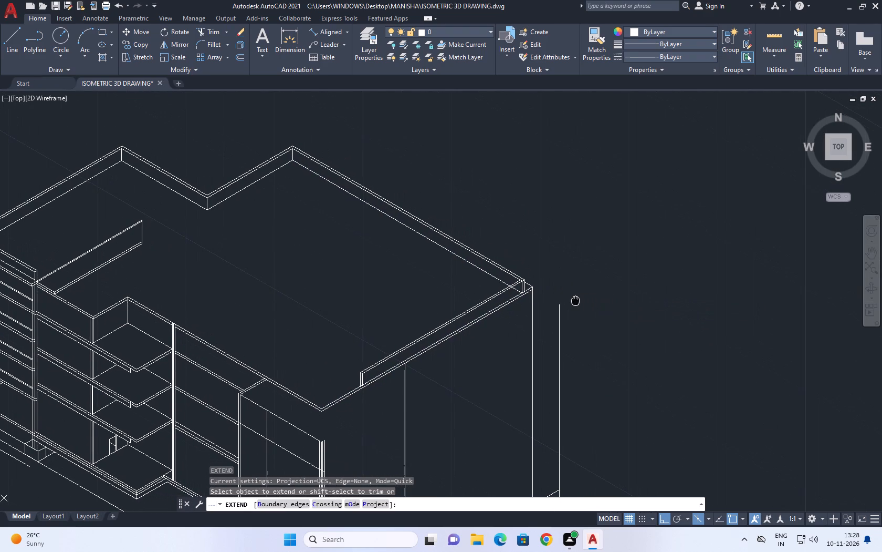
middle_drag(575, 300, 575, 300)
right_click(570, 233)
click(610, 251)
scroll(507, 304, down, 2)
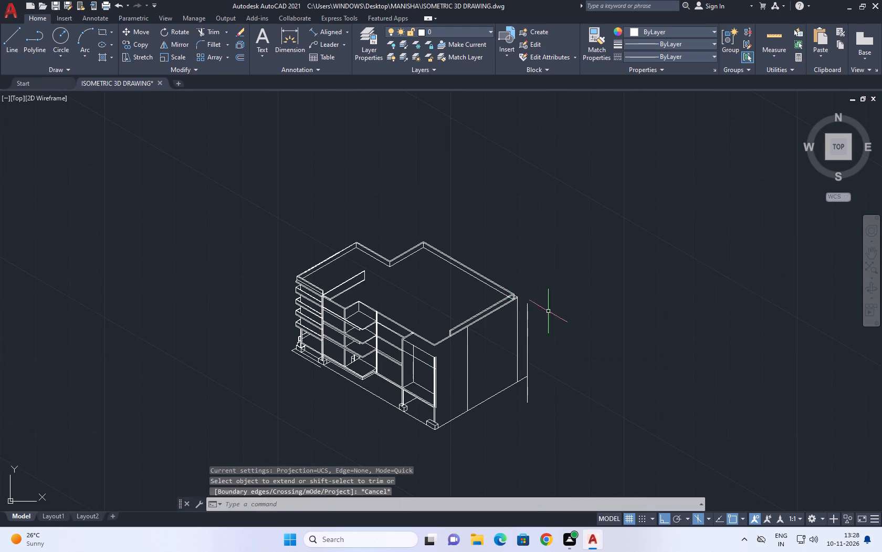
Draw a line about 29.6 units long at 30° from the front bay's upper outer corner, past the side wall's rear verticals.
middle_drag(553, 313, 561, 282)
click(9, 48)
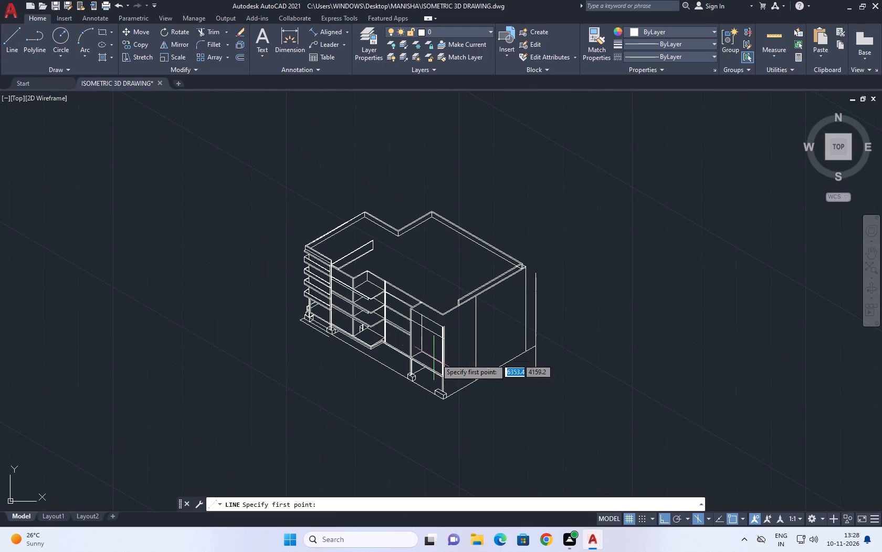
scroll(452, 320, up, 2)
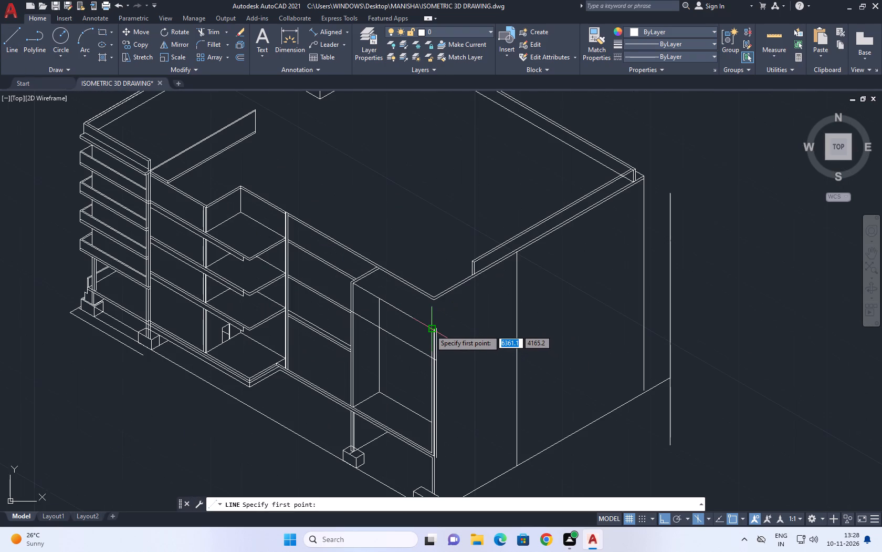
scroll(428, 338, up, 2)
click(430, 314)
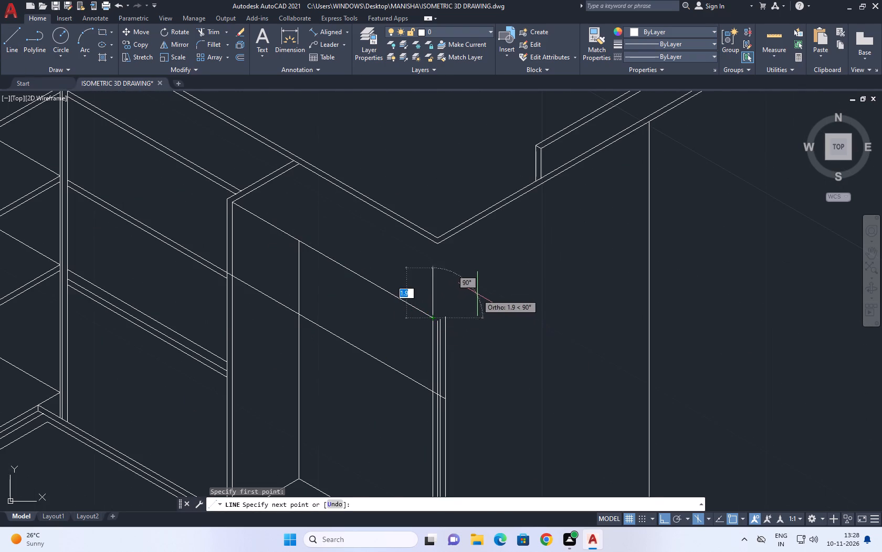
middle_drag(497, 282, 416, 323)
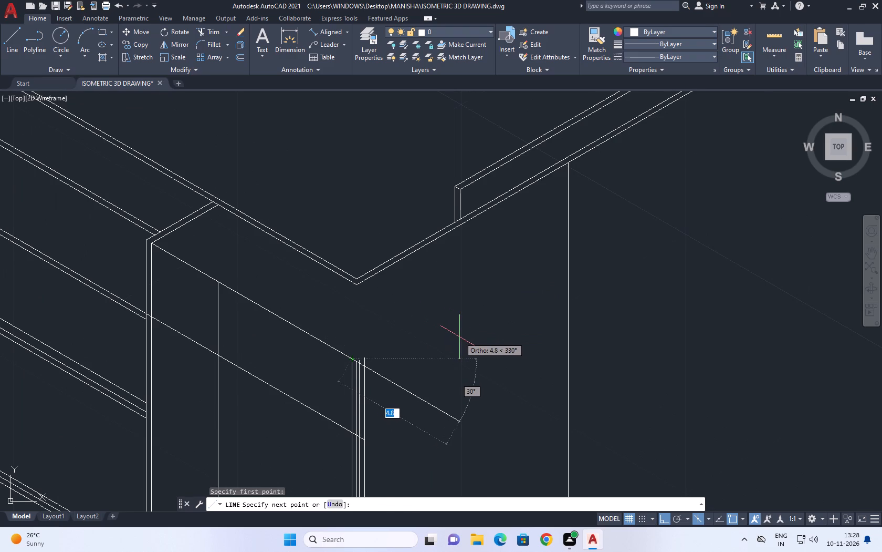
key(F5)
scroll(471, 323, down, 2)
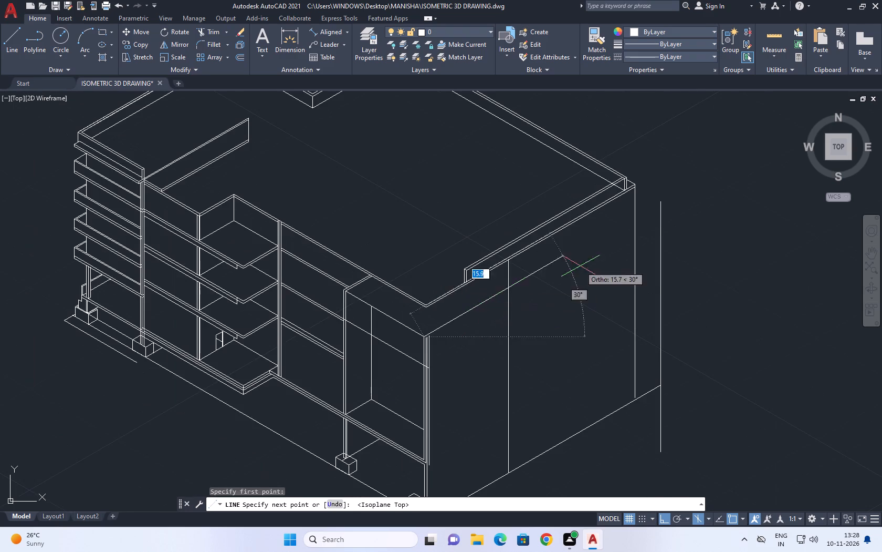
middle_drag(580, 265, 484, 287)
click(587, 209)
right_click(621, 158)
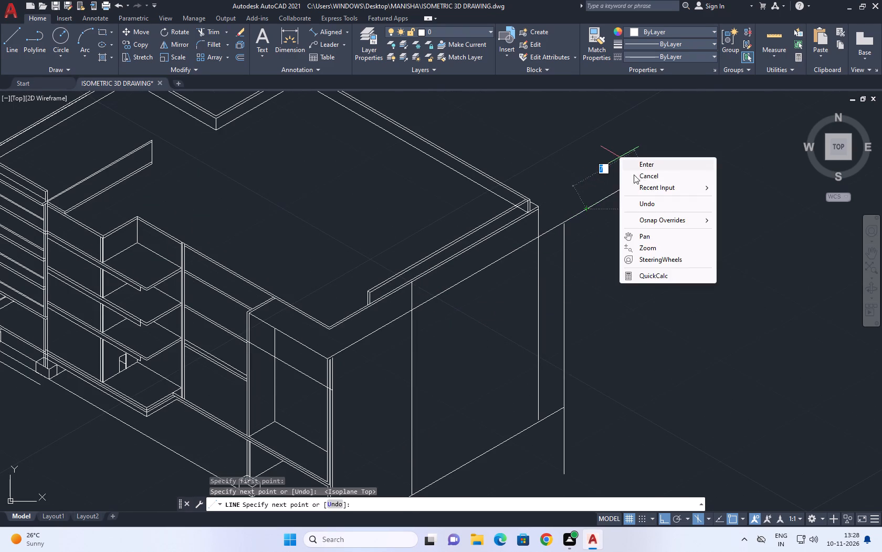
click(649, 178)
Extend the closely spaced verticals at the building's front corner up to the underside of the roof slab.
middle_drag(595, 221, 592, 235)
scroll(595, 221, down, 1)
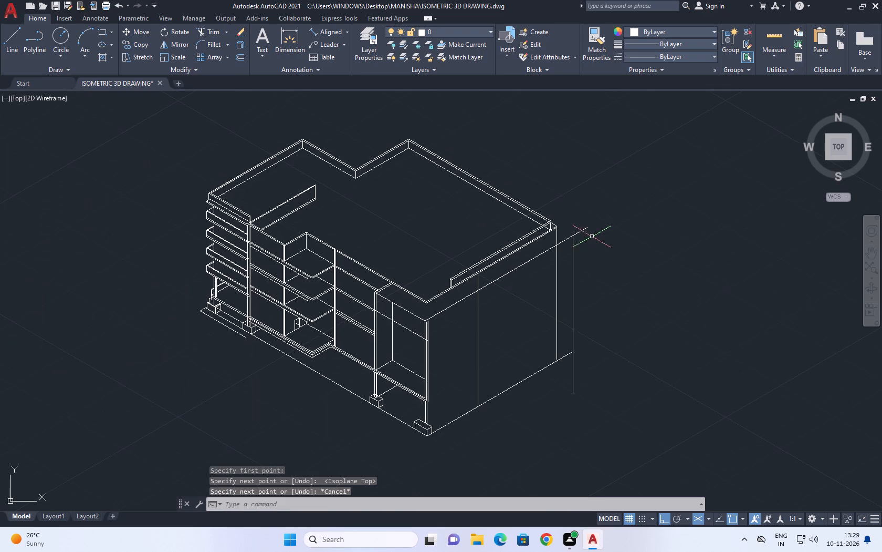
scroll(427, 328, up, 3)
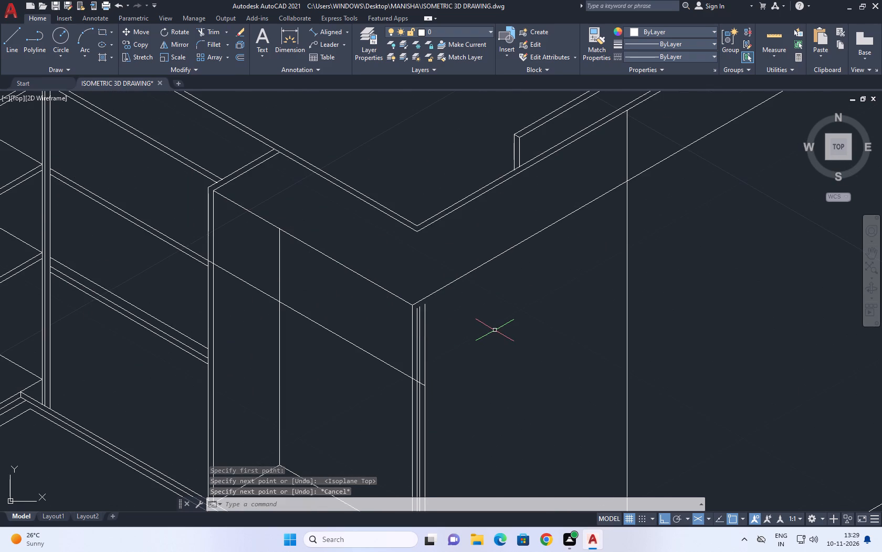
text(EX)
key(space)
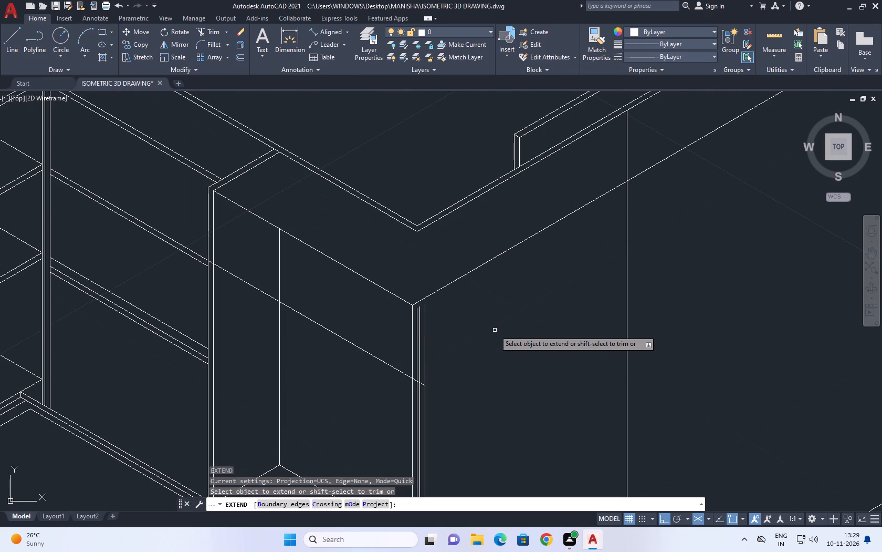
click(397, 334)
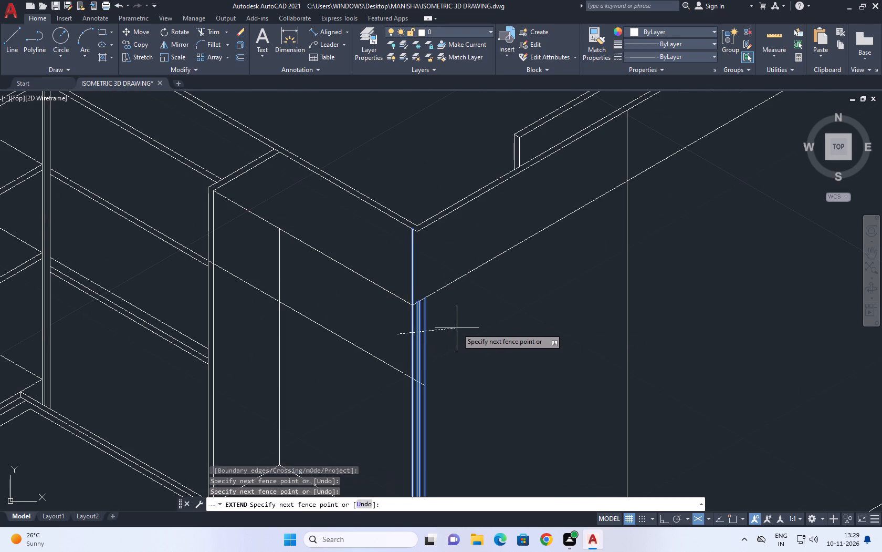
click(457, 328)
click(421, 326)
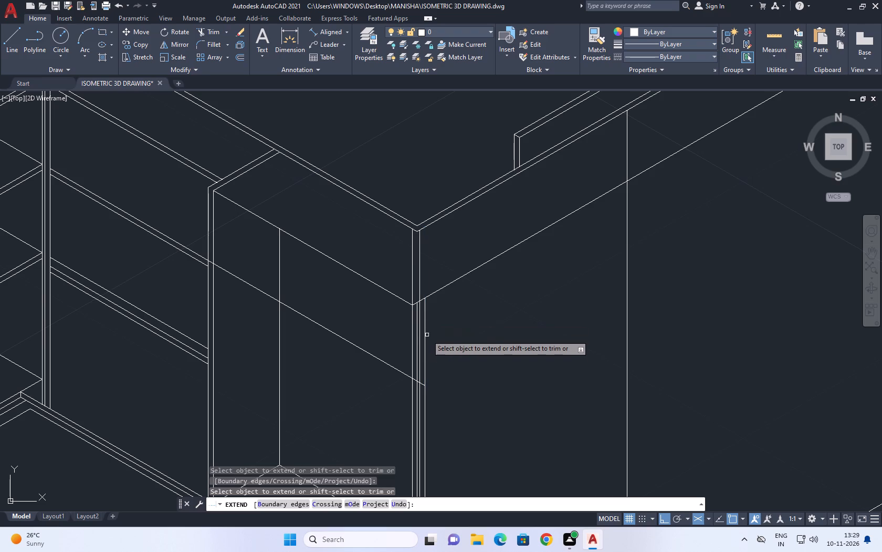
click(414, 318)
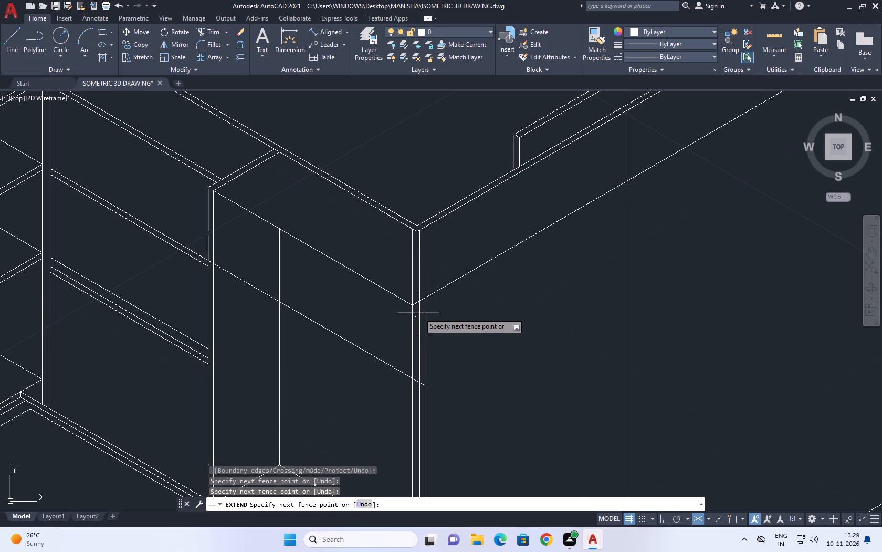
click(416, 306)
click(417, 305)
click(415, 311)
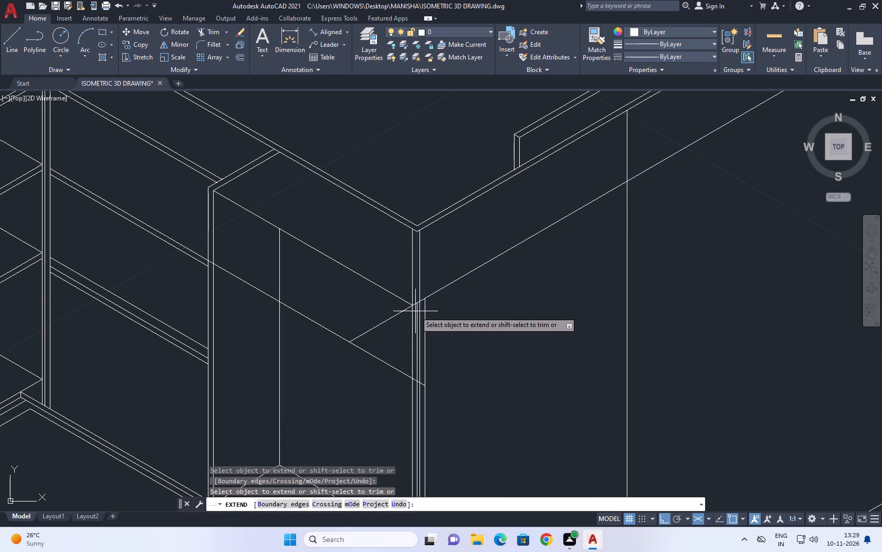
click(418, 306)
click(423, 310)
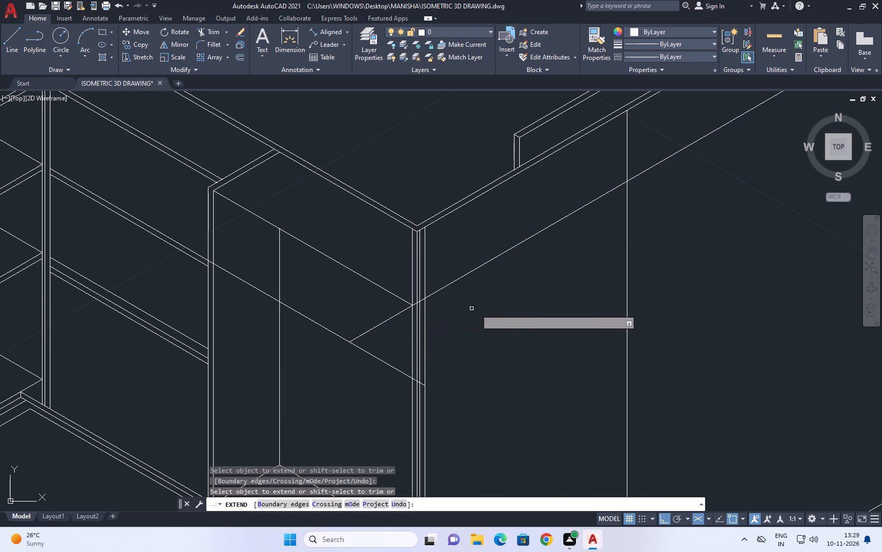
right_click(475, 303)
click(513, 312)
Stretch the side wall's sloping line back so its lower end meets the front bay's top edge at the outermost corner vertical.
click(393, 309)
click(379, 334)
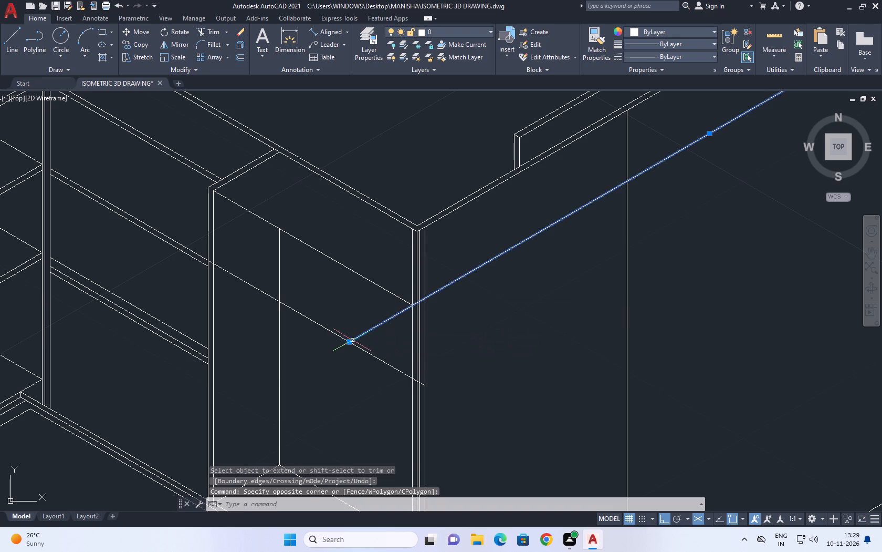
click(348, 344)
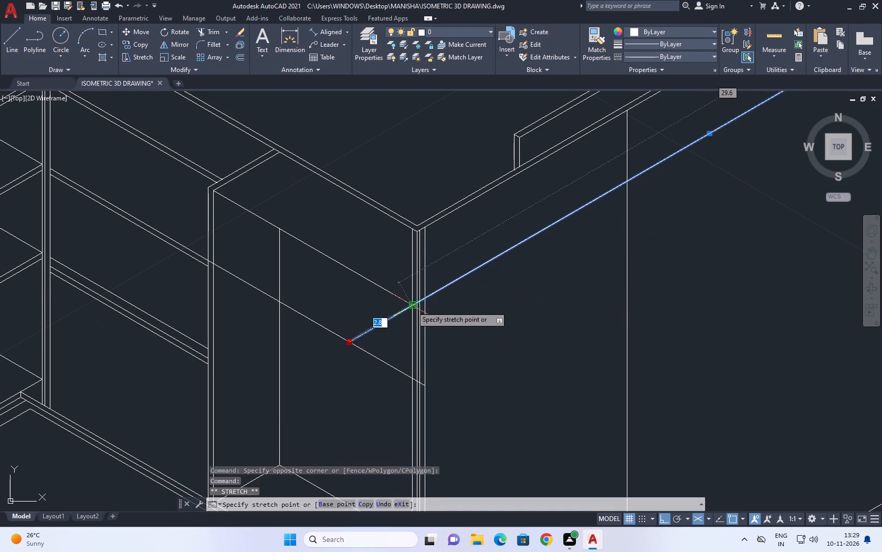
click(421, 306)
scroll(417, 304, up, 4)
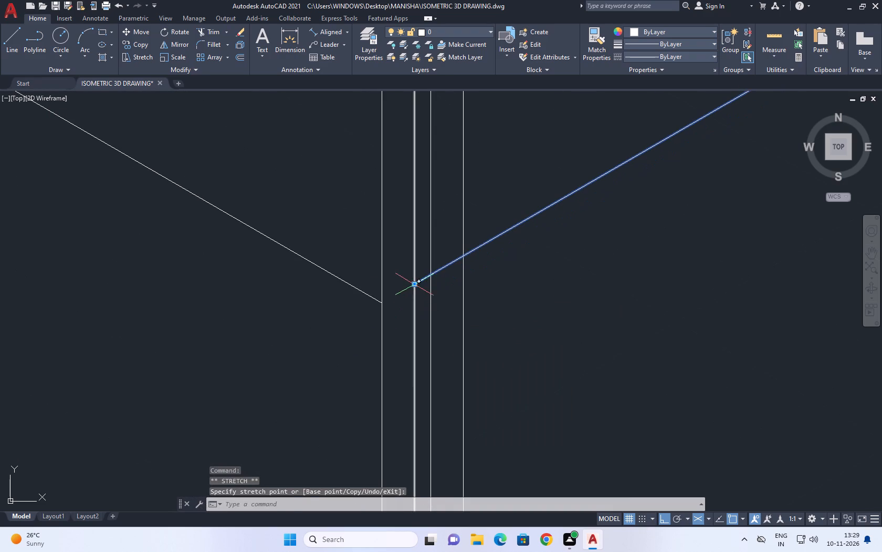
click(414, 285)
click(382, 306)
right_drag(469, 289, 460, 293)
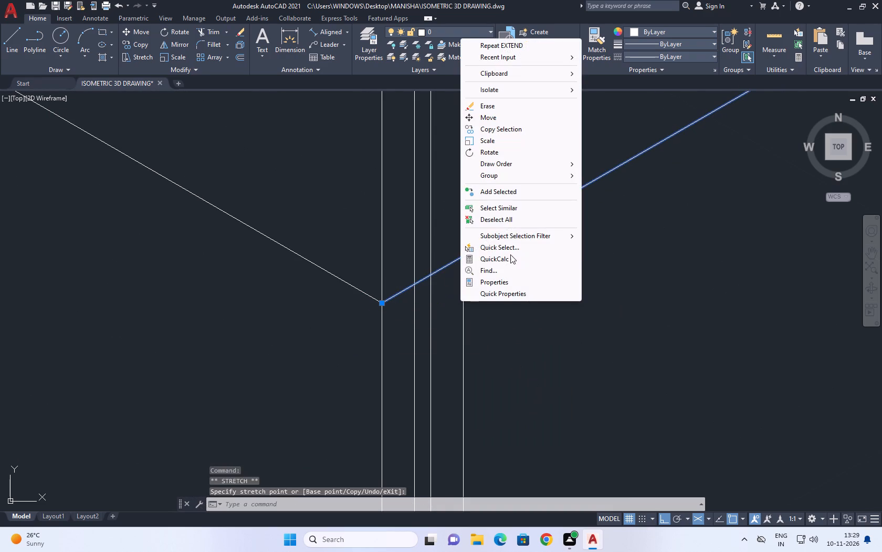
click(509, 220)
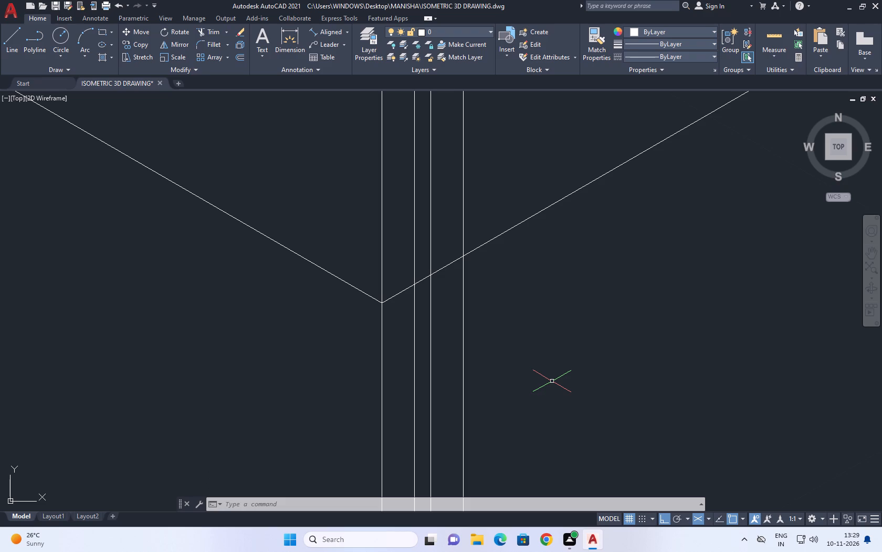
scroll(519, 109, down, 4)
scroll(492, 218, down, 3)
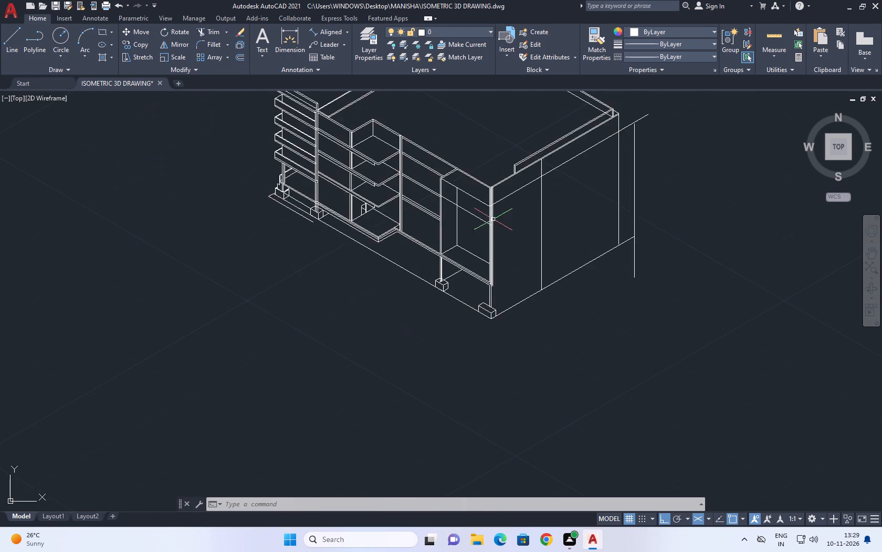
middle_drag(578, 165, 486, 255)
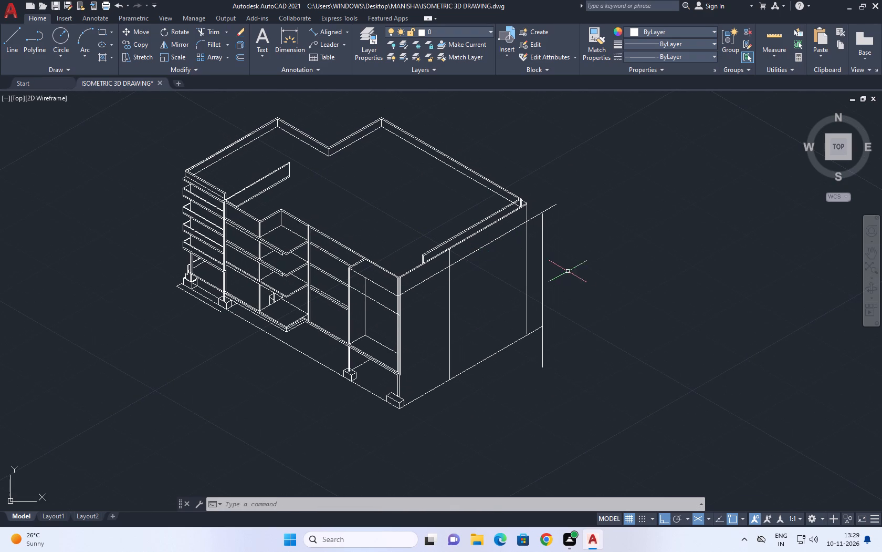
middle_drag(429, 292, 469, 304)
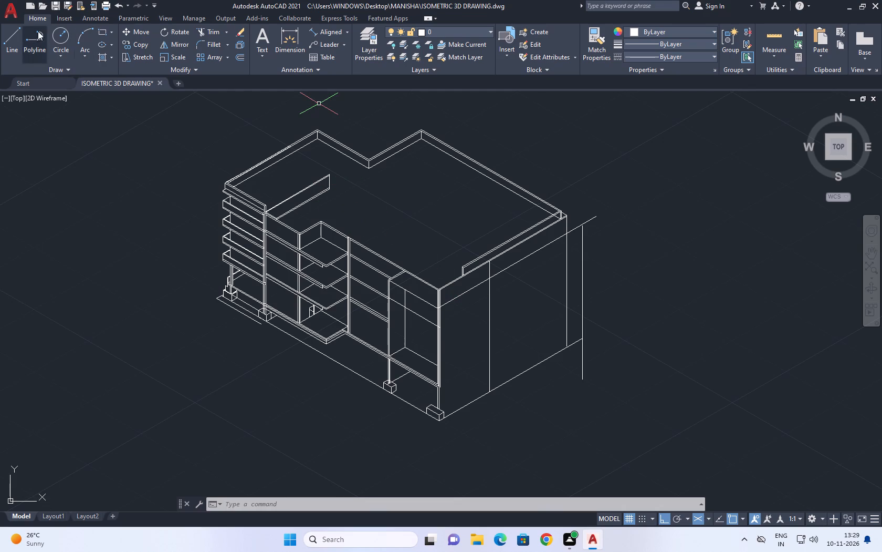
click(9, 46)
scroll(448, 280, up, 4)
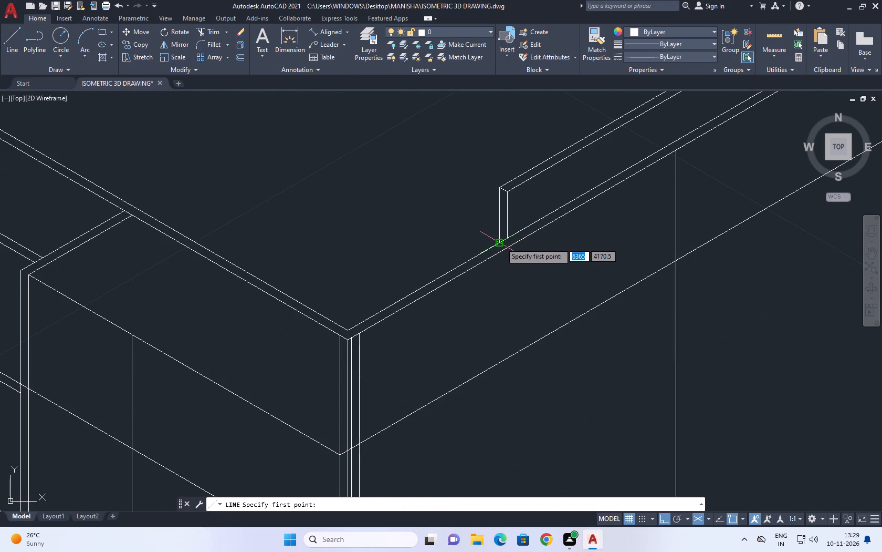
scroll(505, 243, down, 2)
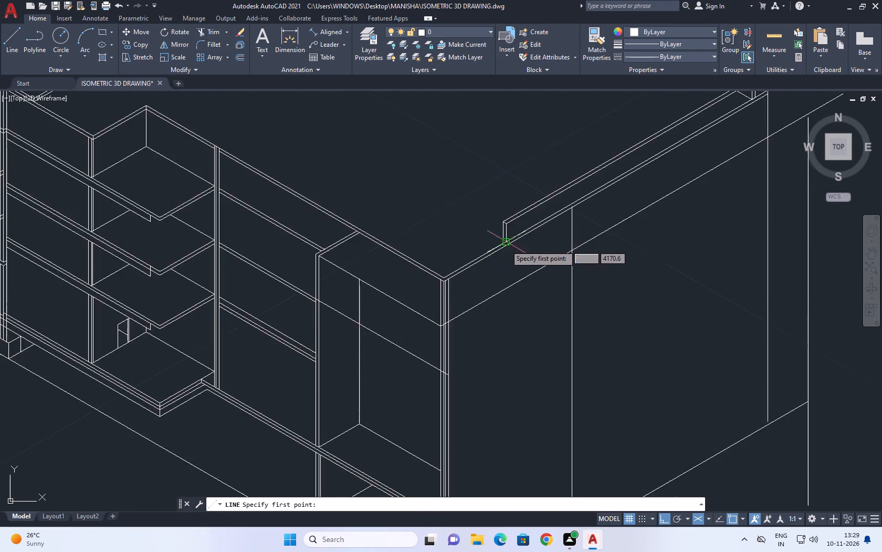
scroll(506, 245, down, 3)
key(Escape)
Move the roof parapet's three end lines about 4.7 units along the roof edge at 30°, near the side wall's middle vertical.
scroll(539, 268, up, 3)
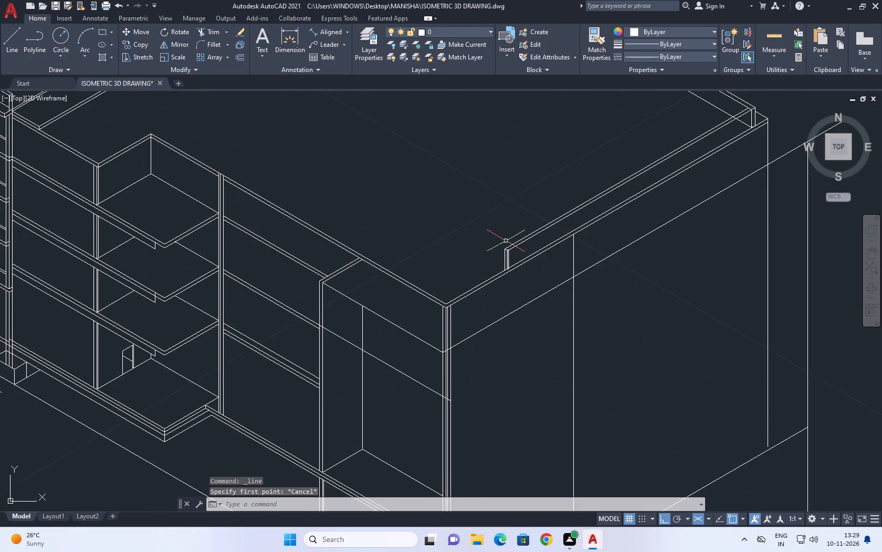
click(496, 219)
click(517, 288)
middle_drag(502, 262, 502, 328)
key(m)
key(space)
scroll(499, 347, up, 3)
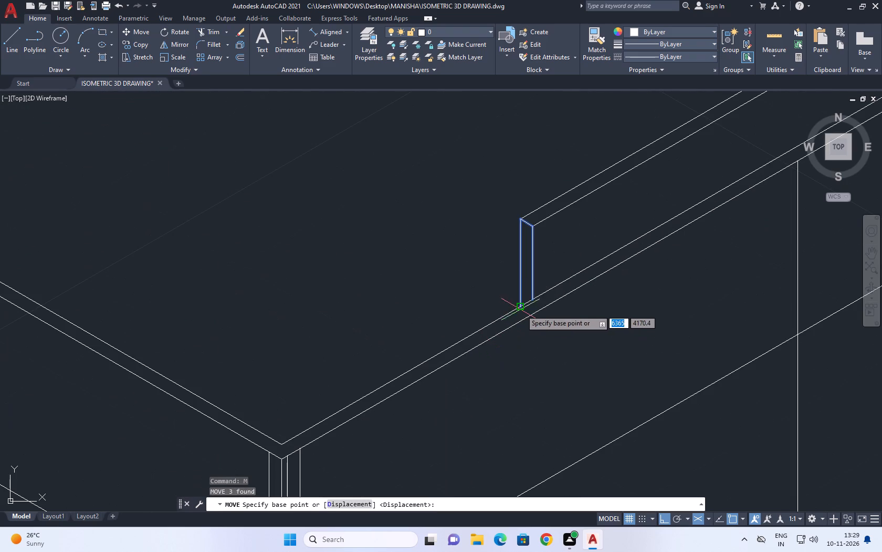
click(535, 300)
scroll(536, 297, down, 2)
scroll(632, 244, up, 3)
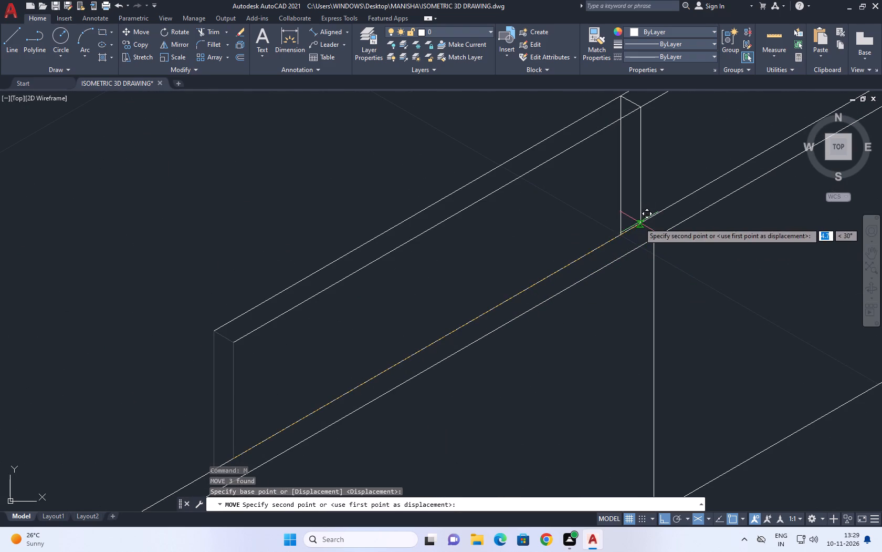
click(640, 223)
Draw a short guide line at 150° from the top of the side wall's middle vertical, crossing the parapet end.
middle_drag(641, 238, 556, 284)
key(l)
key(space)
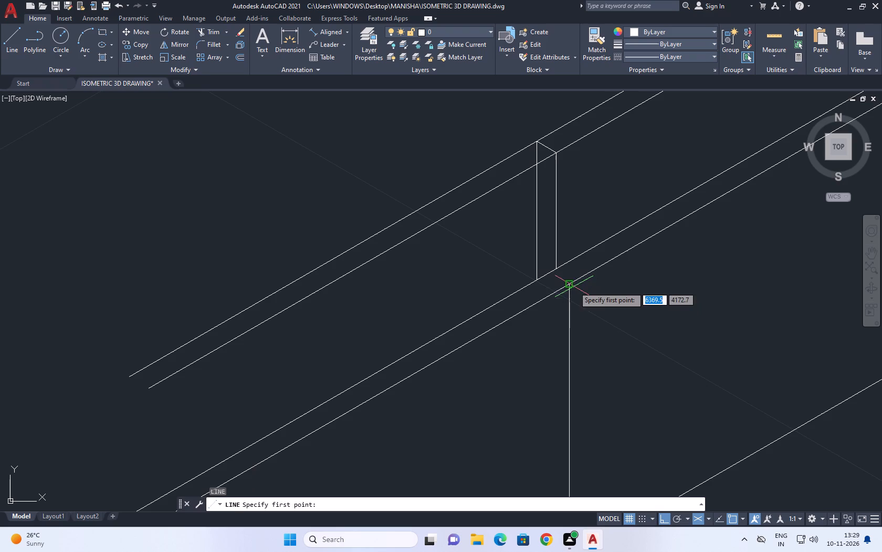
click(569, 285)
click(477, 234)
key(Escape)
Move the parapet's three end lines slightly down the slope so the outer vertical's foot lands on the guide line.
click(572, 208)
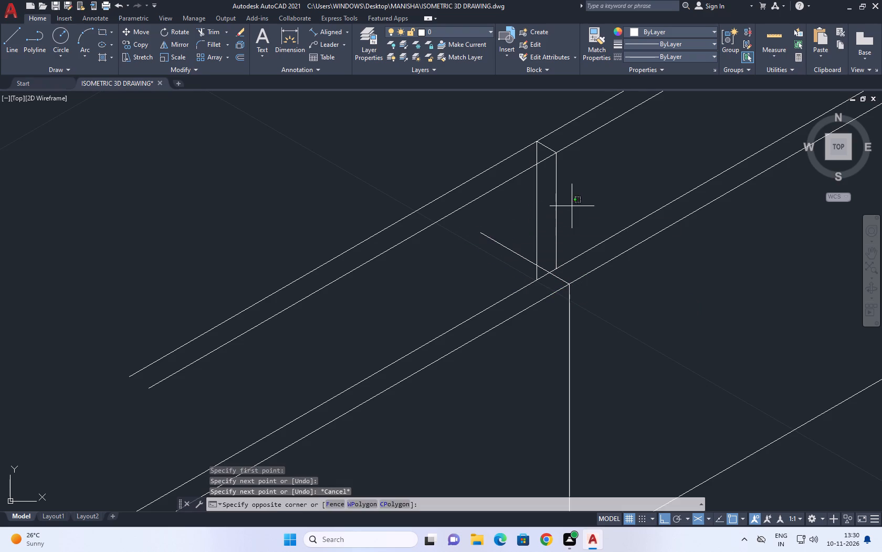
click(529, 212)
middle_drag(559, 191, 539, 246)
click(499, 172)
drag(561, 245, 564, 257)
middle_drag(561, 249, 564, 290)
key(m)
key(space)
scroll(532, 357, up, 1)
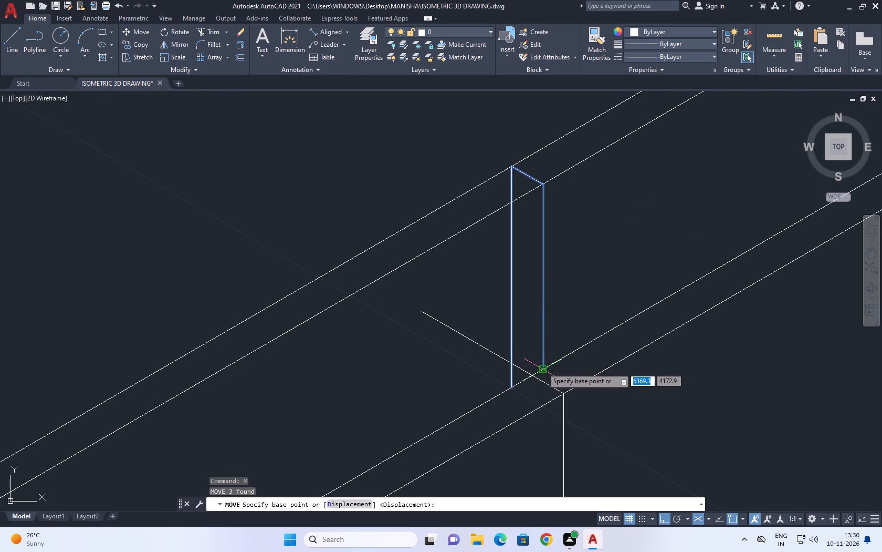
drag(542, 367, 537, 379)
click(537, 379)
Move the parapet's end lines along 150° so the outer foot sits where the guide line crosses the roof's inner edge.
drag(559, 264, 559, 263)
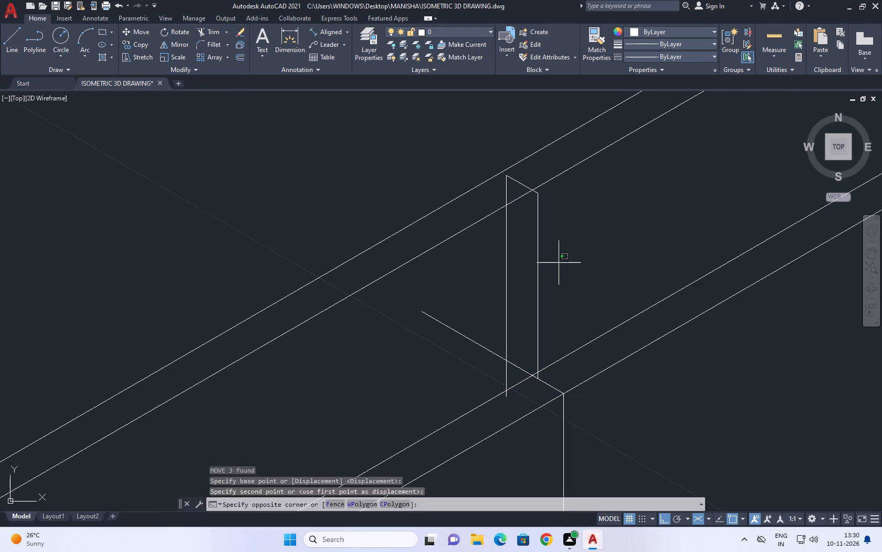
drag(559, 263, 515, 268)
drag(501, 273, 497, 282)
click(522, 179)
click(518, 186)
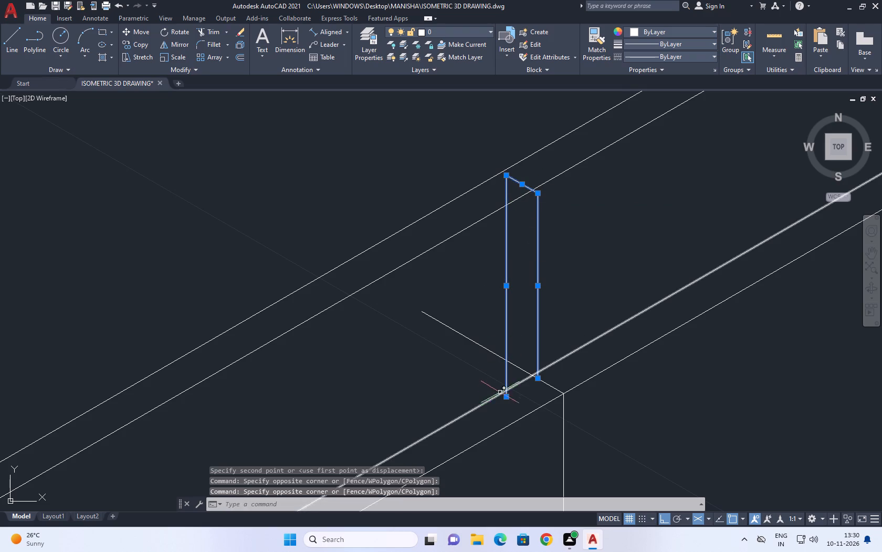
key(m)
key(space)
scroll(541, 382, up, 2)
click(533, 376)
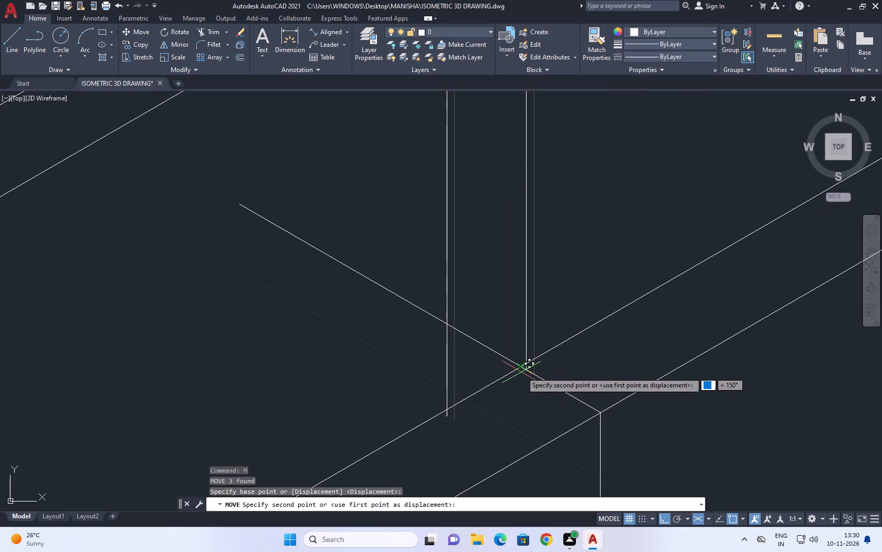
click(517, 367)
Erase the short guide line crossing the parapet end.
scroll(506, 336, down, 2)
middle_drag(492, 253, 508, 291)
drag(450, 314, 443, 326)
drag(419, 349, 429, 366)
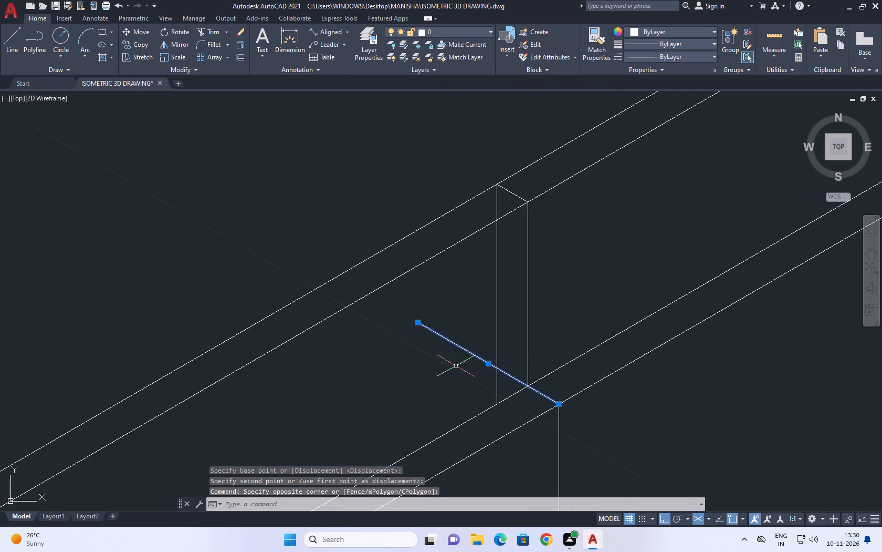
key(Delete)
Trim the two parapet top lines that project past the relocated parapet end.
scroll(466, 376, down, 3)
scroll(408, 382, up, 1)
middle_drag(428, 365, 445, 341)
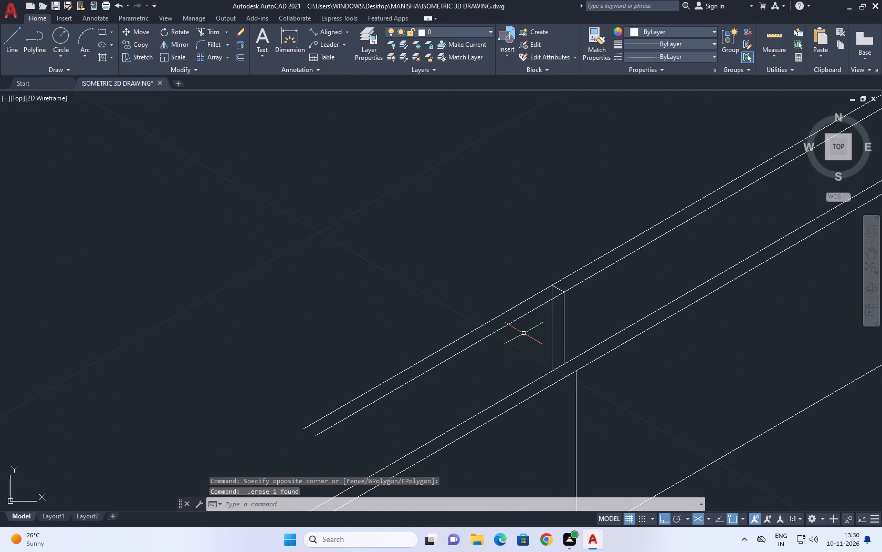
text(TR)
key(space)
click(491, 356)
click(464, 309)
scroll(564, 309, up, 2)
click(548, 277)
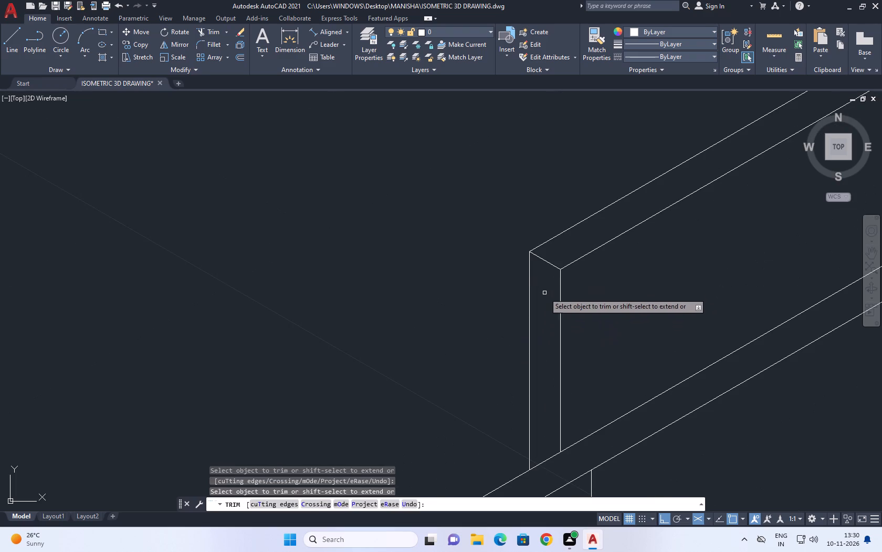
scroll(537, 355, down, 7)
key(space)
Draw a long line at 150° from the parapet end's upper inner corner across the roof, beyond the short roof wall's end.
middle_drag(553, 333, 699, 450)
key(l)
key(space)
middle_drag(688, 434, 650, 382)
scroll(666, 439, up, 2)
scroll(679, 370, up, 1)
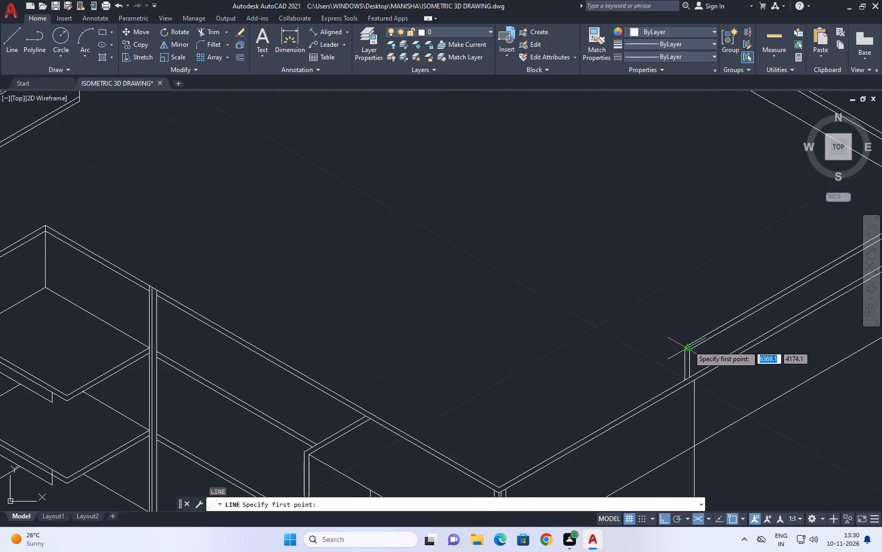
scroll(660, 348, up, 2)
click(717, 347)
scroll(492, 293, down, 2)
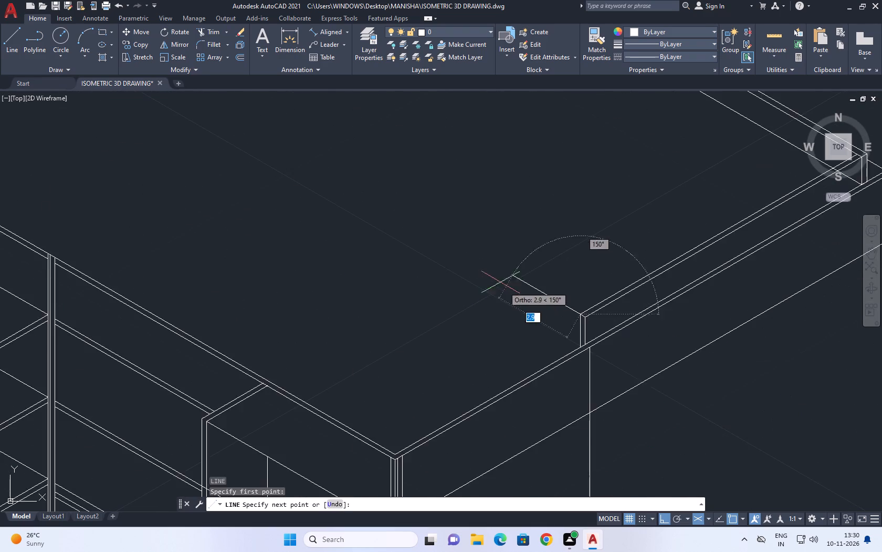
middle_drag(443, 233, 539, 356)
scroll(539, 356, down, 1)
scroll(232, 214, up, 2)
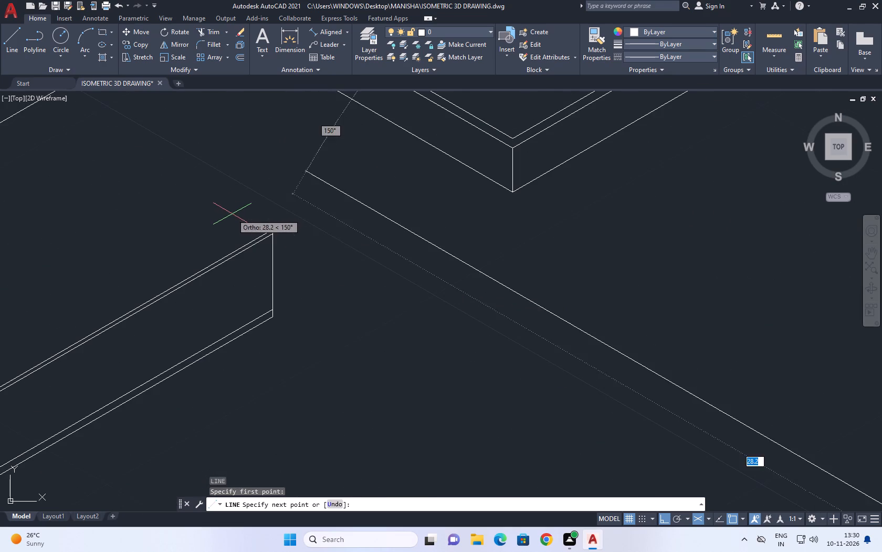
click(308, 214)
key(Escape)
Extend the short roof wall's two top and two bottom lines toward the new 150° line across the roof.
scroll(375, 262, down, 1)
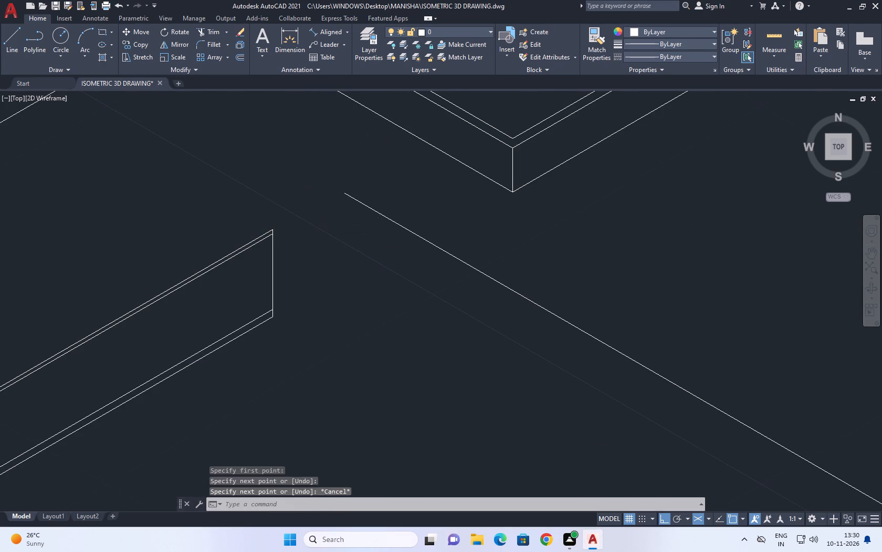
scroll(375, 262, down, 2)
scroll(340, 247, up, 3)
middle_drag(401, 273, 428, 210)
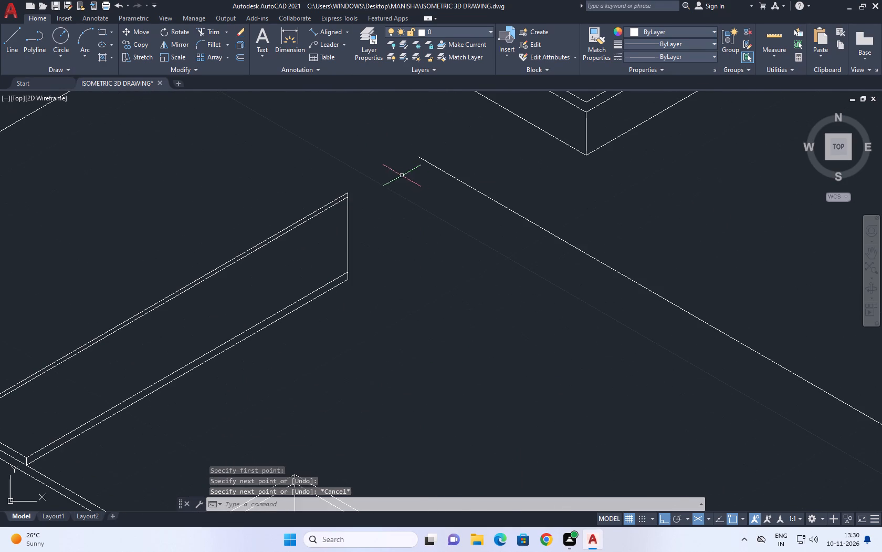
key(e)
key(x)
key(space)
click(290, 190)
drag(326, 322, 337, 330)
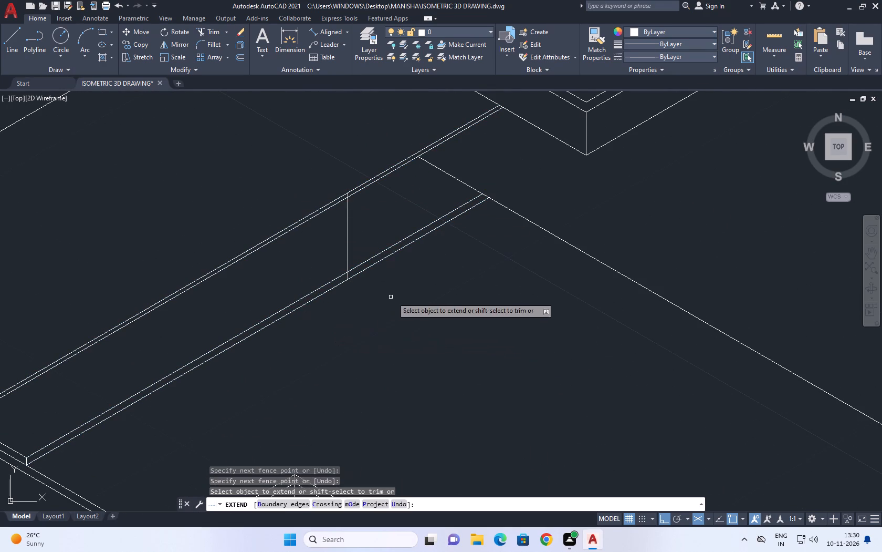
key(Escape)
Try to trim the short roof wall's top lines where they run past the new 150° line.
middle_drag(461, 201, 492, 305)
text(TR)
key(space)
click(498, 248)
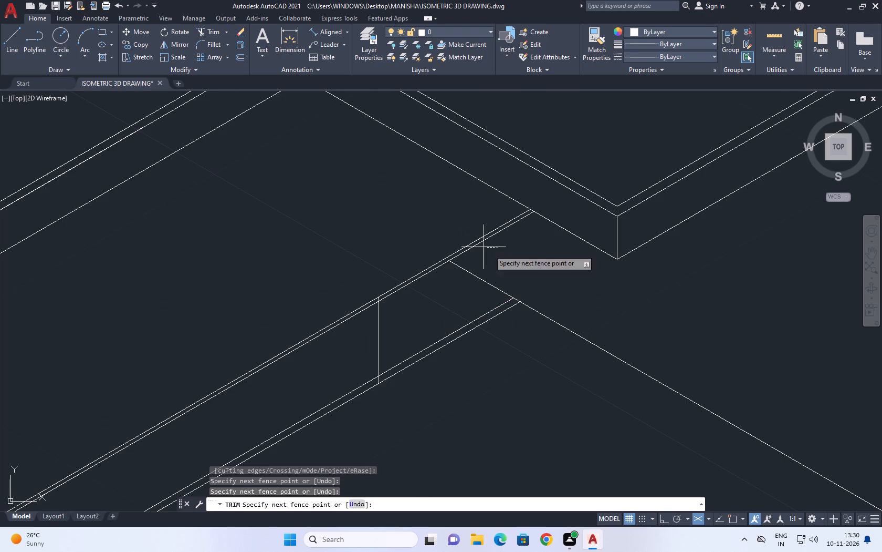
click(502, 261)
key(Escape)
Extend the new 150° roof line to the short roof wall's outermost top line.
text(EX)
key(space)
click(531, 288)
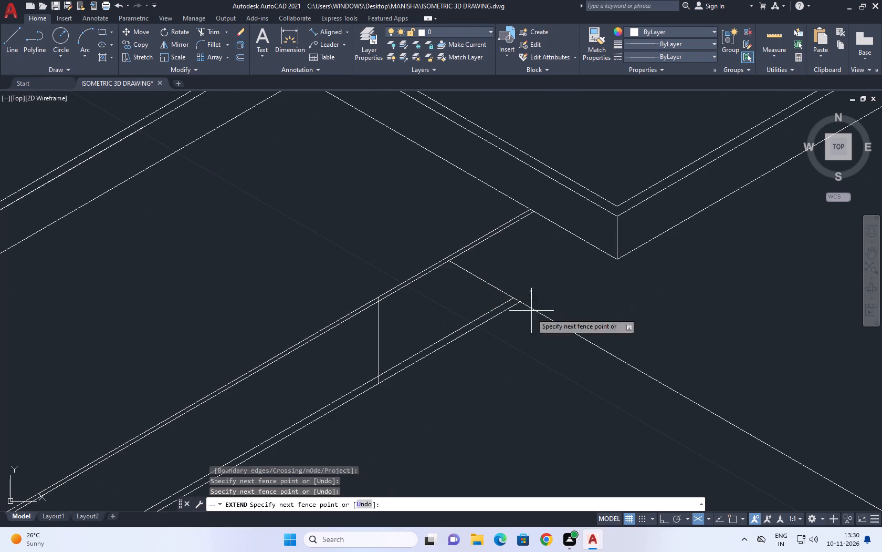
click(520, 340)
click(498, 275)
click(452, 279)
key(Escape)
Trim the short roof wall's two top lines back to the new 150° roof line.
middle_drag(477, 274, 475, 304)
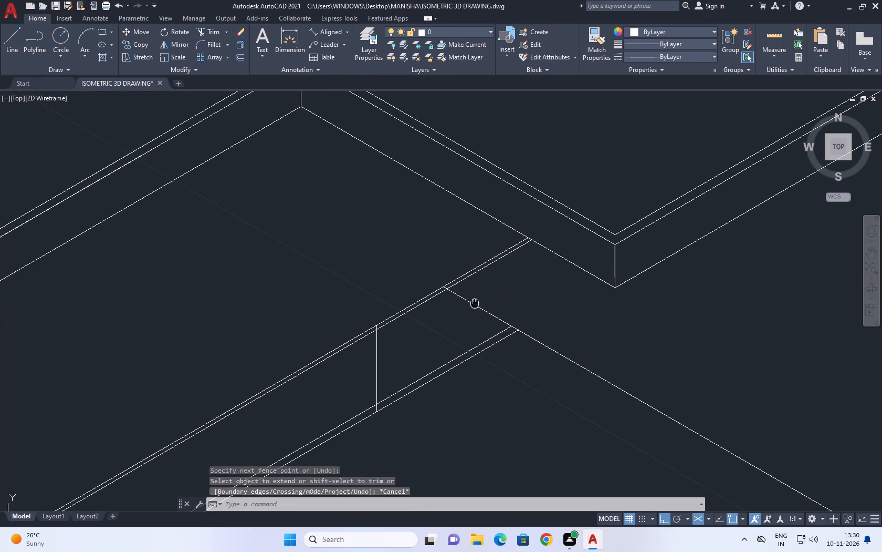
key(t)
text(R)
key(space)
click(478, 262)
click(497, 282)
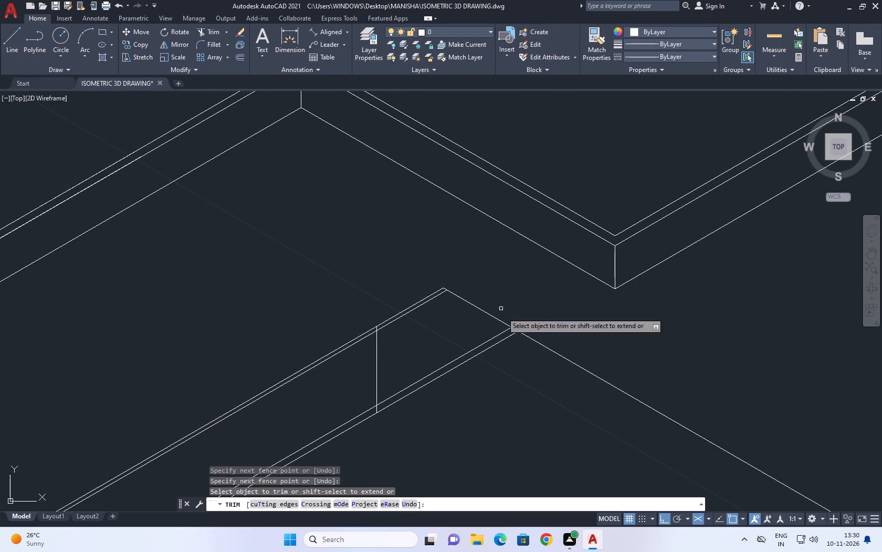
middle_drag(493, 376, 488, 300)
scroll(484, 322, down, 2)
middle_drag(517, 331, 482, 282)
key(Escape)
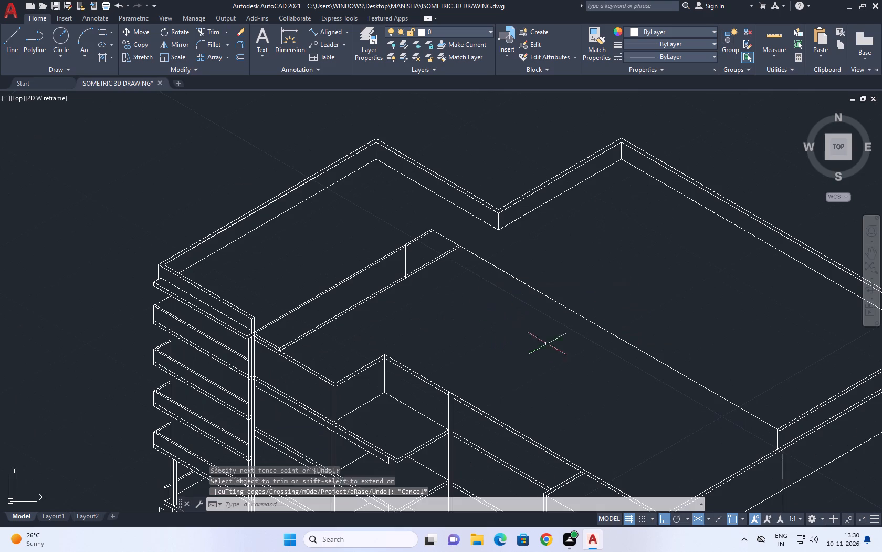
Copy the long 150° roof line straight down from the parapet end's upper corner to the foot of its inner vertical.
middle_drag(616, 342, 553, 264)
click(607, 303)
click(593, 277)
middle_drag(622, 282, 559, 297)
key(c)
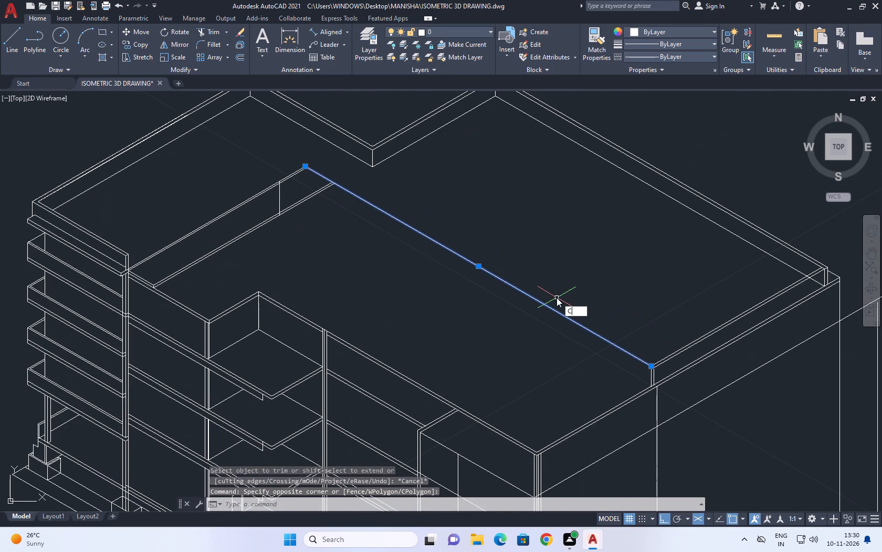
key(o)
key(space)
scroll(627, 346, up, 2)
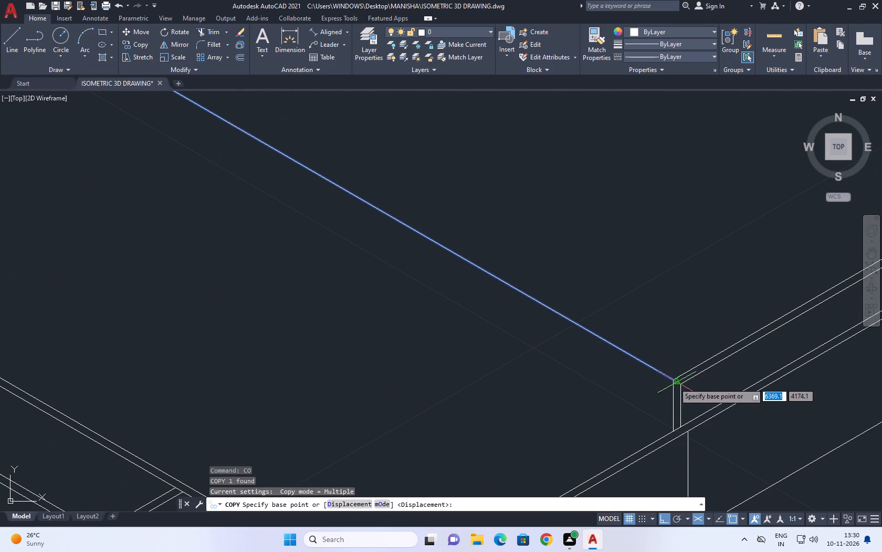
click(672, 382)
click(672, 432)
scroll(647, 342, down, 3)
key(Escape)
Copy the upper 150° roof line 0.226 units along 210° to form the wall's top thickness.
scroll(608, 351, up, 2)
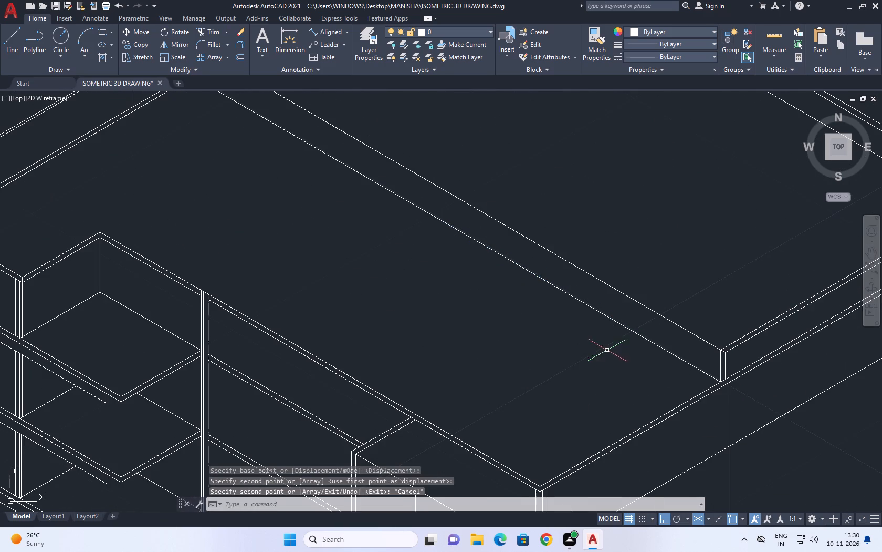
middle_drag(686, 323, 681, 334)
scroll(679, 344, up, 2)
middle_drag(675, 335, 556, 337)
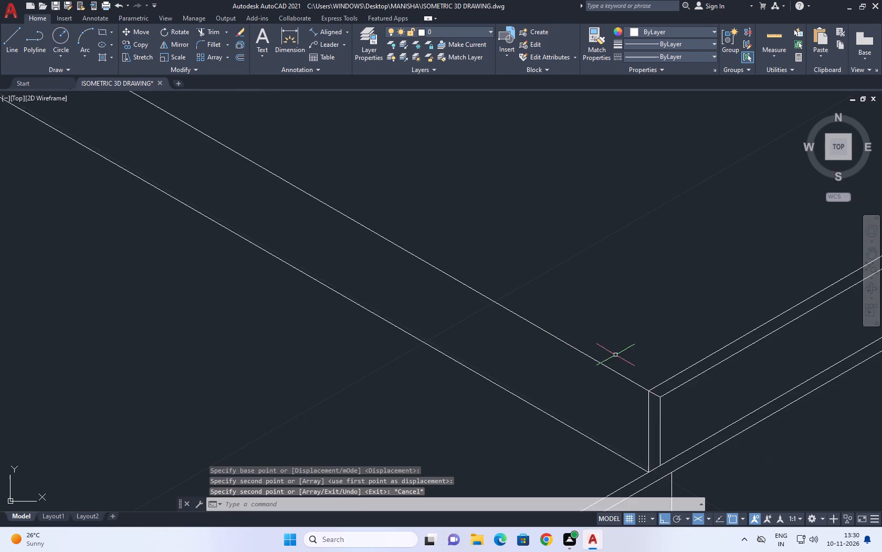
scroll(683, 364, down, 2)
middle_drag(741, 376, 713, 390)
drag(628, 375, 622, 376)
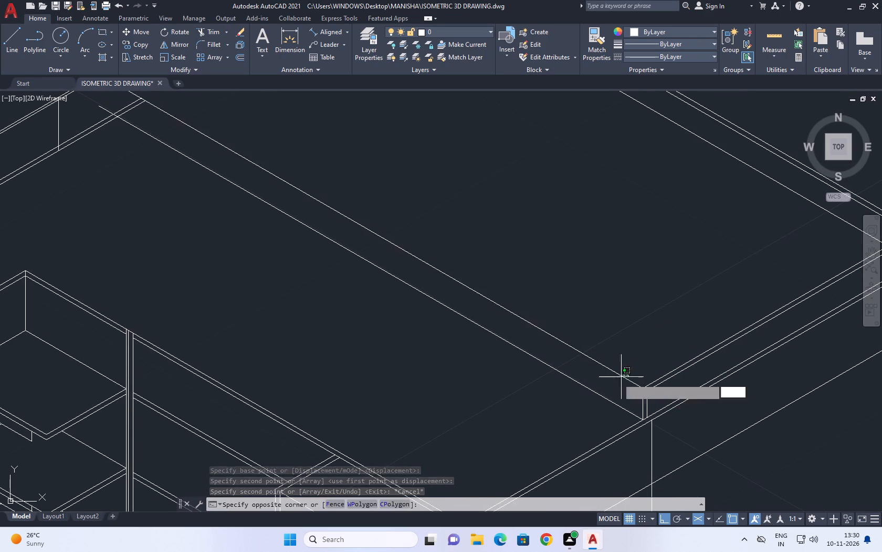
click(605, 382)
middle_drag(616, 344, 582, 384)
key(c)
key(o)
key(space)
scroll(620, 438, up, 2)
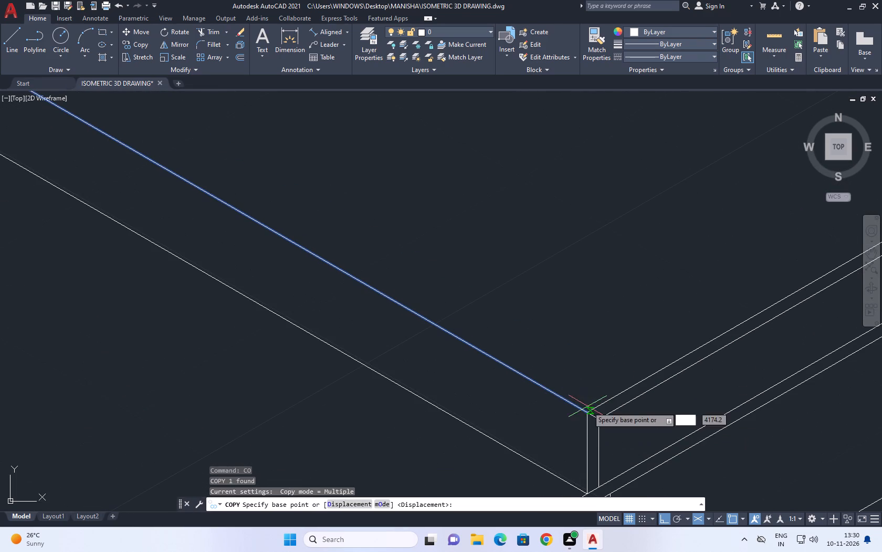
click(583, 413)
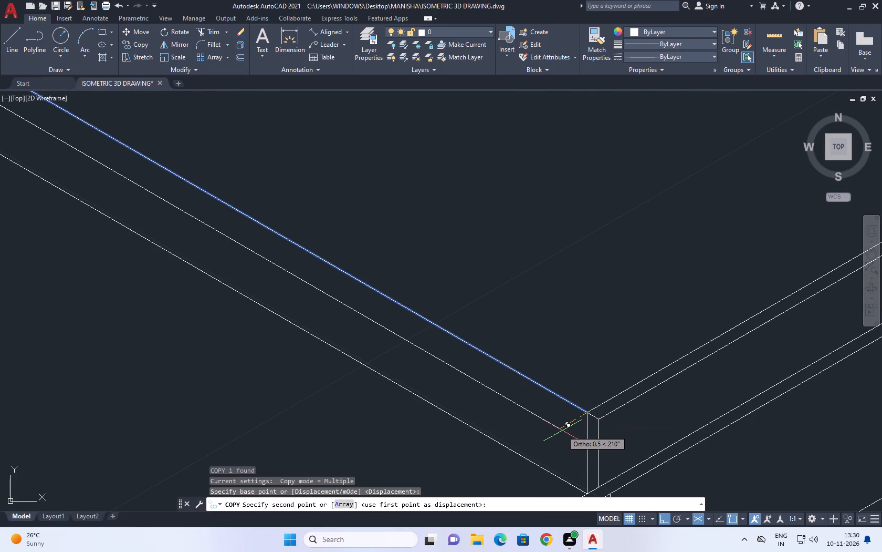
text(0.)
text(226)
key(Return)
key(Escape)
middle_drag(574, 431, 575, 394)
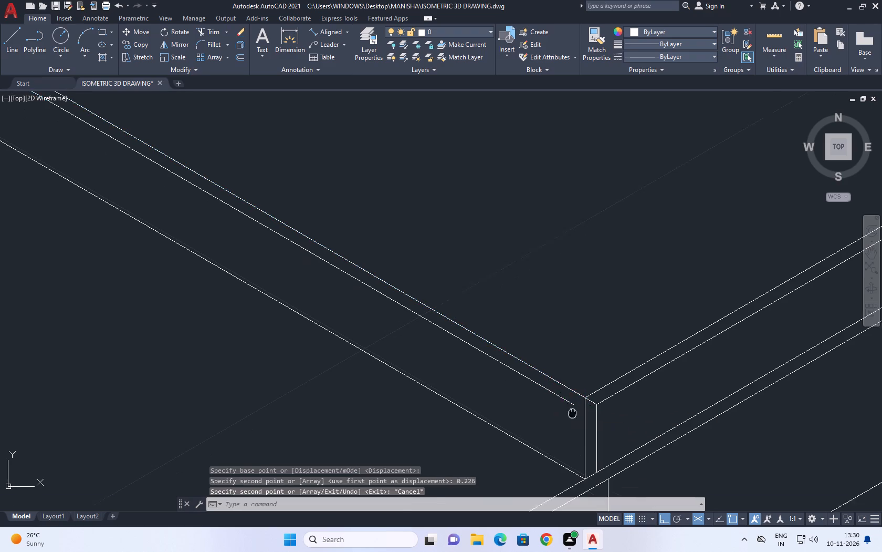
Copy the lower 150° roof line from the foot of the parapet end's inner vertical to the foot of its other vertical.
middle_drag(575, 394, 596, 323)
click(571, 359)
click(560, 365)
scroll(561, 326, down, 1)
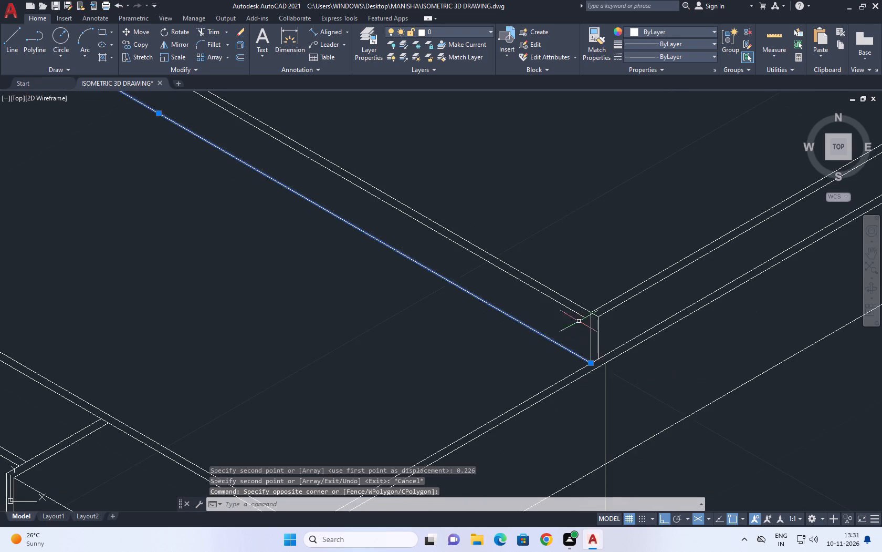
middle_drag(580, 321, 563, 347)
middle_drag(573, 363, 561, 379)
text(CO)
key(space)
scroll(564, 414, up, 1)
click(554, 402)
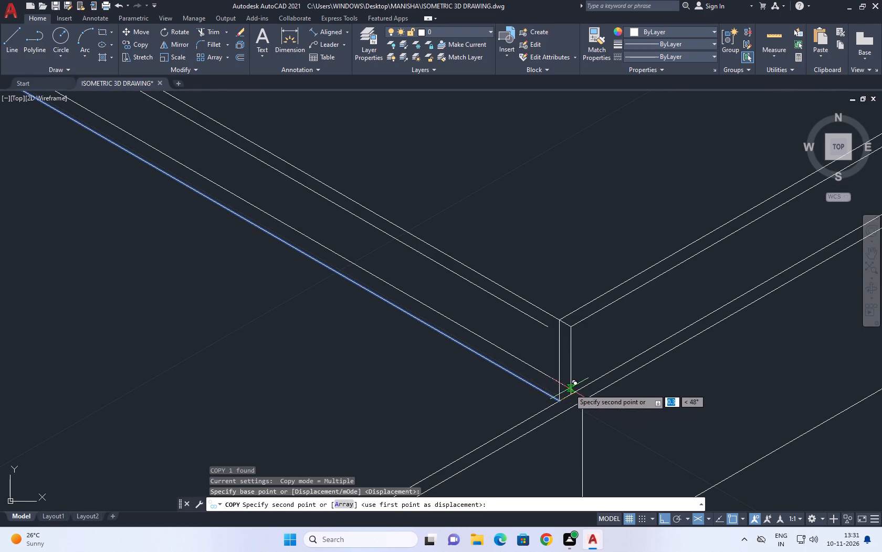
click(570, 391)
key(Escape)
Erase the copied 150° line that stops just short of the parapet end's top corner.
scroll(574, 383, down, 1)
scroll(561, 343, up, 3)
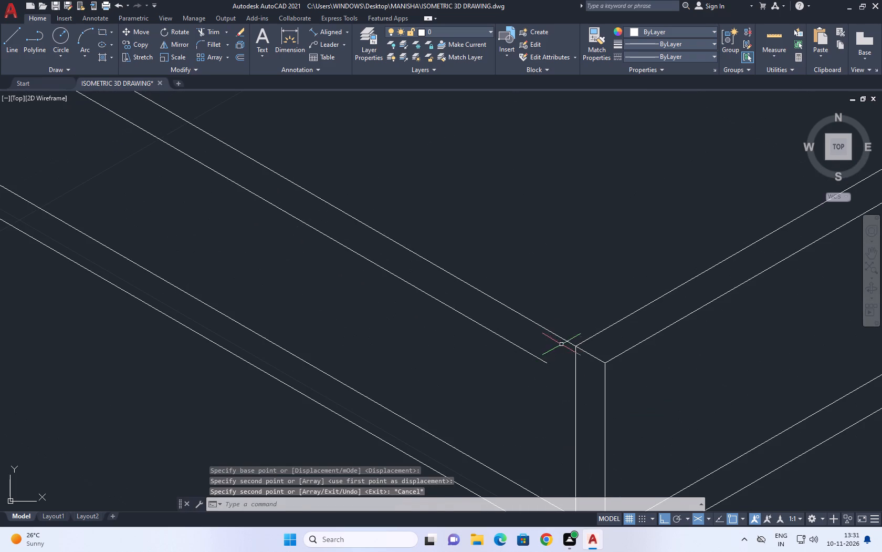
drag(541, 344, 538, 349)
click(506, 360)
scroll(539, 351, down, 2)
middle_drag(591, 354, 568, 369)
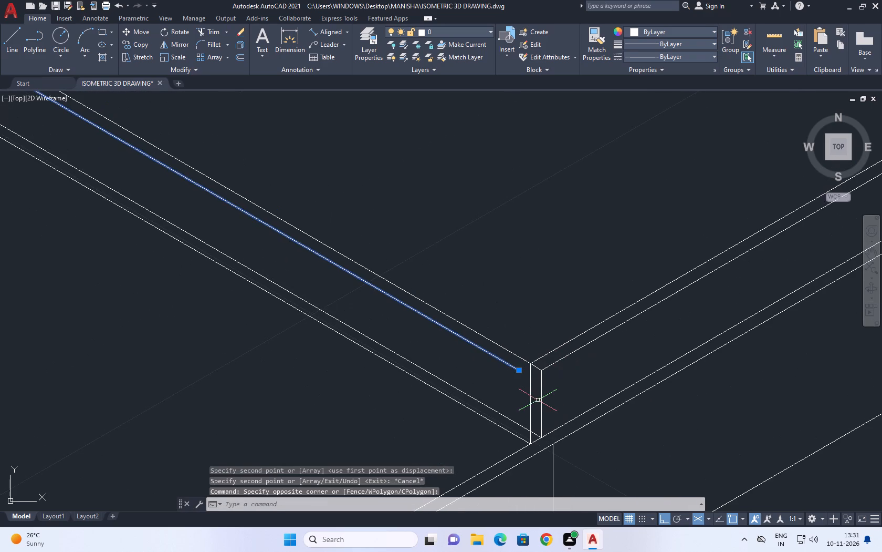
key(Delete)
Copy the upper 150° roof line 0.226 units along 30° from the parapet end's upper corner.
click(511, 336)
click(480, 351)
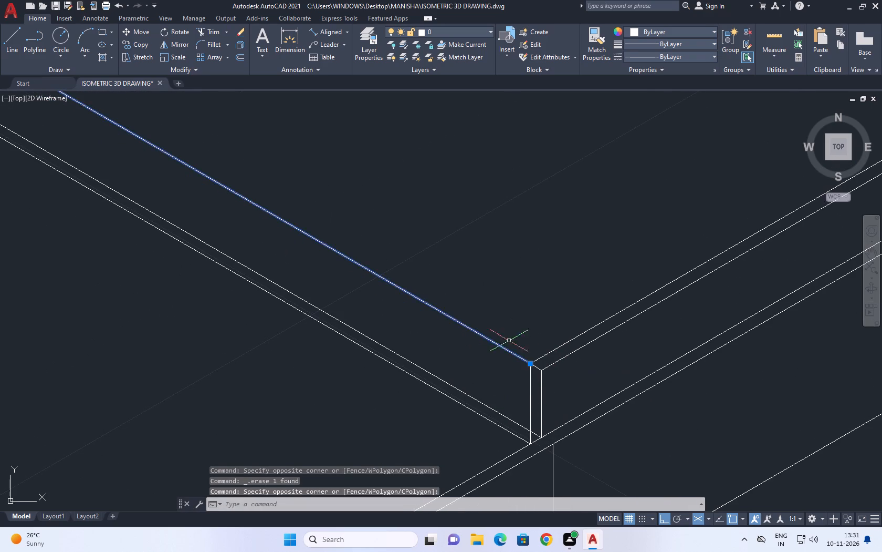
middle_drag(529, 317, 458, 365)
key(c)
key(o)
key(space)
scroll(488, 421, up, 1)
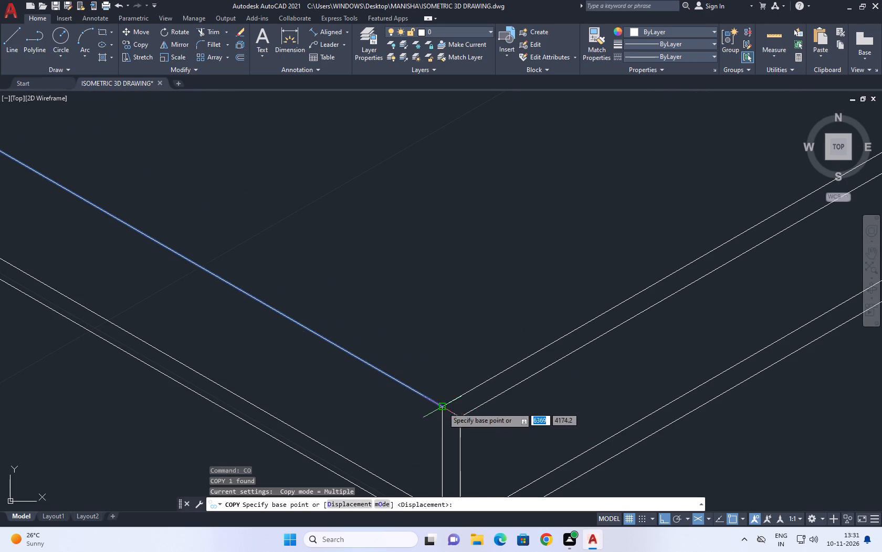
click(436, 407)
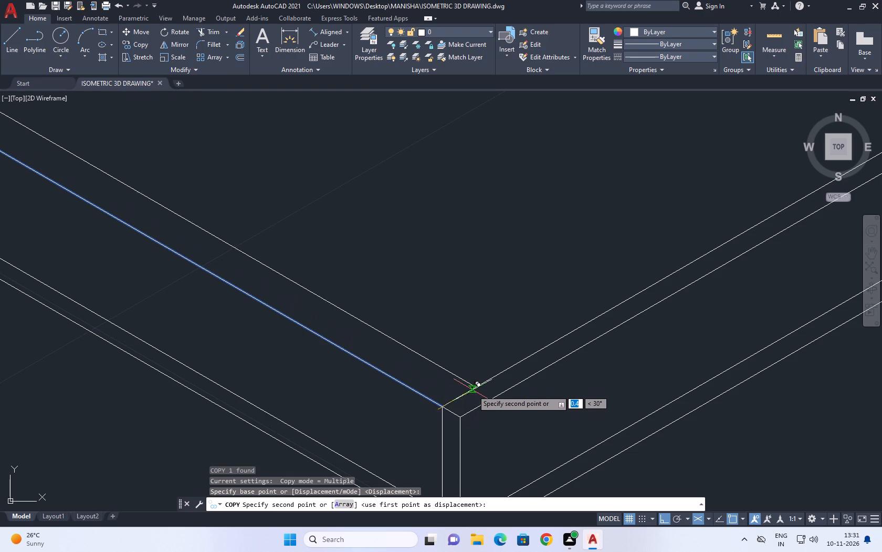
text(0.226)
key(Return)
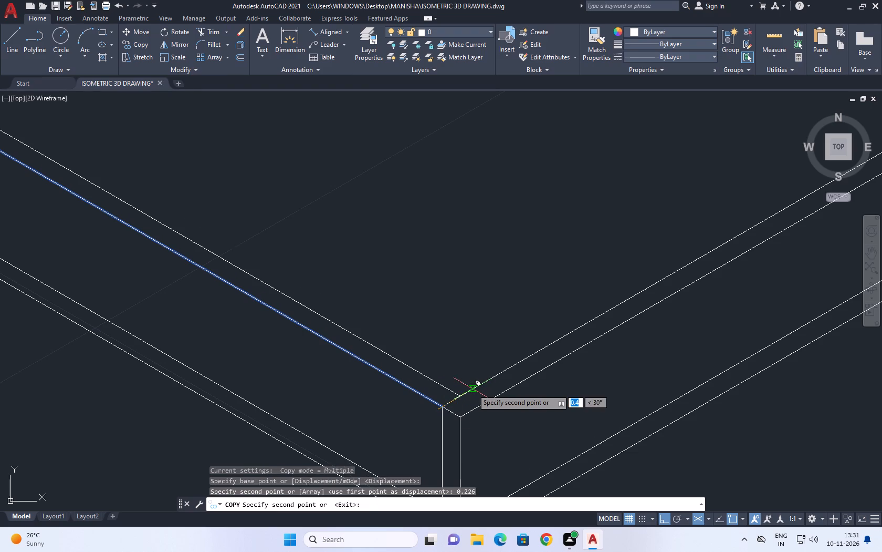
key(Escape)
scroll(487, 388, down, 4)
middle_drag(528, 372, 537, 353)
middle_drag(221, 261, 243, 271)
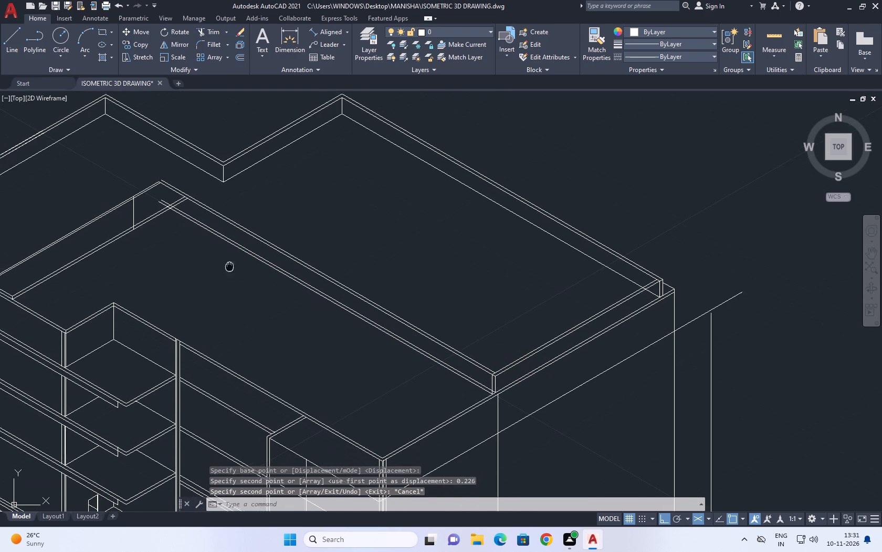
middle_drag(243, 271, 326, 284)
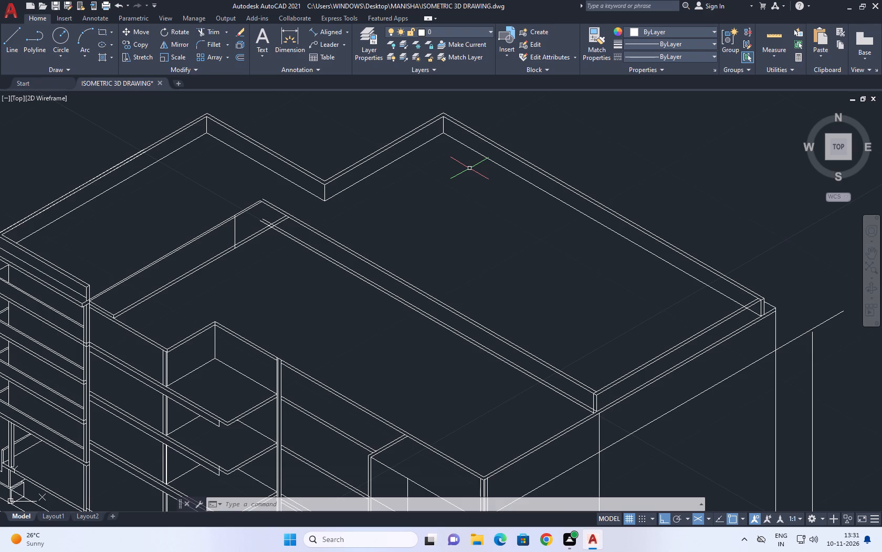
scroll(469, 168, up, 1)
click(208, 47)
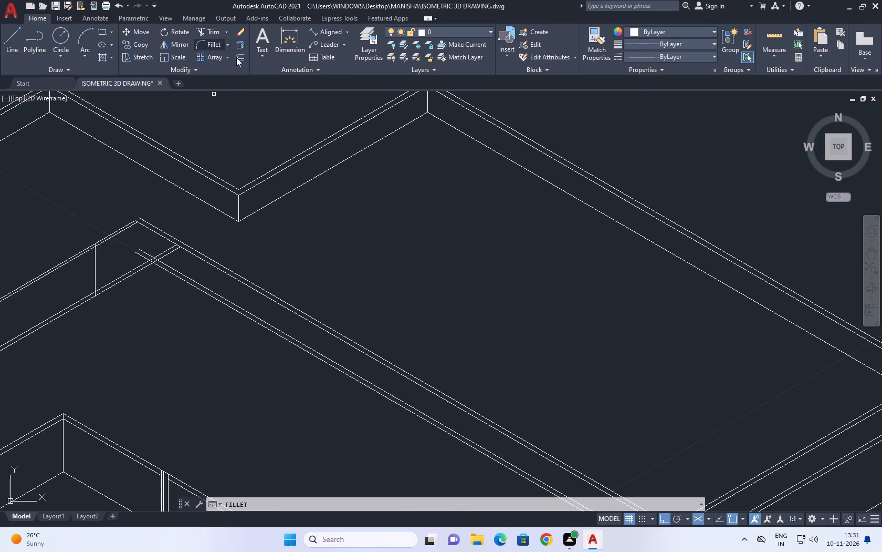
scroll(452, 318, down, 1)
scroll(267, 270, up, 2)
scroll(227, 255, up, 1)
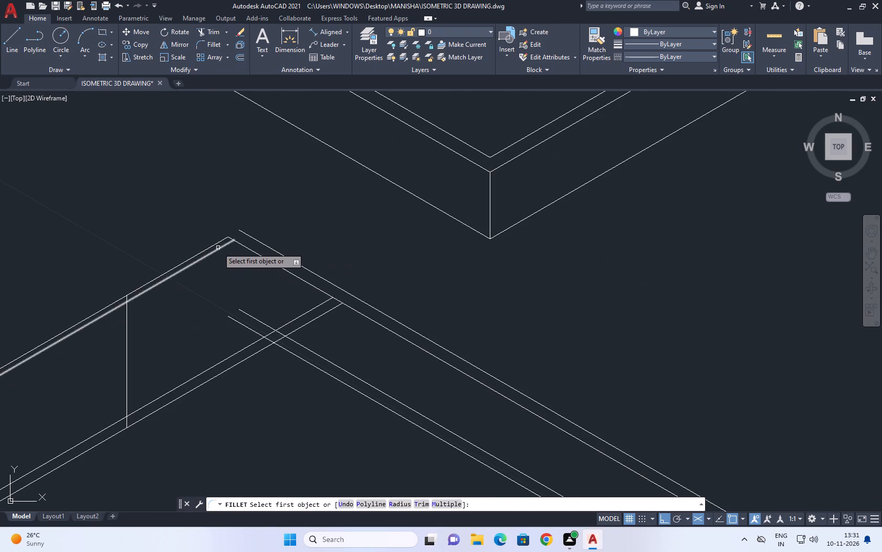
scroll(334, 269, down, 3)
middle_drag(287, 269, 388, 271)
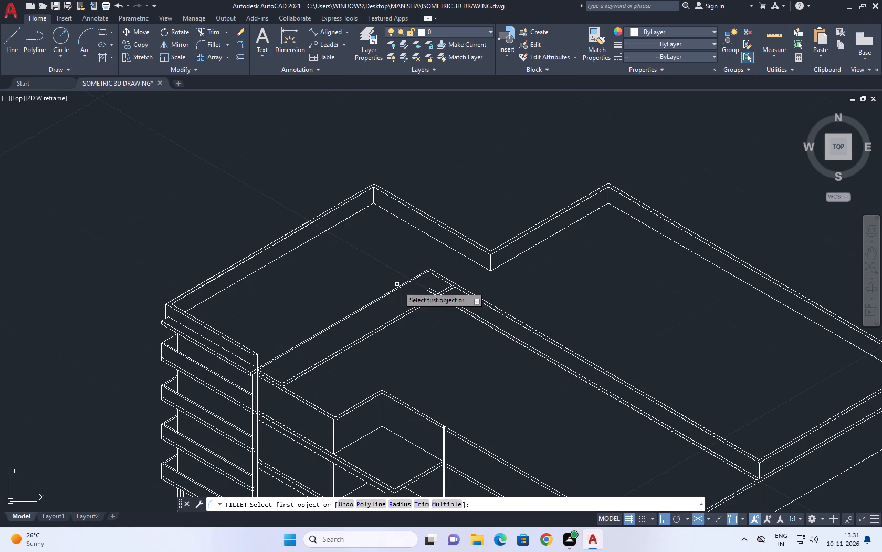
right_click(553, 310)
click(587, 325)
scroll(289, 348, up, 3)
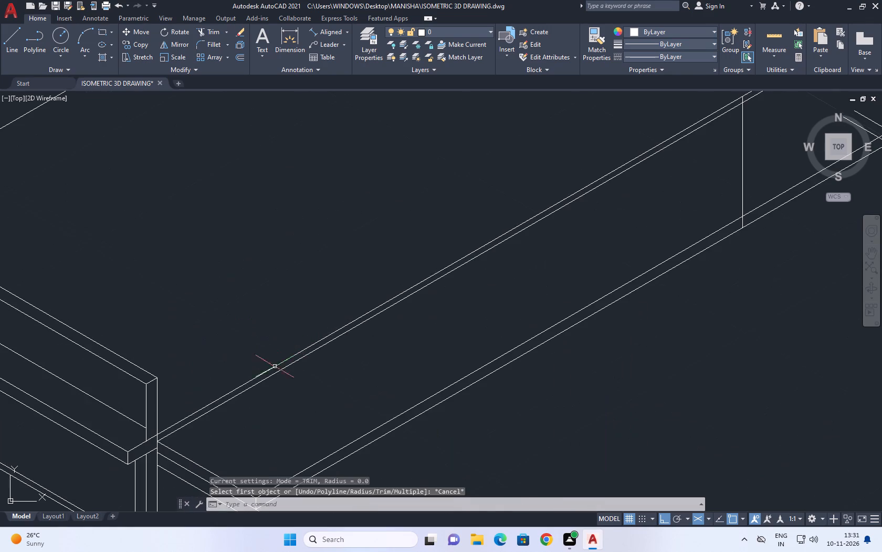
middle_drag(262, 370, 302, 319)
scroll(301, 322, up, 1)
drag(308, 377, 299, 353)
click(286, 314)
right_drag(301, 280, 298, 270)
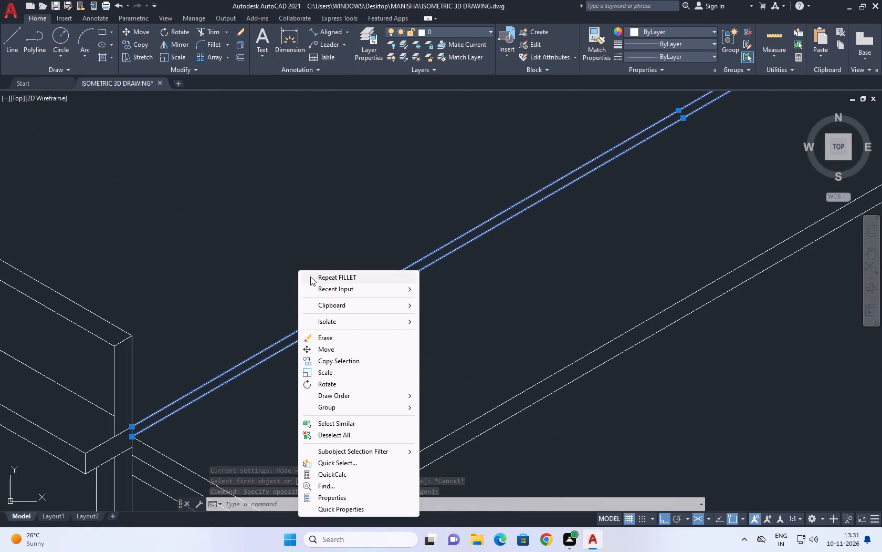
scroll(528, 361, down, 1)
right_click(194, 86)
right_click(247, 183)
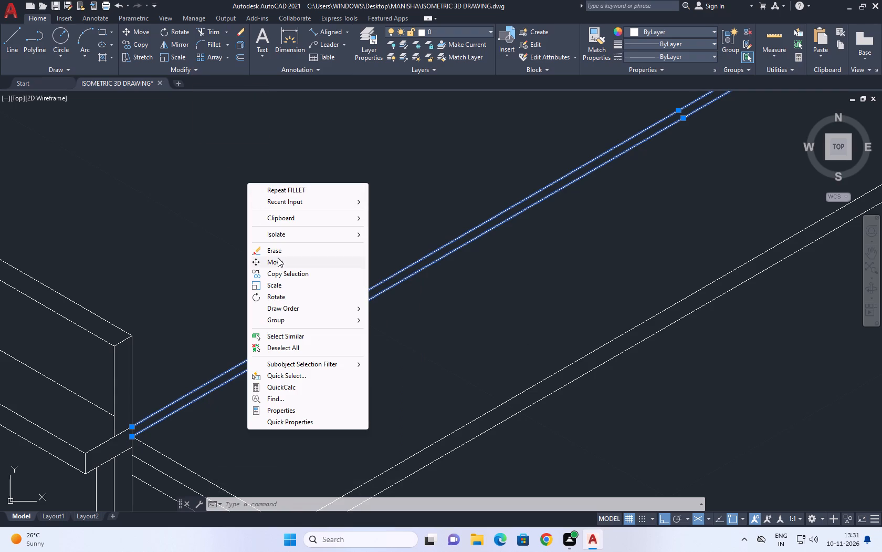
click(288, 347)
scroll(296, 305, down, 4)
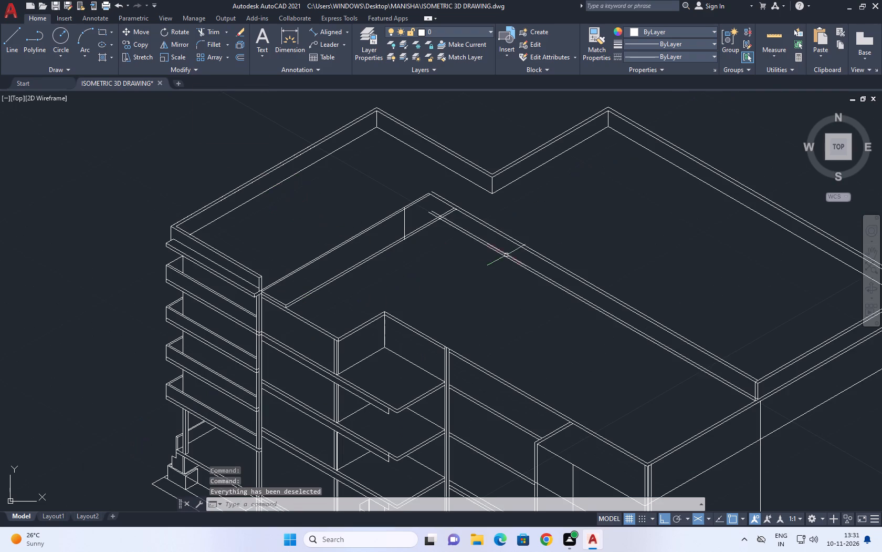
Erase the two upper 150° lines of the new roof wall.
click(580, 280)
click(574, 275)
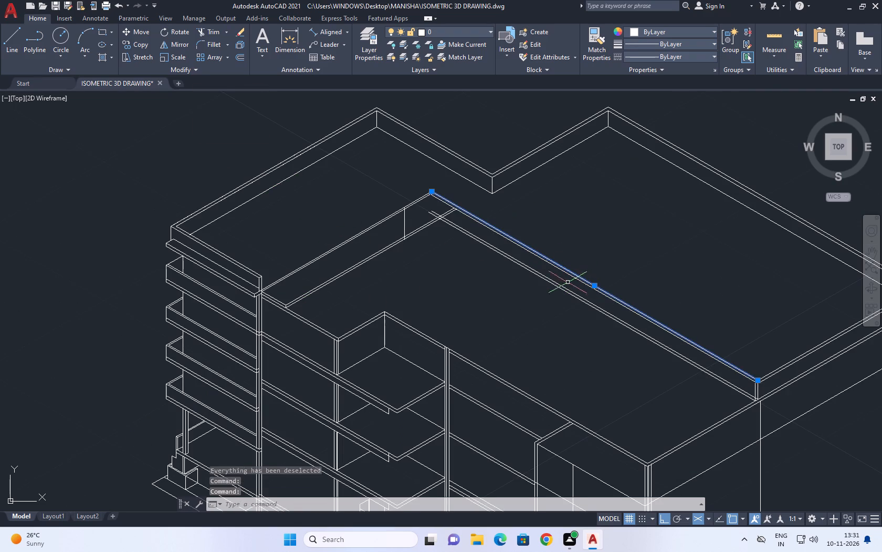
click(571, 282)
drag(551, 258, 557, 263)
right_drag(598, 240, 596, 236)
right_click(561, 201)
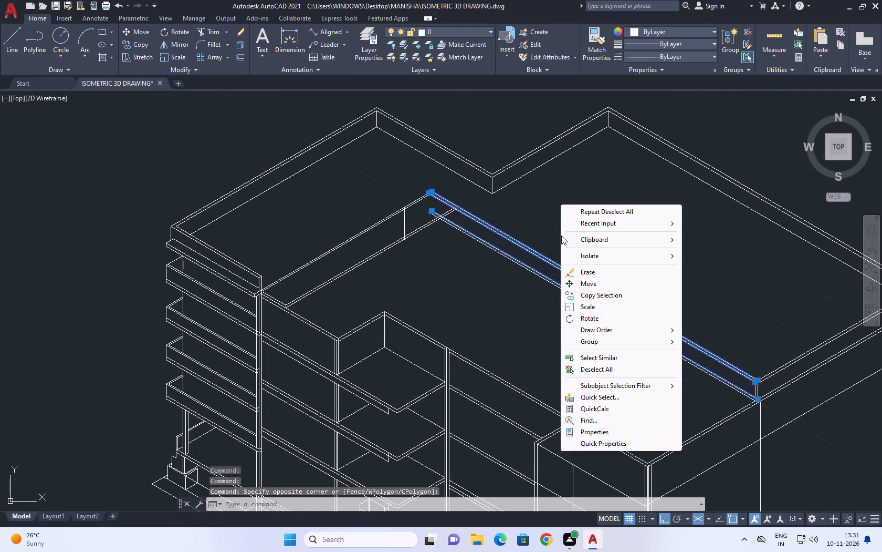
click(618, 373)
scroll(669, 347, up, 1)
click(691, 338)
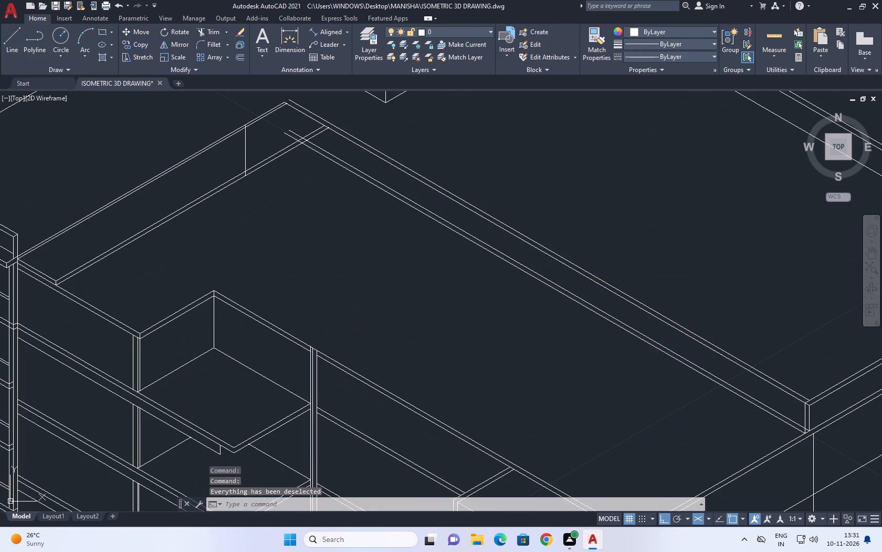
click(690, 331)
right_drag(626, 270, 623, 258)
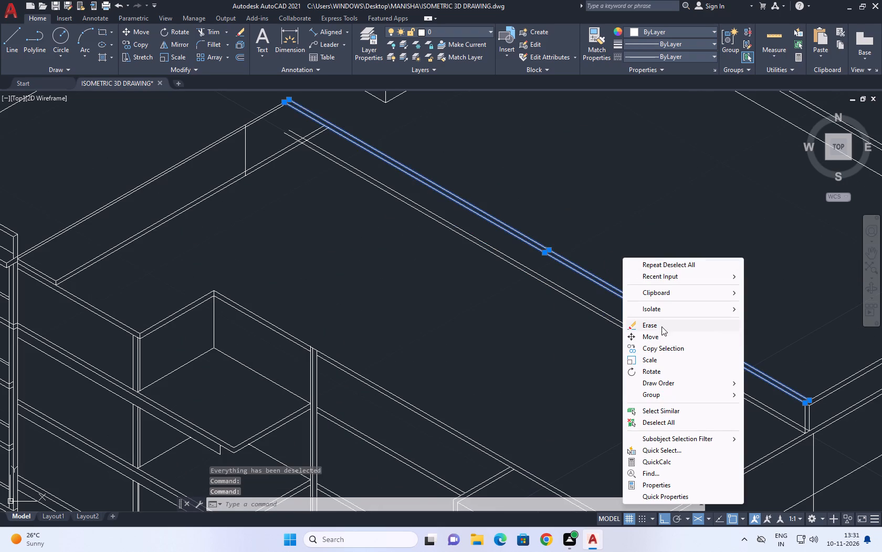
click(661, 326)
Trim the crossing ends of the lower 150° line pair and the short roof wall's bottom line pair into a clean corner.
middle_drag(659, 322, 645, 329)
scroll(646, 328, up, 1)
middle_drag(373, 180, 435, 298)
scroll(436, 298, down, 4)
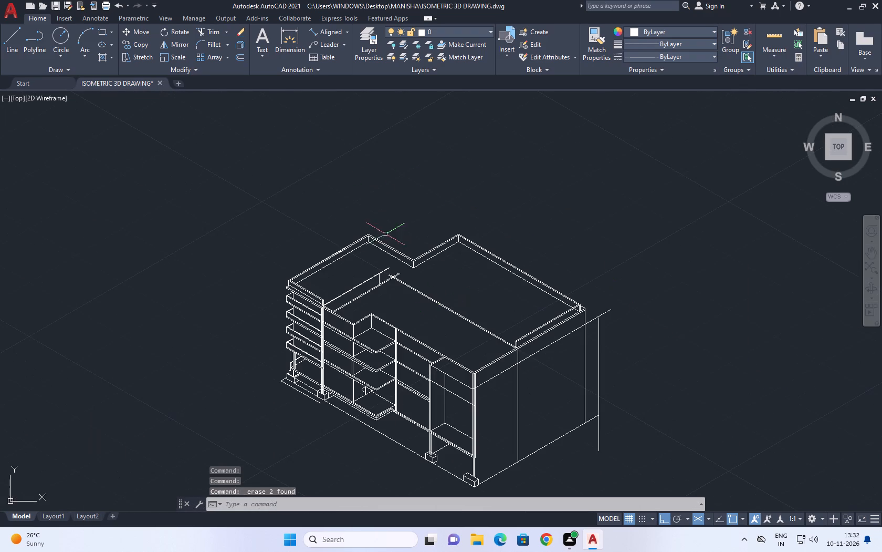
scroll(382, 249, up, 1)
middle_drag(418, 288, 416, 306)
scroll(416, 306, up, 1)
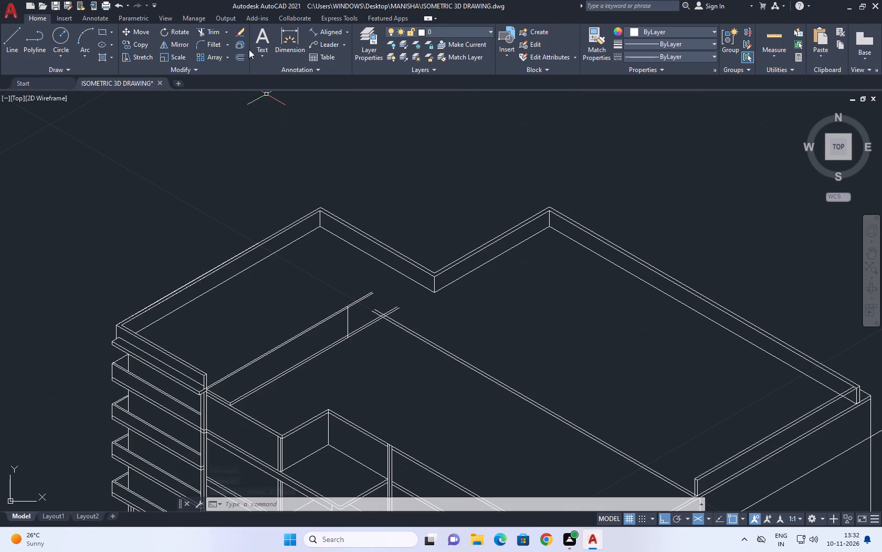
click(205, 30)
scroll(391, 292, up, 2)
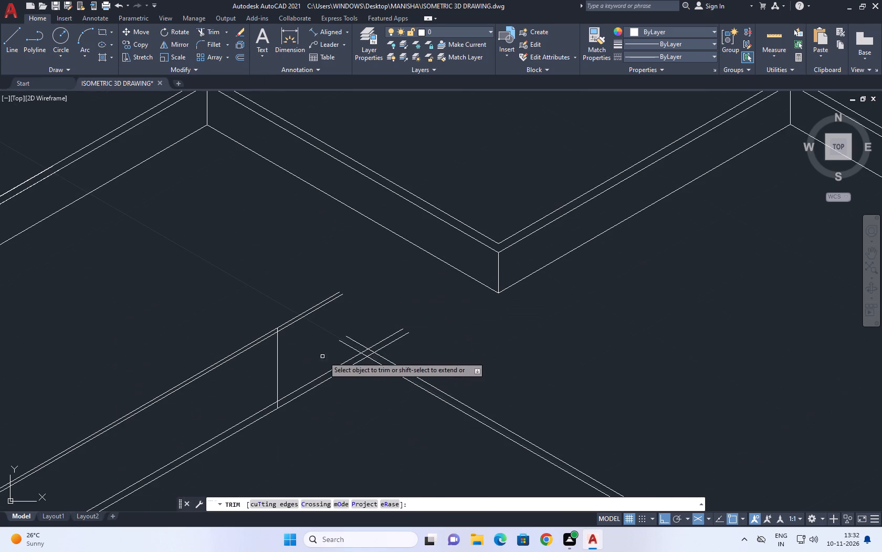
drag(330, 350, 337, 350)
click(411, 342)
scroll(361, 351, up, 4)
drag(355, 379, 361, 375)
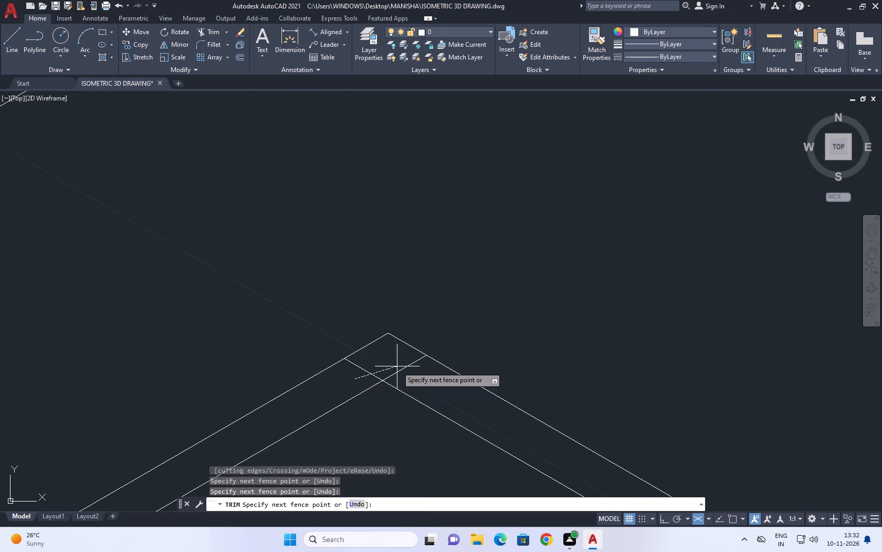
click(425, 371)
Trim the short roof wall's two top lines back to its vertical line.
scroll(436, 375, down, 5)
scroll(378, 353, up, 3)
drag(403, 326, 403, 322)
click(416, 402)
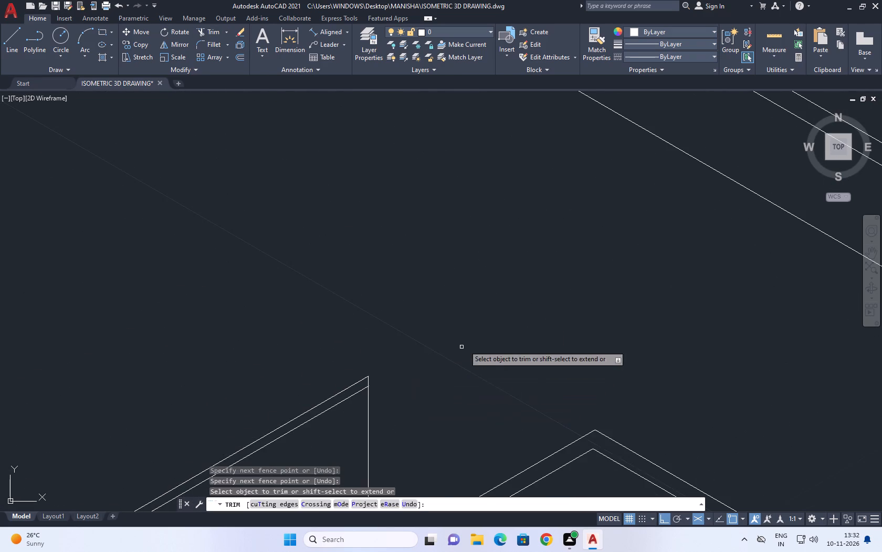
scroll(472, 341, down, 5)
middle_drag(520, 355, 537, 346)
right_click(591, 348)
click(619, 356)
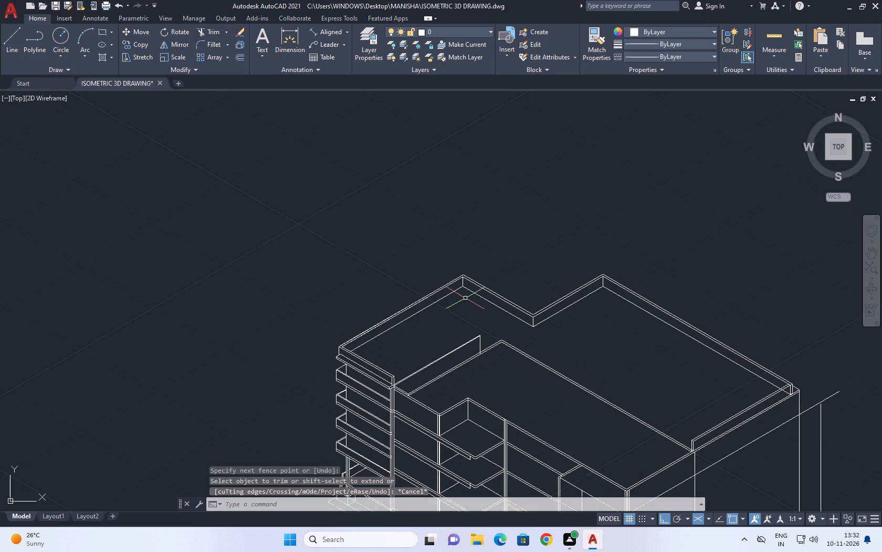
Erase the vertical line at the end of the short roof wall.
scroll(479, 353, up, 3)
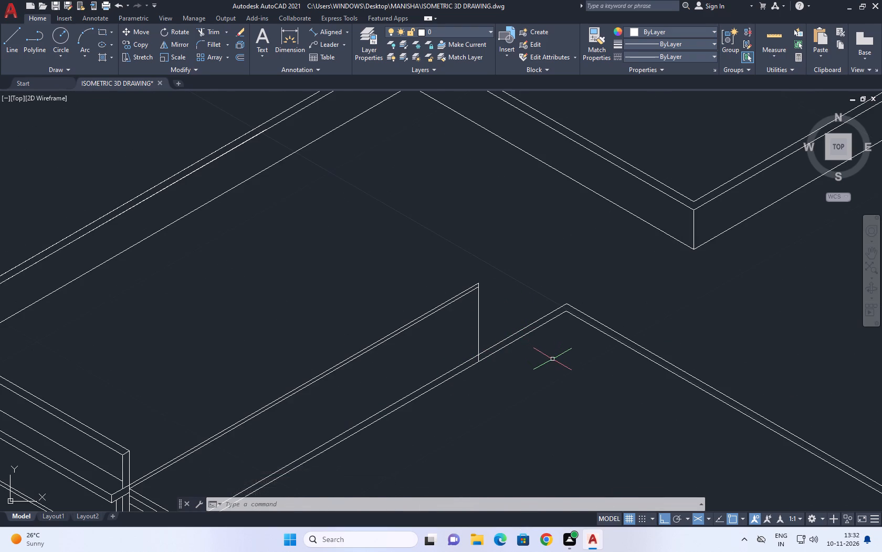
scroll(553, 360, down, 2)
scroll(532, 349, up, 2)
drag(527, 328, 499, 341)
click(496, 342)
right_drag(552, 308, 545, 307)
click(592, 226)
scroll(500, 314, up, 1)
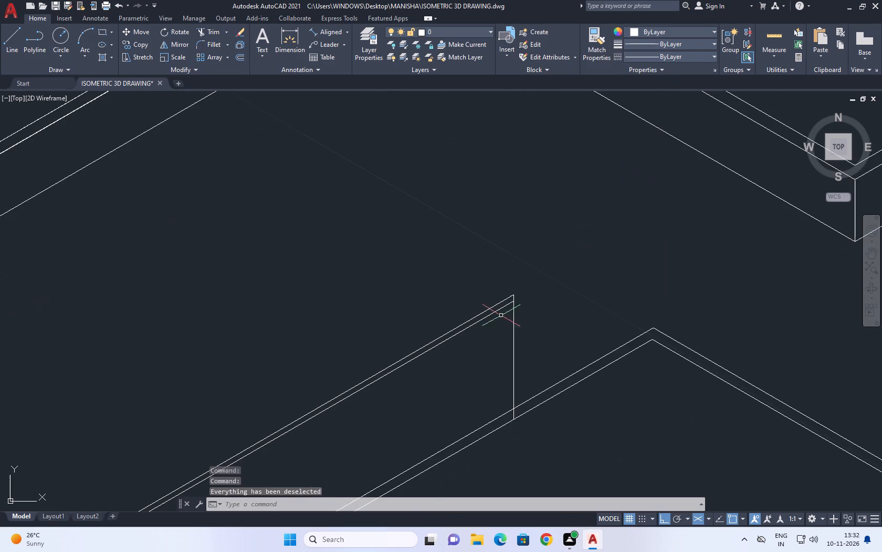
click(516, 327)
click(497, 341)
right_drag(574, 288, 571, 278)
click(616, 84)
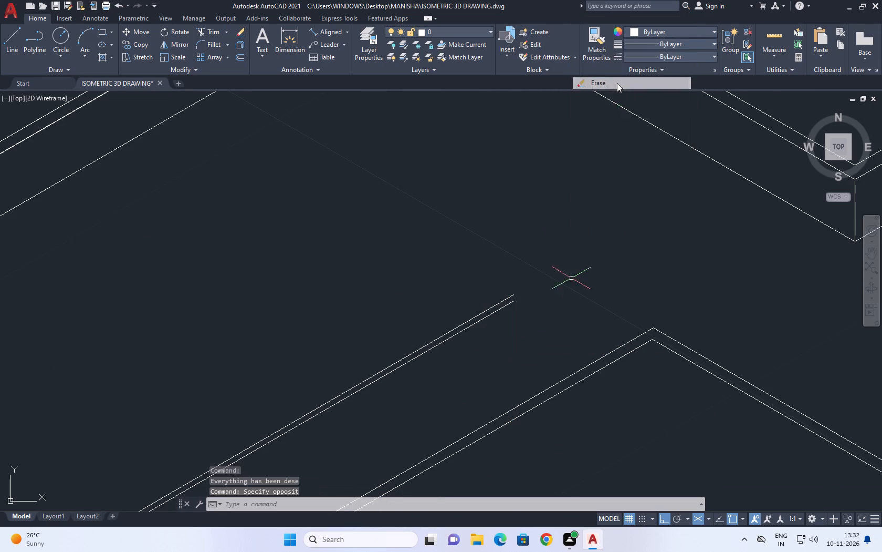
Extend the short roof wall's two top lines to the base line of the rear parapet.
scroll(594, 265, down, 2)
middle_drag(618, 316, 627, 346)
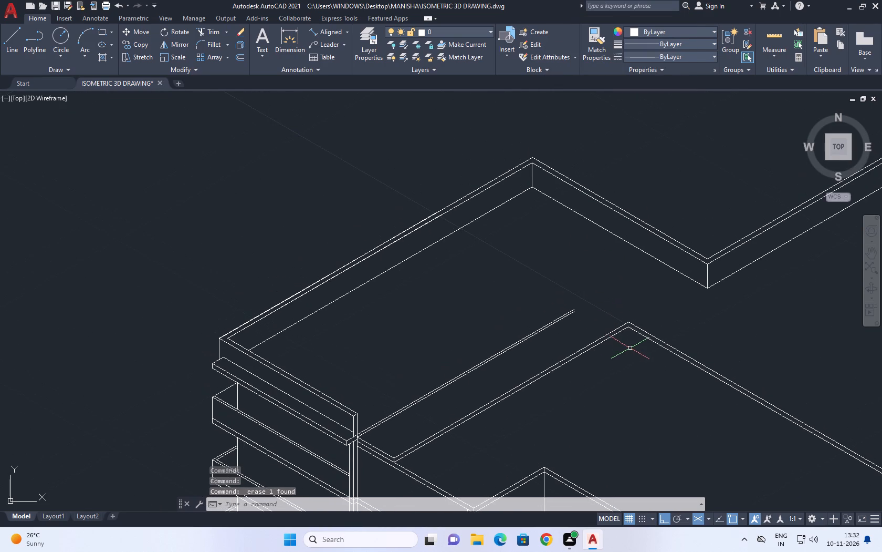
middle_click(649, 345)
key(l)
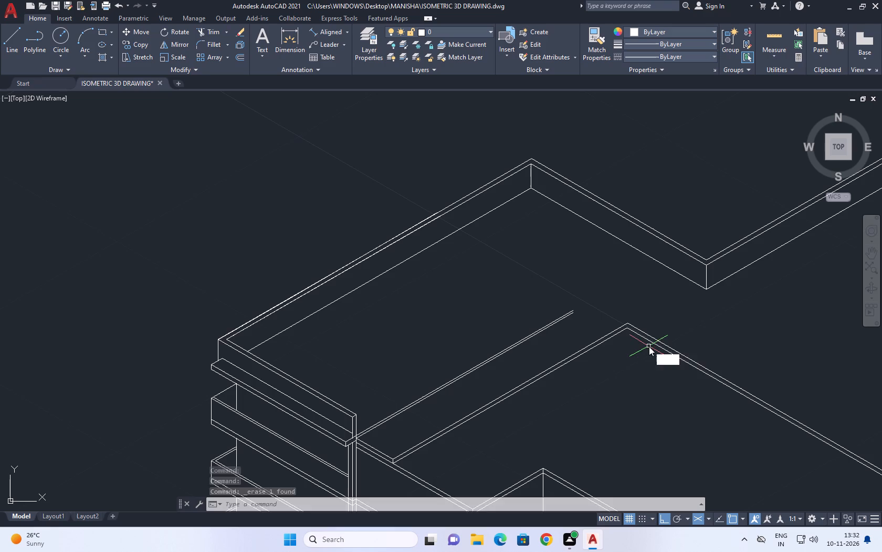
key(space)
key(Escape)
text(EX)
key(space)
drag(533, 288, 534, 299)
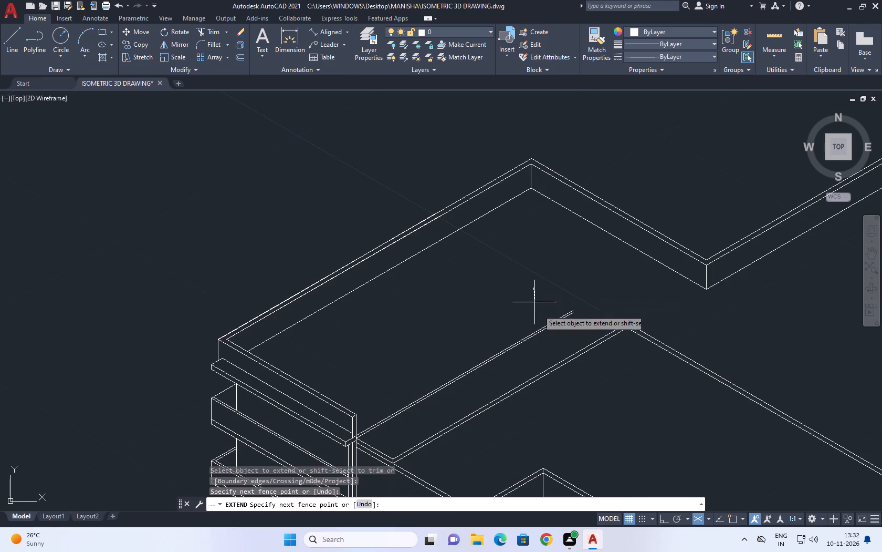
click(569, 335)
key(Escape)
Draw a 150° line from the back corner of the lower roof wall across the short roof wall's two top lines.
middle_drag(613, 326, 625, 392)
key(k)
key(l)
key(space)
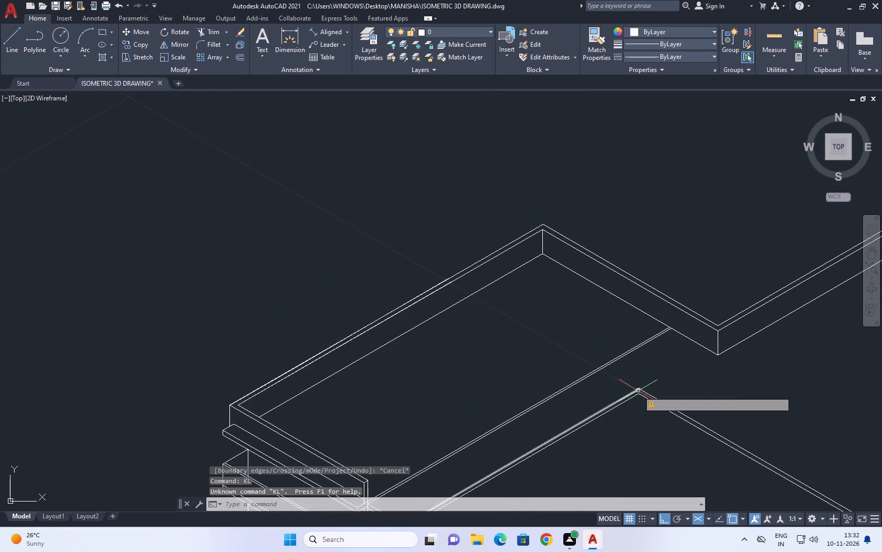
key(Escape)
text(L)
key(space)
scroll(631, 392, up, 2)
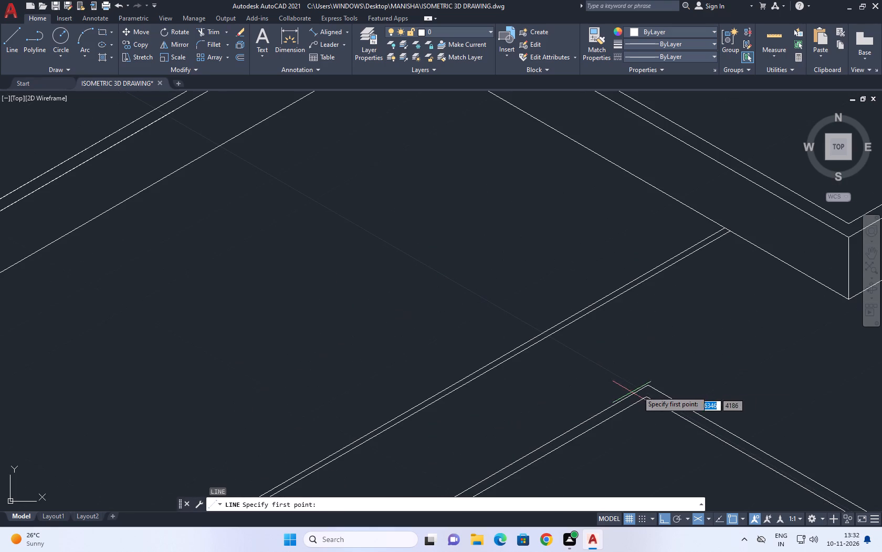
click(646, 387)
click(540, 292)
key(Escape)
Trim the short roof wall's top lines beyond the new line and the new line's overshoot to form a closed corner.
middle_drag(607, 294, 597, 343)
text(TR)
key(space)
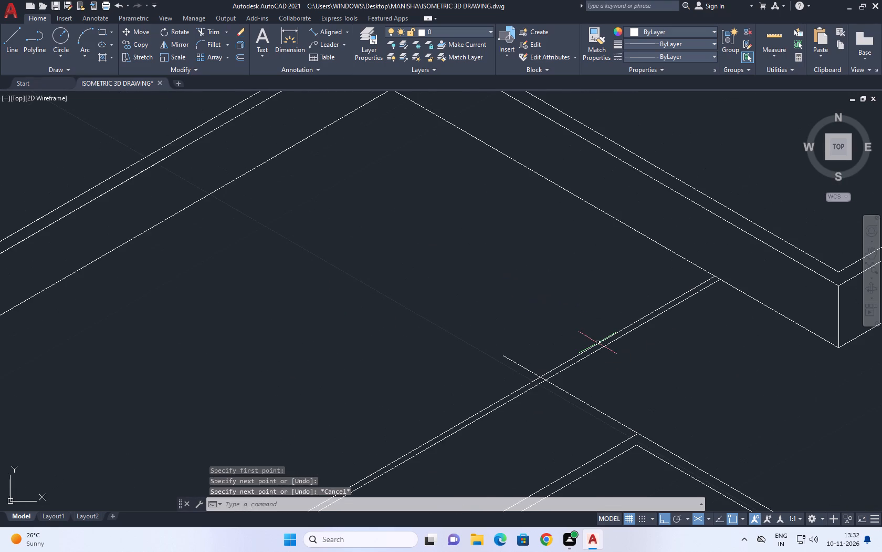
click(644, 353)
click(564, 289)
click(502, 346)
click(564, 389)
click(543, 363)
drag(498, 374, 496, 376)
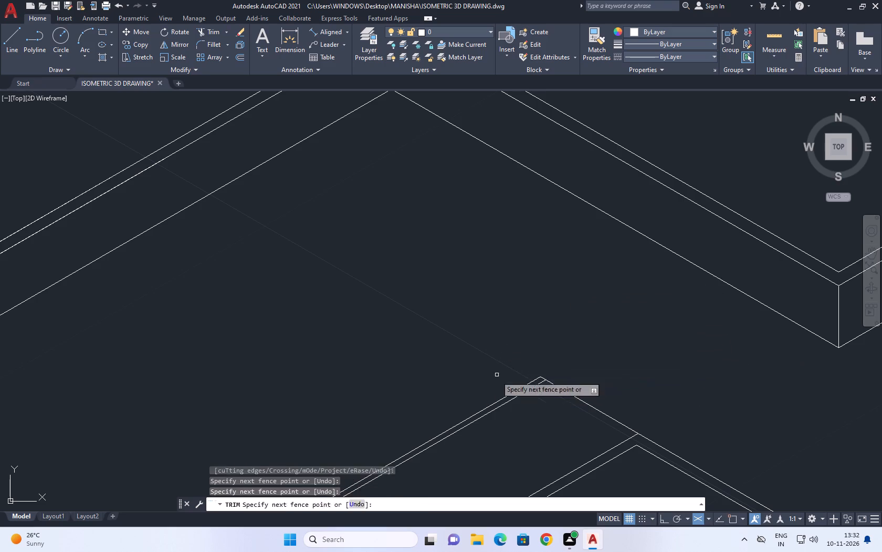
drag(496, 376, 506, 377)
scroll(596, 323, down, 4)
key(Escape)
scroll(602, 341, up, 2)
middle_drag(699, 331, 681, 326)
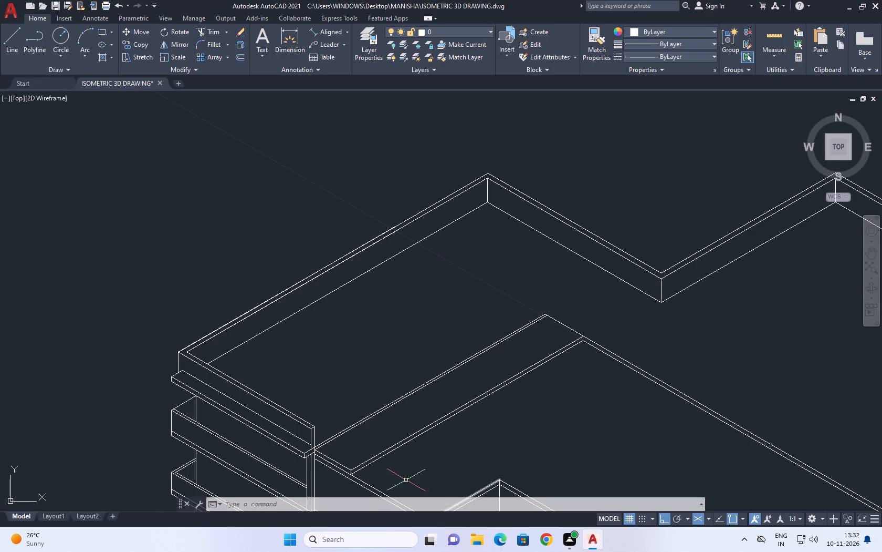
Examine the roof wall corners and the long wall's line pair for leftover or crossing lines.
middle_drag(589, 354, 573, 347)
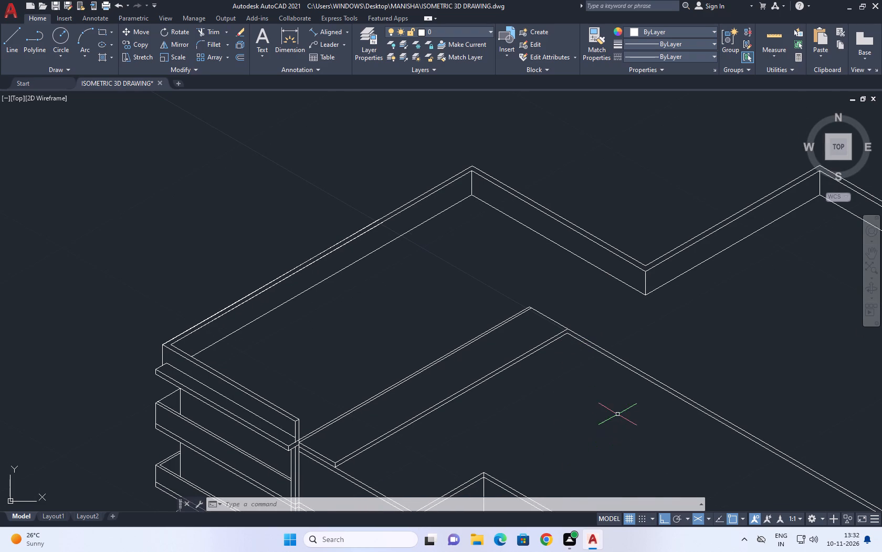
middle_drag(620, 412, 577, 361)
scroll(562, 331, down, 3)
scroll(525, 347, up, 2)
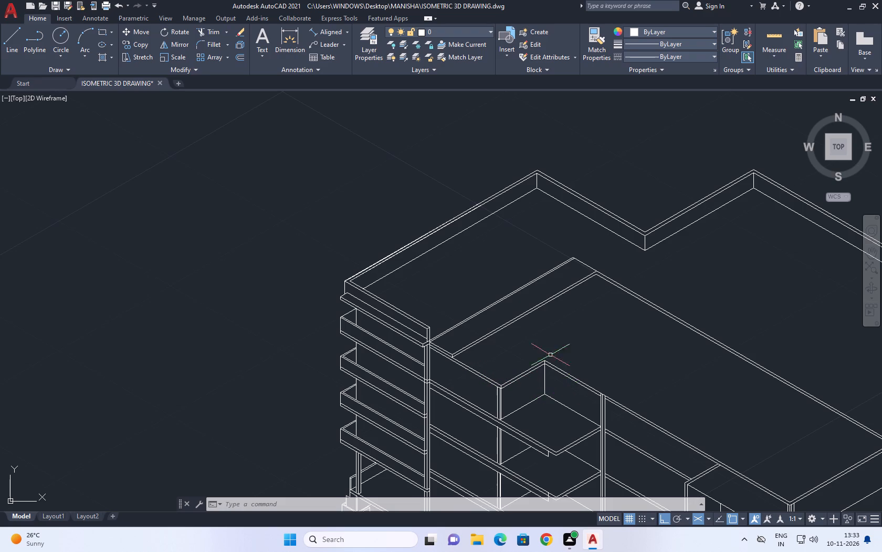
scroll(566, 307, up, 2)
middle_drag(564, 239, 564, 300)
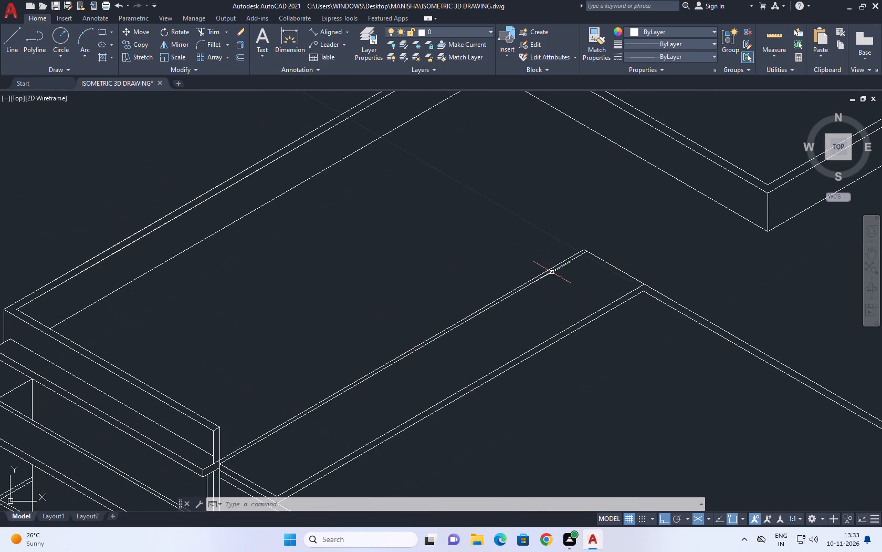
scroll(550, 269, down, 3)
middle_drag(618, 287, 545, 270)
scroll(543, 270, down, 1)
middle_drag(627, 300, 580, 294)
Trim the rear parapet's base line back to the side parapet's inner top line at the far roof corner.
scroll(641, 289, up, 3)
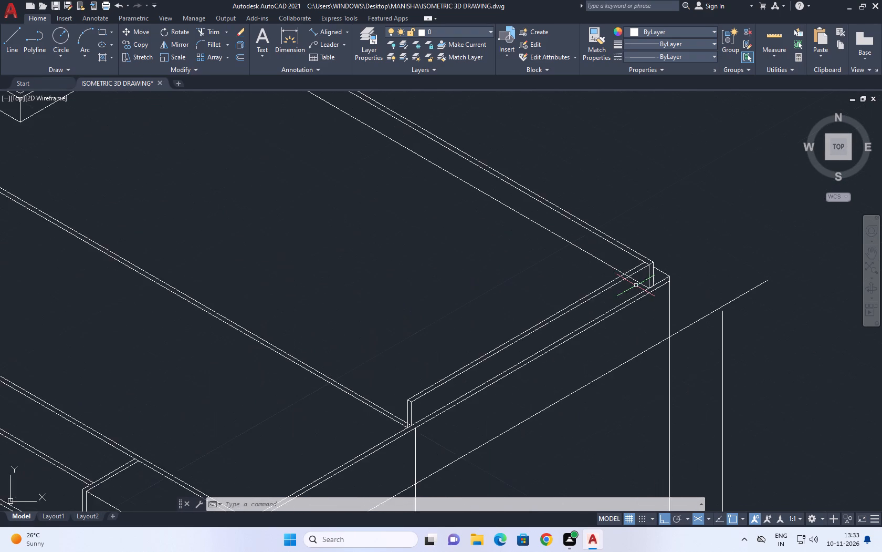
scroll(635, 283, up, 1)
click(209, 26)
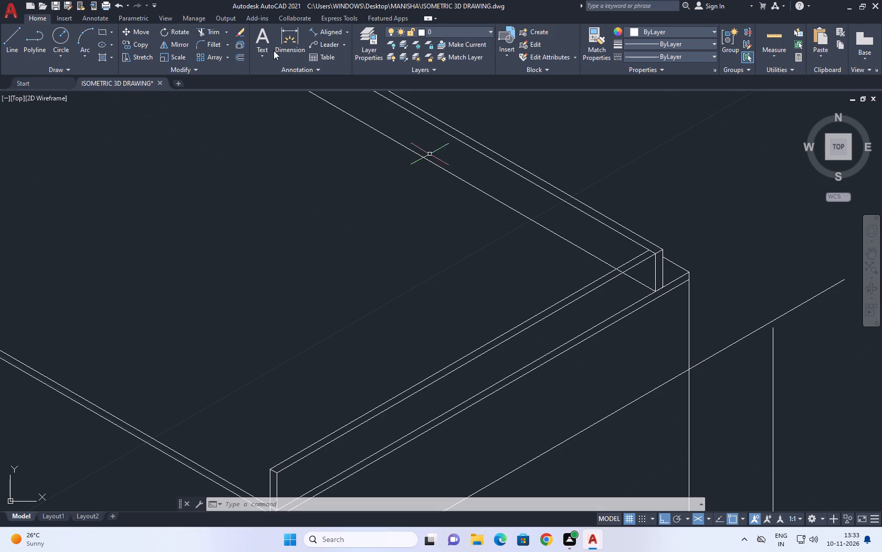
click(219, 34)
scroll(619, 258, up, 3)
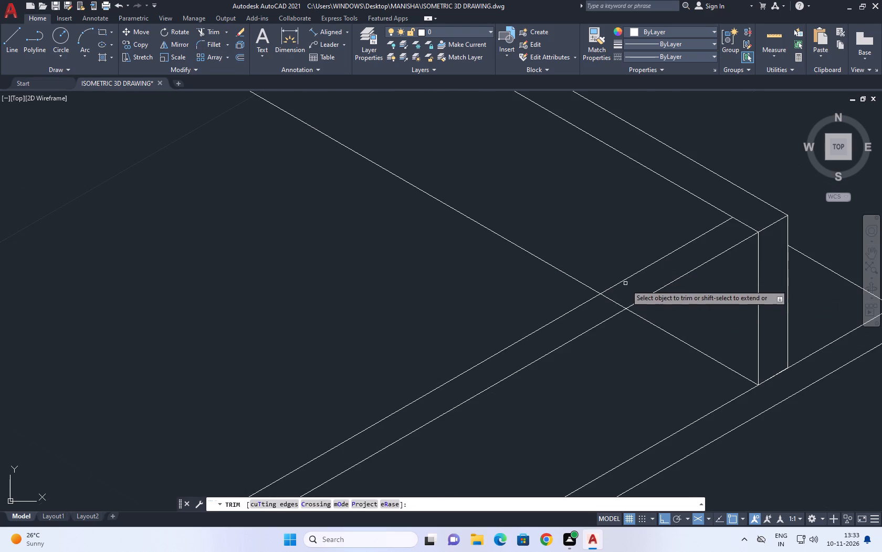
click(633, 302)
click(615, 310)
scroll(674, 306, down, 1)
click(680, 313)
click(663, 328)
scroll(668, 331, down, 2)
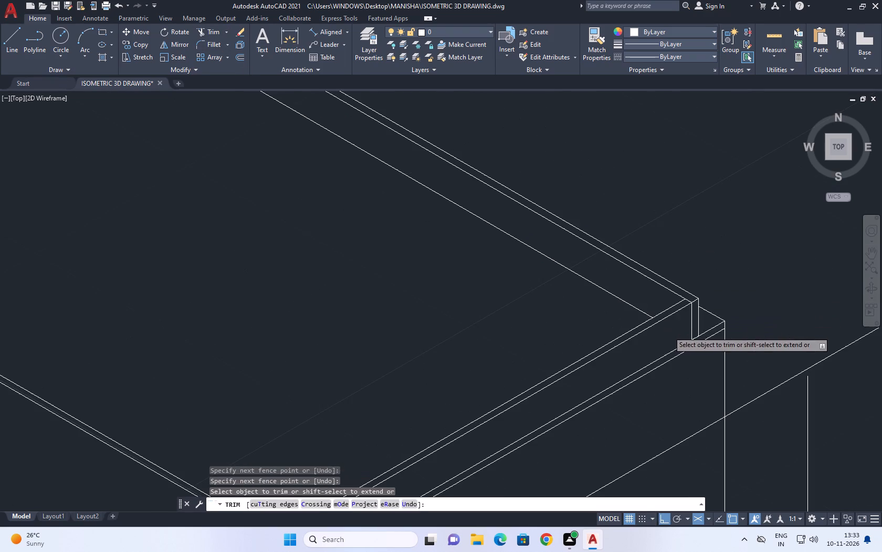
right_click(688, 244)
click(713, 260)
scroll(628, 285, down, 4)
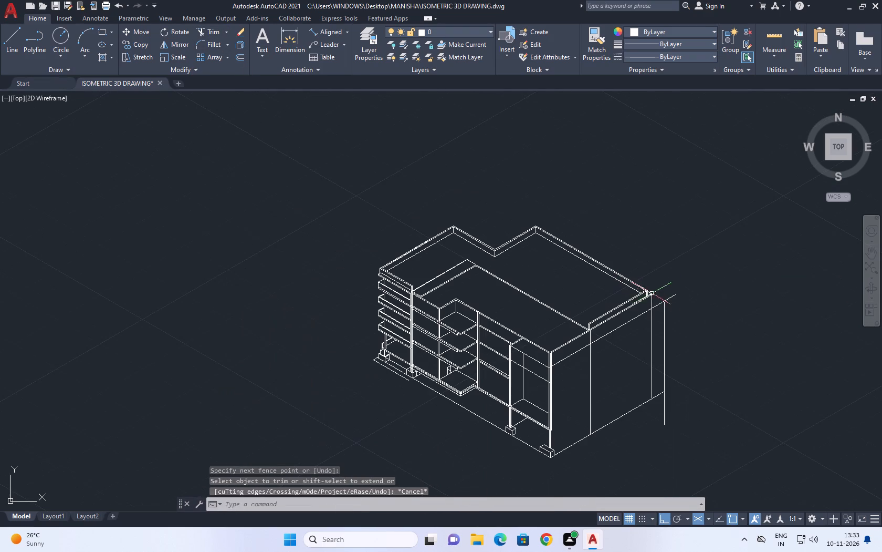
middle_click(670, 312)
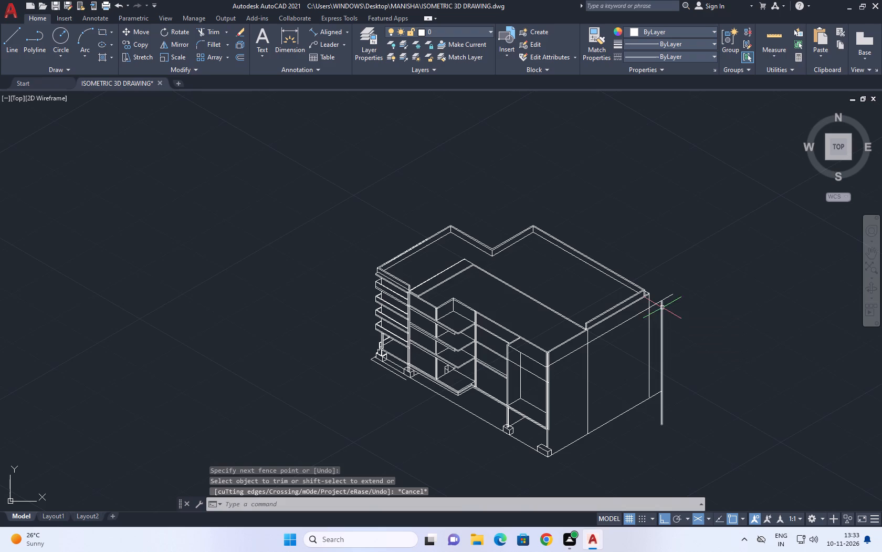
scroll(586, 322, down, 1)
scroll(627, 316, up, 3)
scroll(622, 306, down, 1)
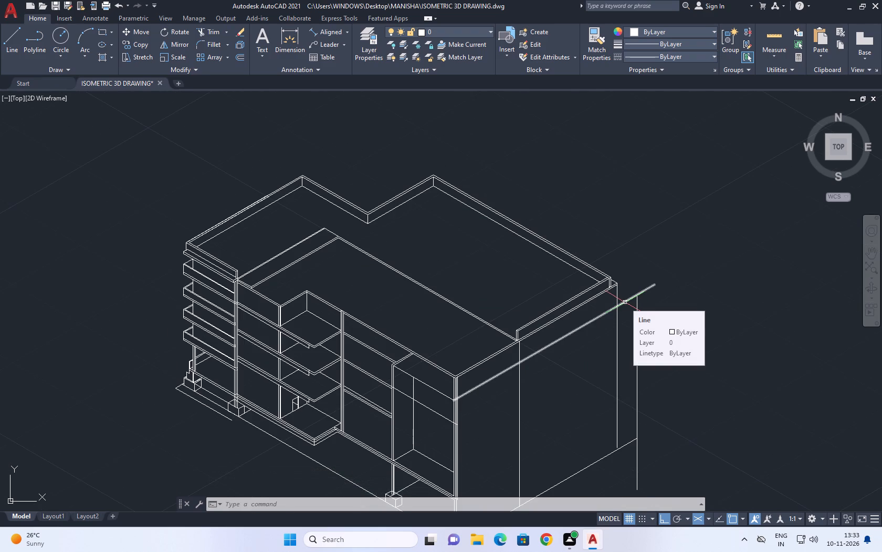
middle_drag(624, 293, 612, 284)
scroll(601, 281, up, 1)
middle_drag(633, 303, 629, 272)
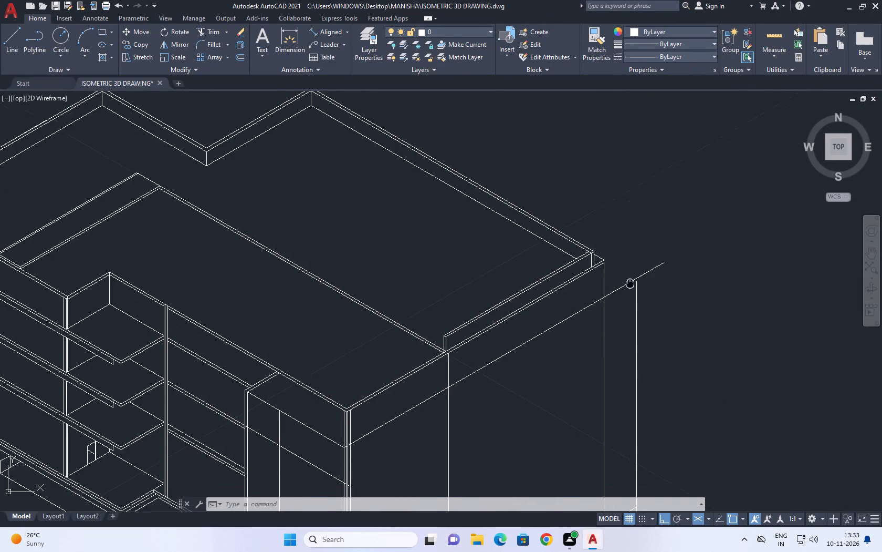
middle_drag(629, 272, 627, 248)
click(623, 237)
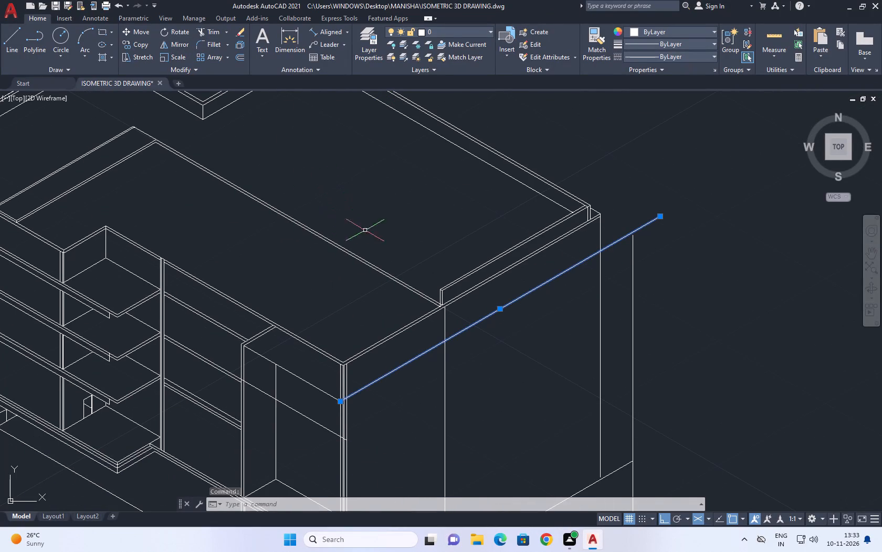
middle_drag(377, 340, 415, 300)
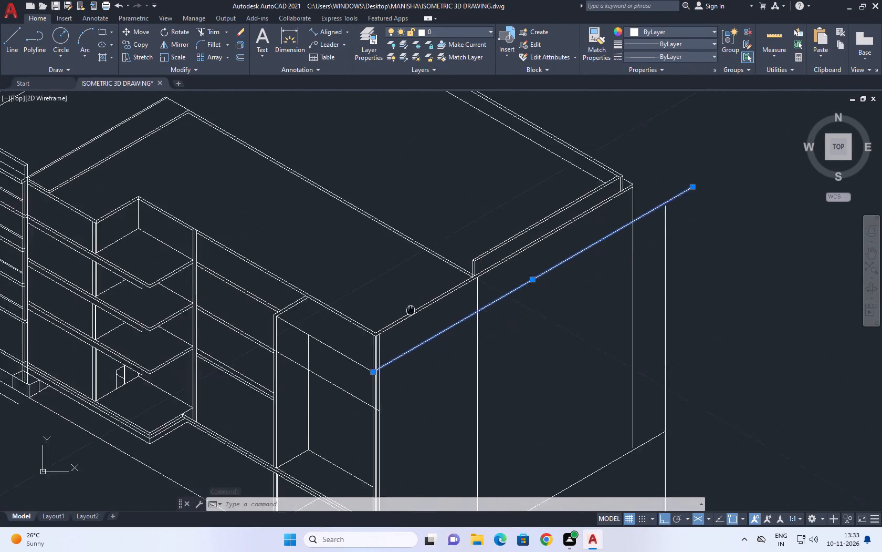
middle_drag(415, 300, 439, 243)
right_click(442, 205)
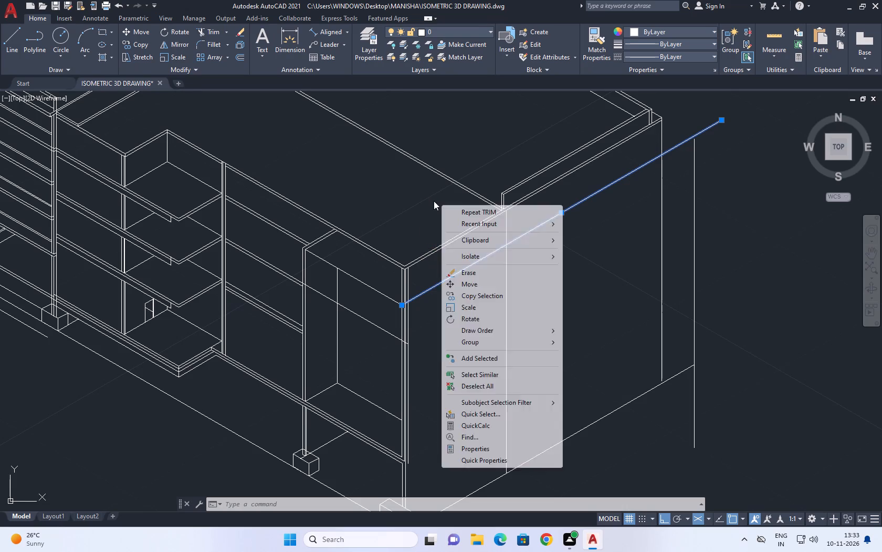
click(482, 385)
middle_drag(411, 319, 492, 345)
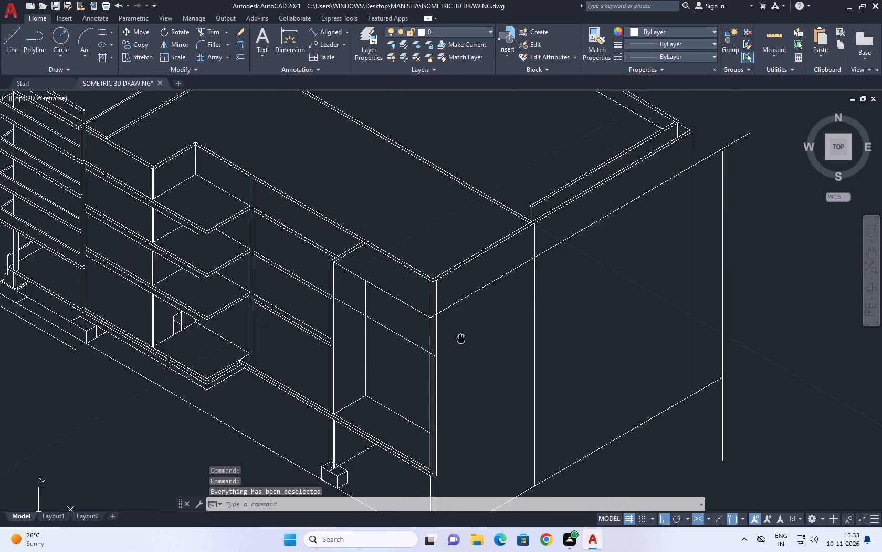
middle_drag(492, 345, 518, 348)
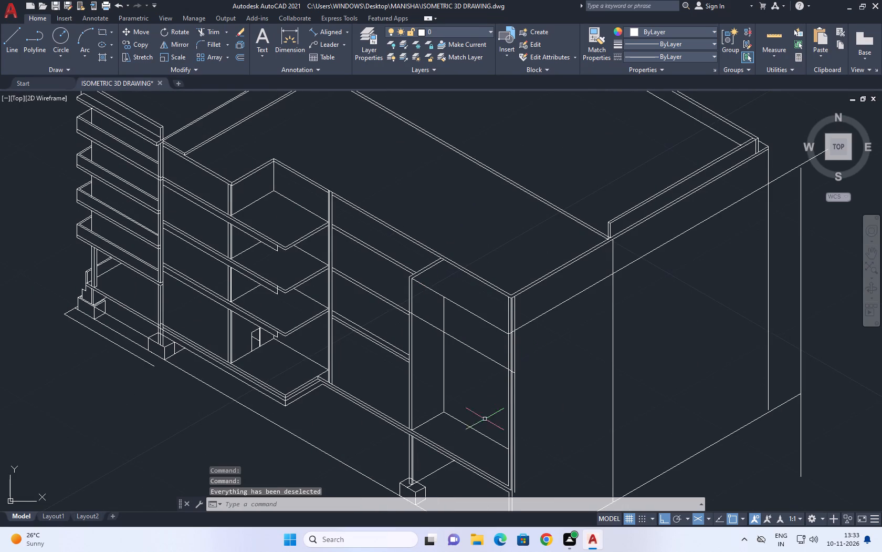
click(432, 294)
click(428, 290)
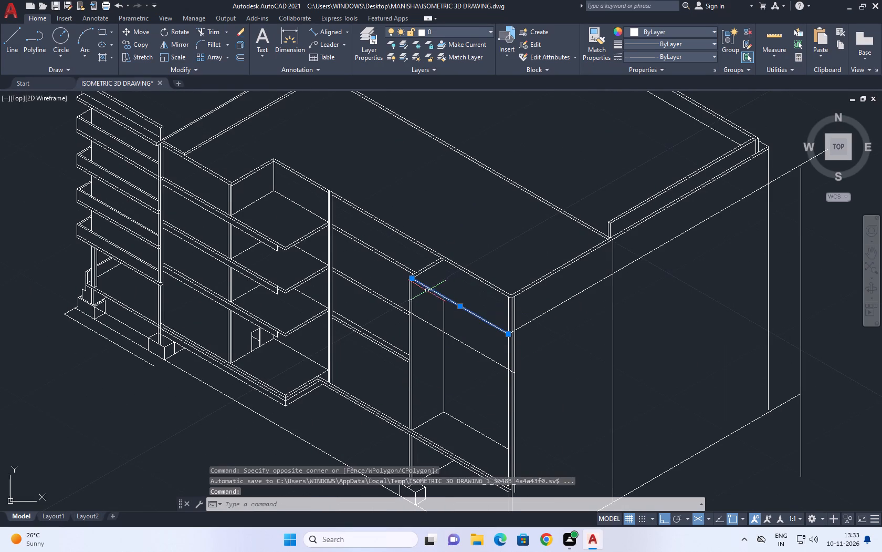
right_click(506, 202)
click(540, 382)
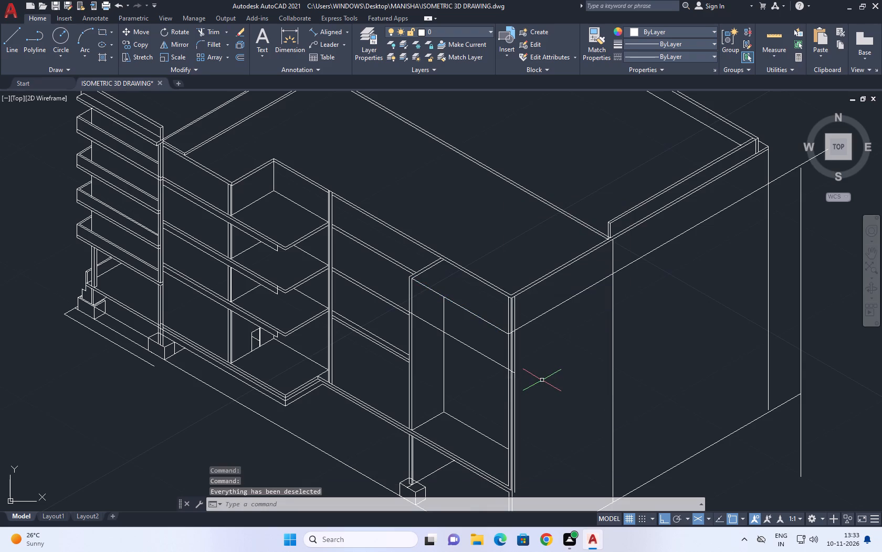
Erase the three slanted lines crossing the open end bay of the front facade.
middle_drag(493, 433, 543, 339)
middle_drag(485, 226, 491, 241)
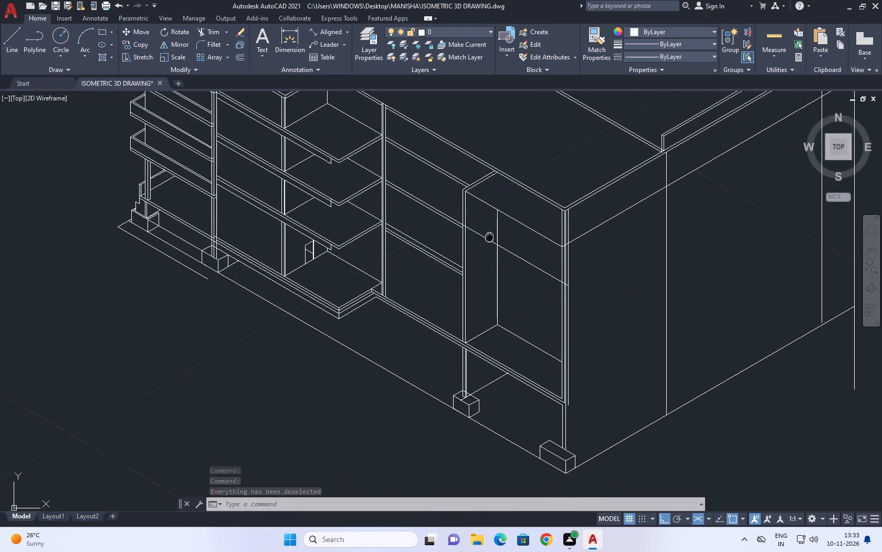
middle_drag(491, 241, 547, 294)
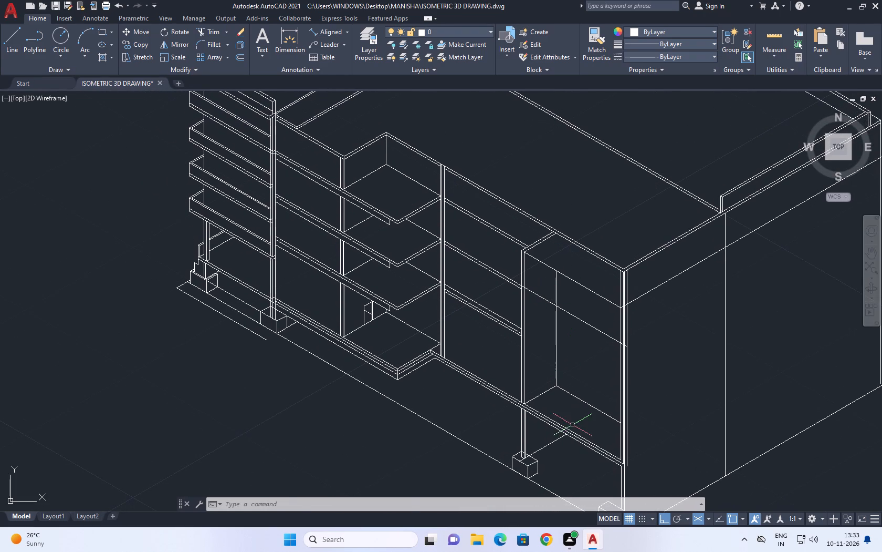
drag(594, 423, 591, 405)
click(566, 271)
right_click(607, 198)
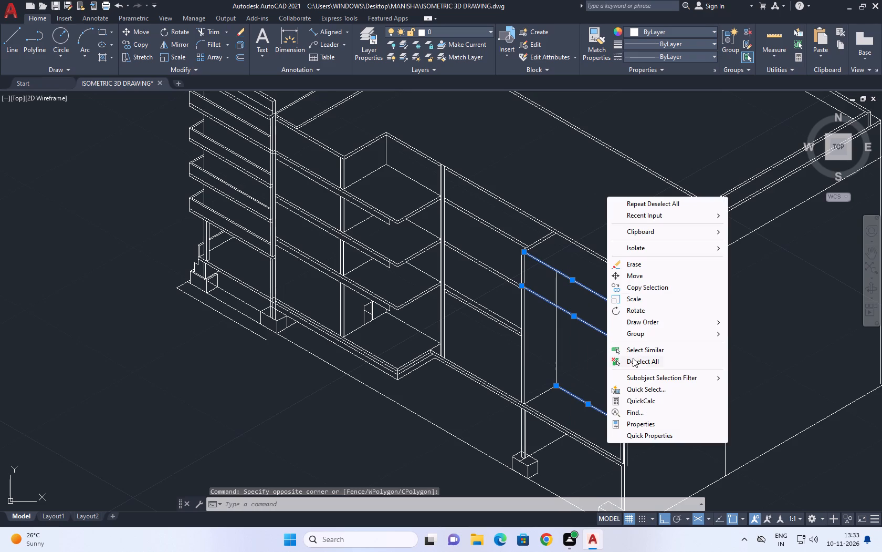
click(637, 263)
Erase the inner vertical line and the short floor line remaining in the end bay.
click(560, 289)
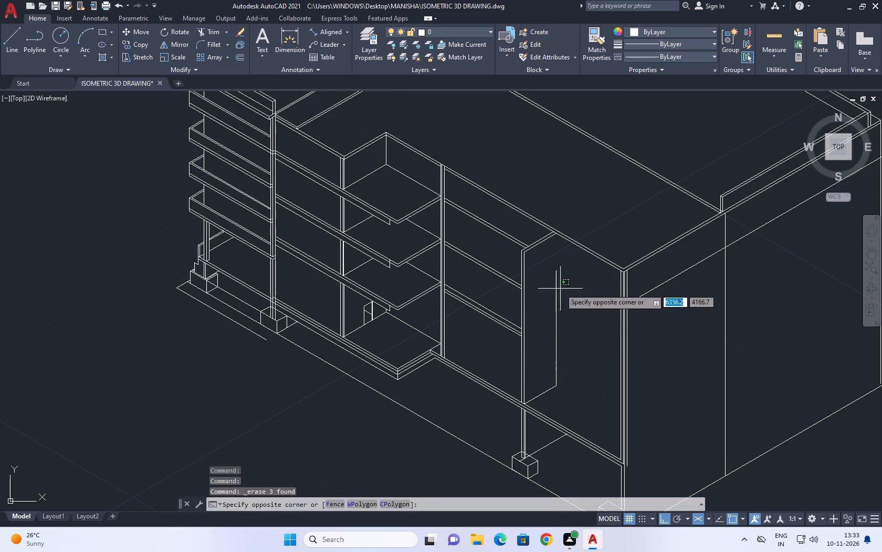
click(536, 359)
click(543, 393)
right_drag(580, 316, 575, 308)
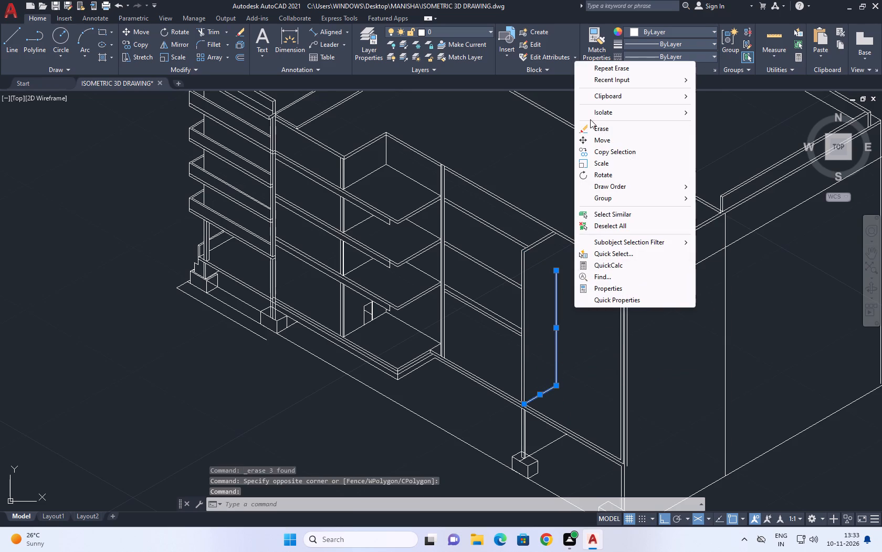
click(598, 122)
click(613, 126)
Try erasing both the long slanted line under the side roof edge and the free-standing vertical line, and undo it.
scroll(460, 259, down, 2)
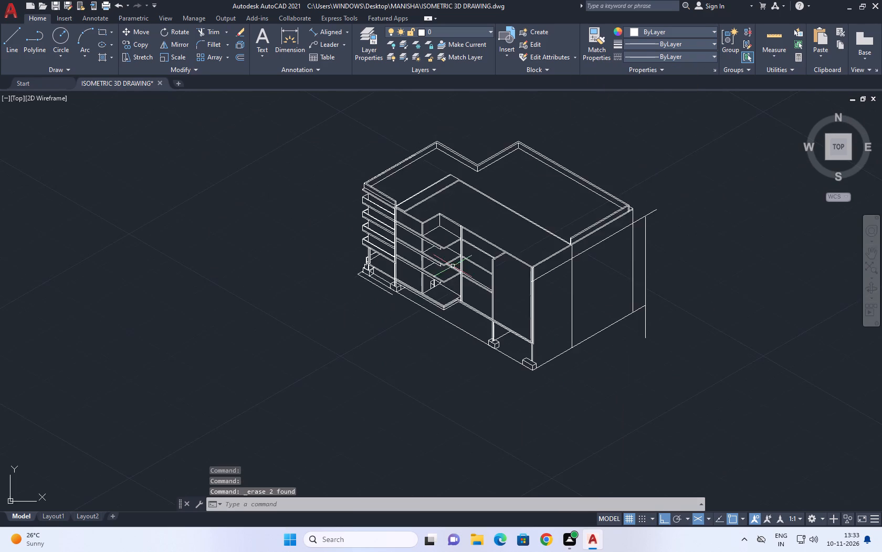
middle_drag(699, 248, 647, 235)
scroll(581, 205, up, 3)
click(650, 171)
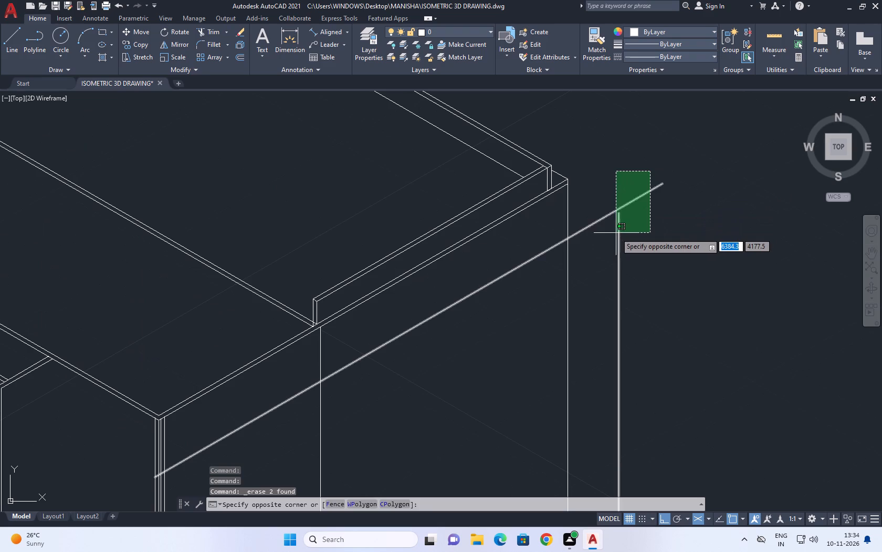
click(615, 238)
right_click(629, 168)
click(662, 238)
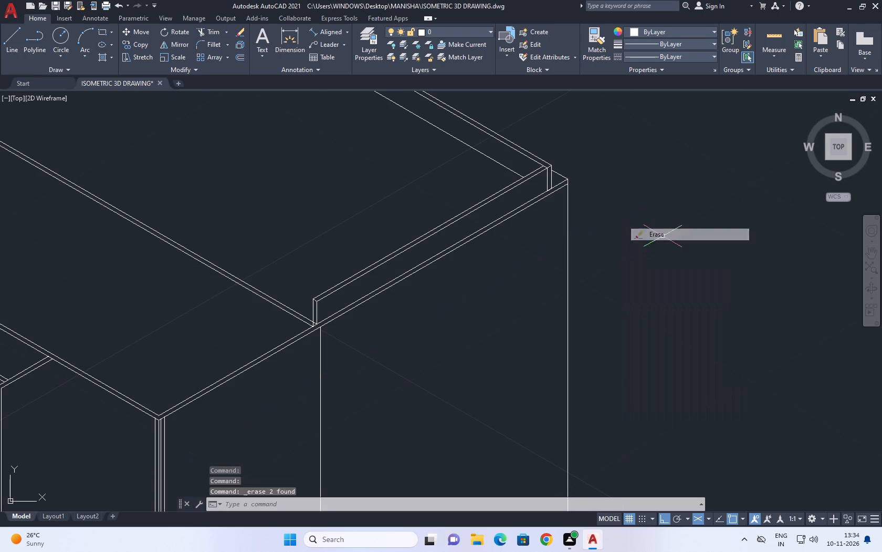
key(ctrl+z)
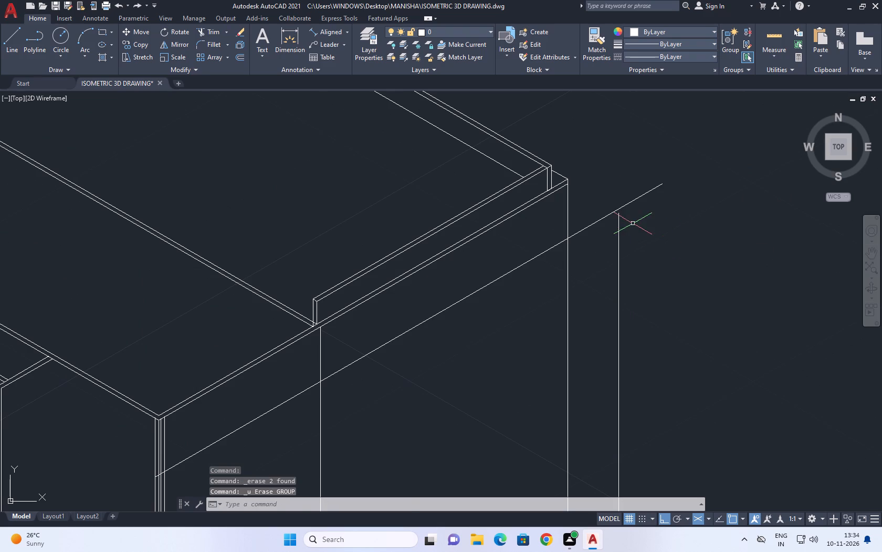
Erase only the long slanted line running below the side roof edge and past the rear corner.
click(597, 224)
drag(595, 219, 592, 213)
key(Delete)
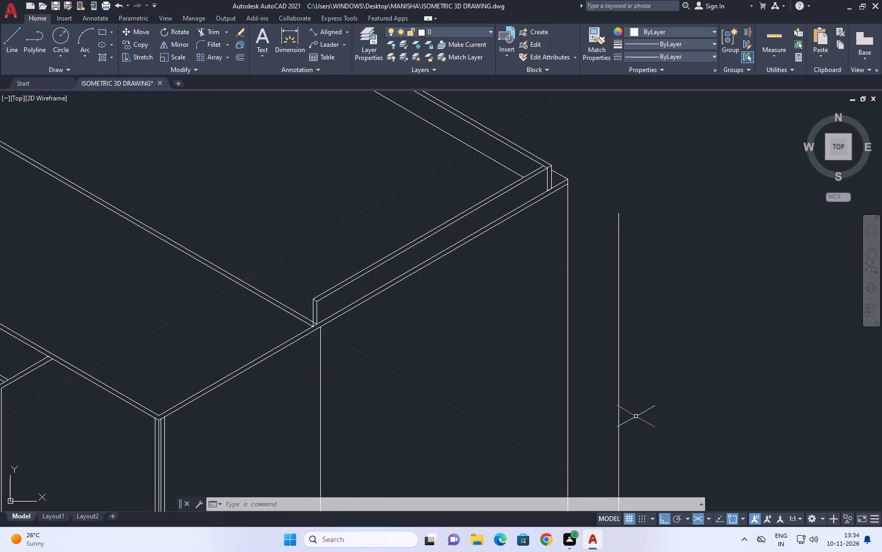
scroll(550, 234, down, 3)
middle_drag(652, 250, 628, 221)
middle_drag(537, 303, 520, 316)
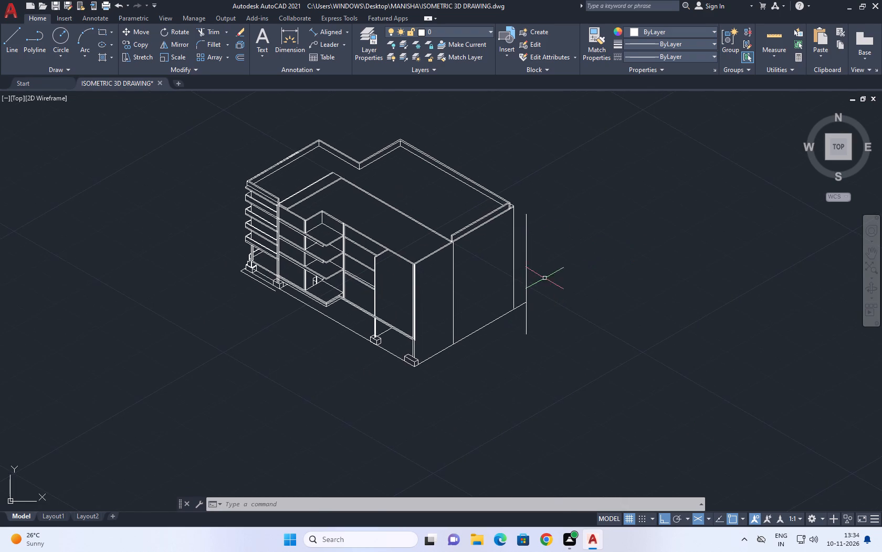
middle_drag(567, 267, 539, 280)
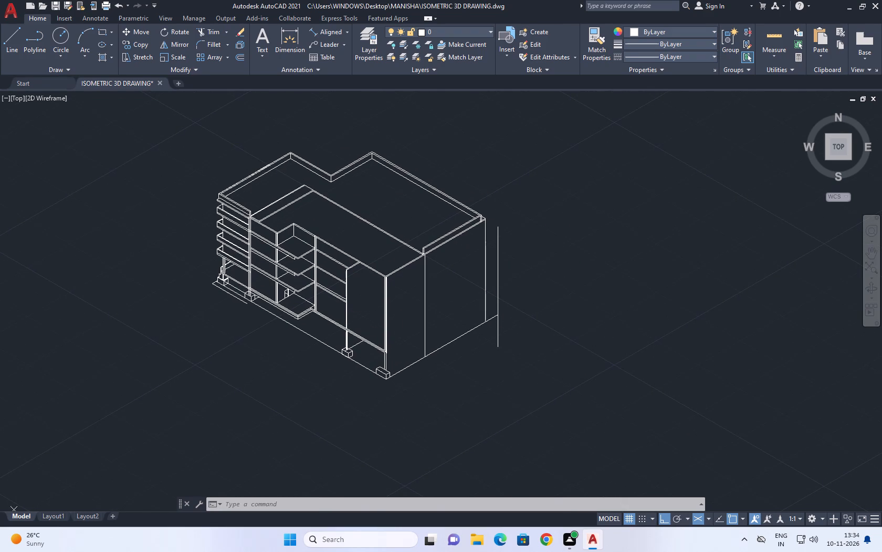
Measure the vertical height of the side parapet's end at the rear roof corner with an aligned dimension.
scroll(477, 241, up, 3)
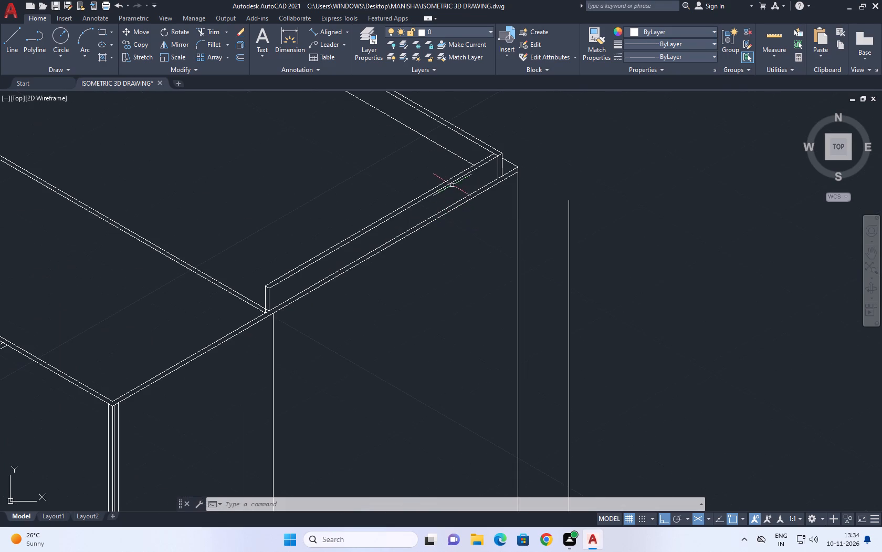
middle_drag(489, 167, 466, 264)
scroll(474, 245, up, 1)
drag(313, 29, 319, 37)
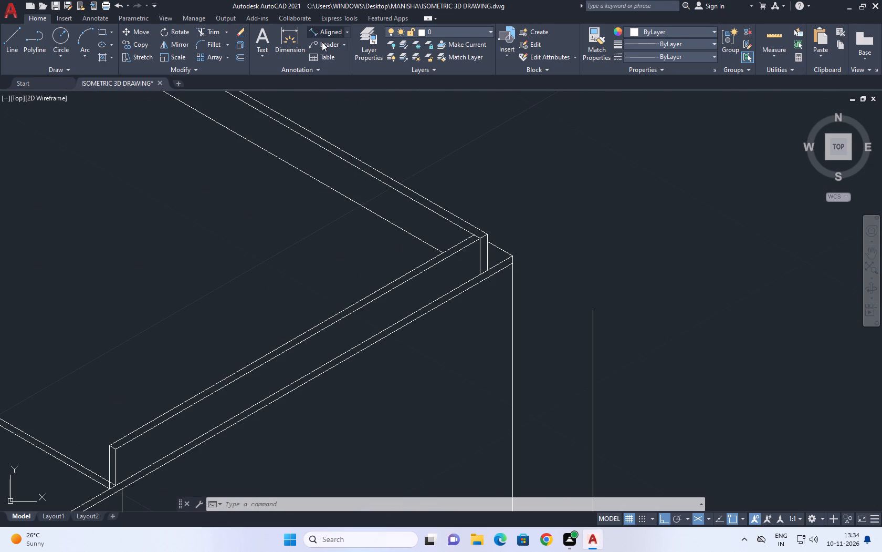
scroll(502, 231, up, 3)
click(435, 241)
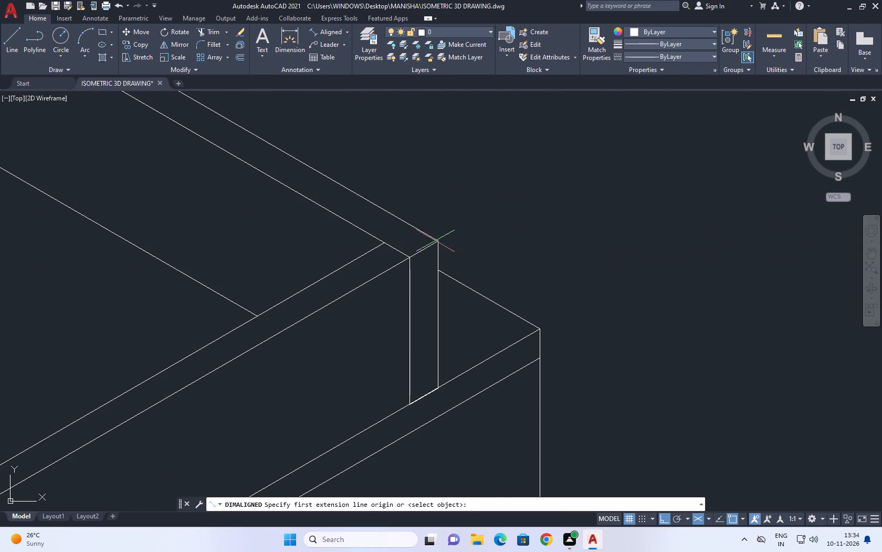
scroll(448, 223, down, 3)
scroll(440, 267, up, 3)
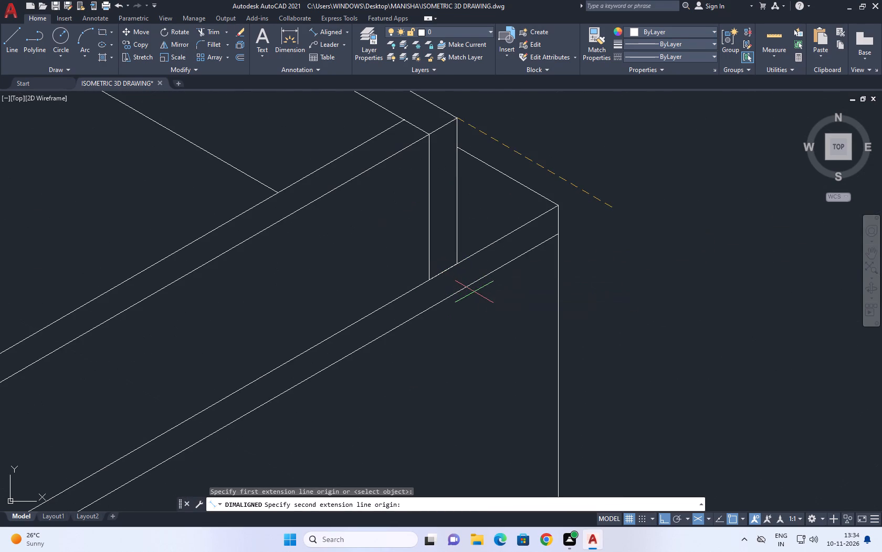
key(F8)
click(458, 291)
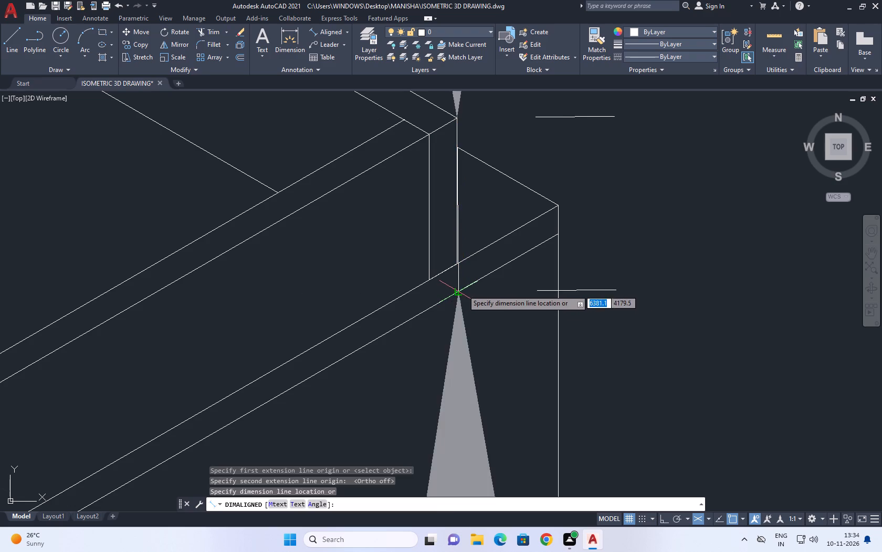
scroll(495, 284, down, 7)
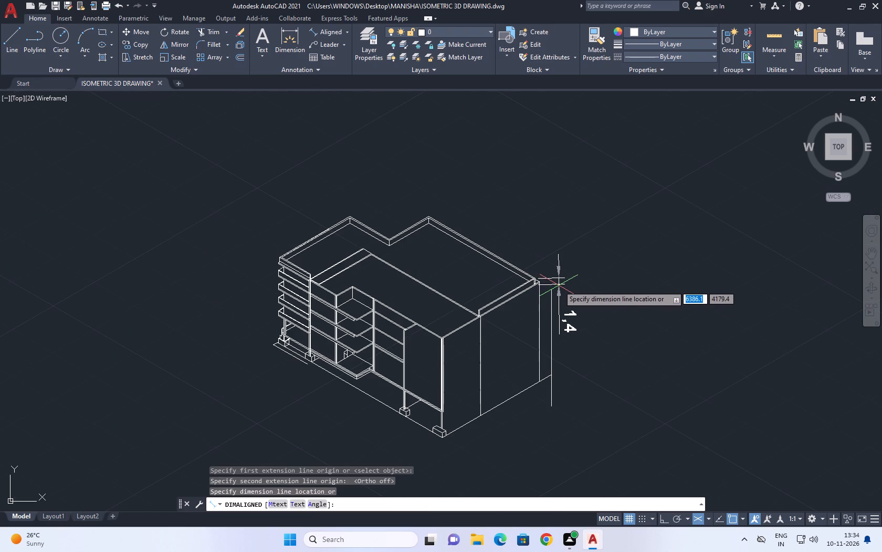
key(Escape)
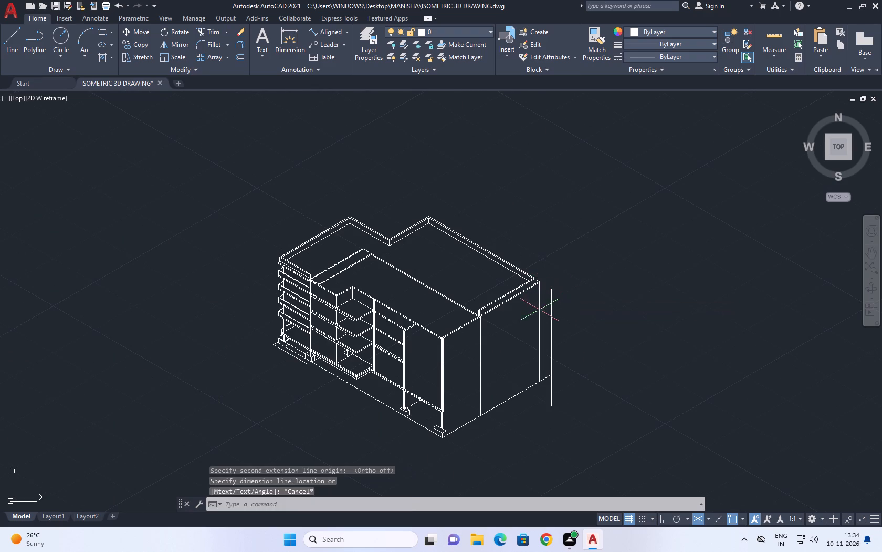
Copy the lower edge line of the side roof slab 2.80 straight down the side facade.
scroll(524, 302, up, 2)
scroll(549, 264, up, 2)
click(547, 258)
middle_drag(619, 246, 609, 184)
key(c)
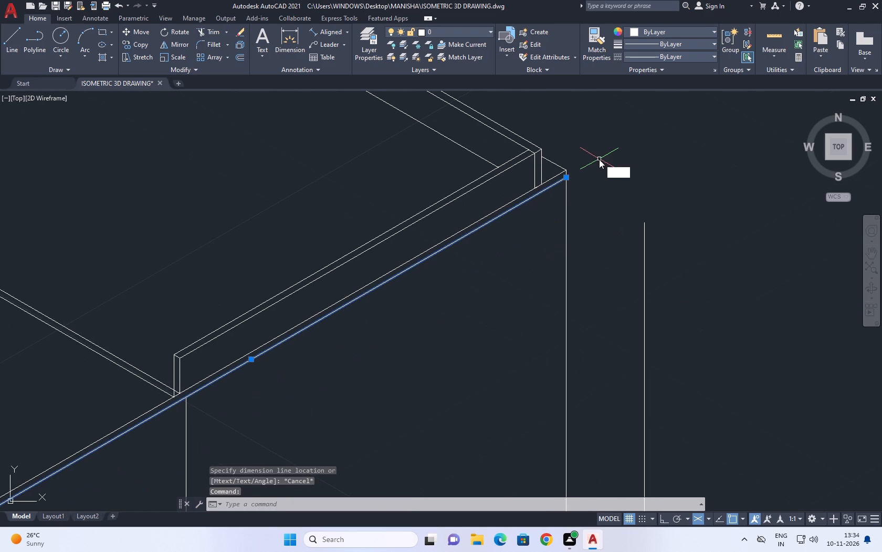
key(o)
key(space)
drag(571, 178, 571, 182)
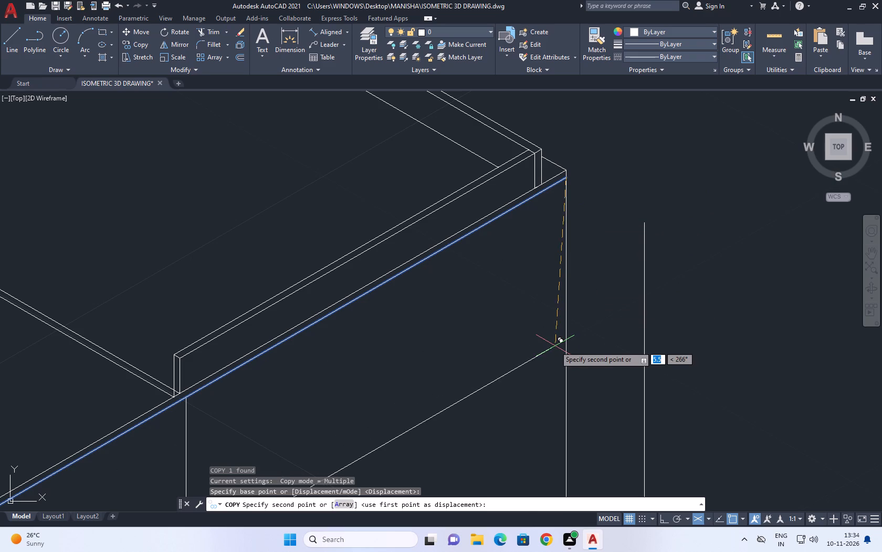
key(F8)
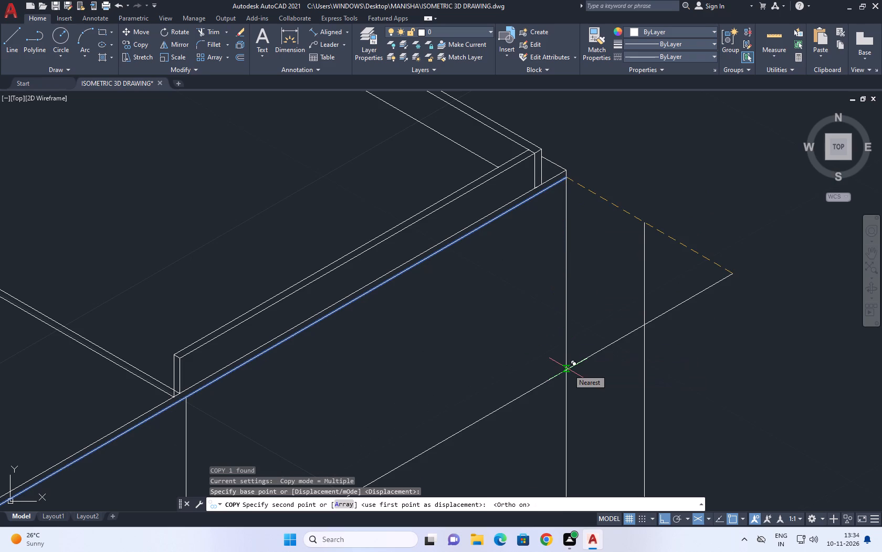
key(F5)
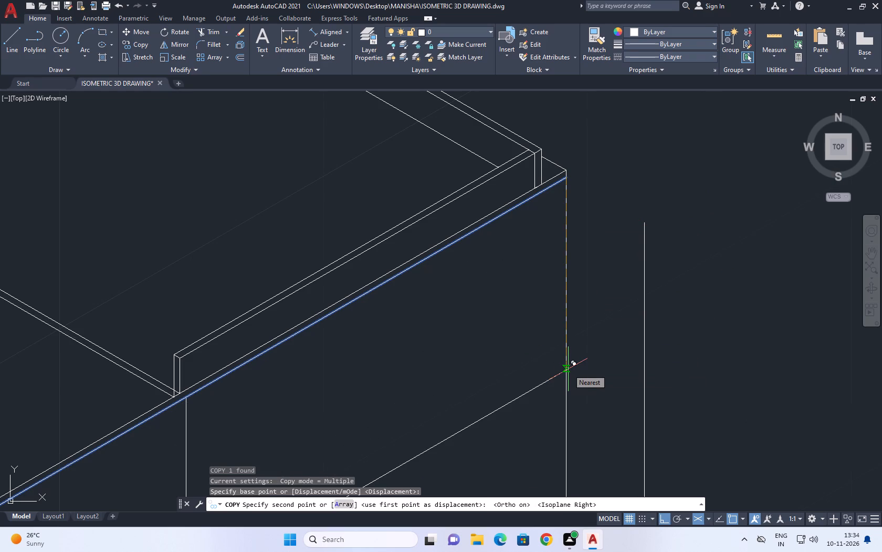
text(2.80)
key(Return)
key(space)
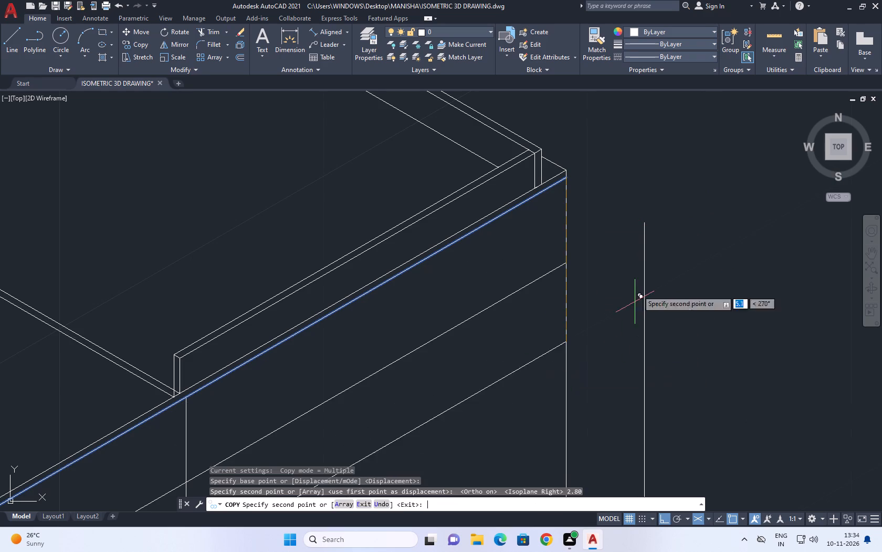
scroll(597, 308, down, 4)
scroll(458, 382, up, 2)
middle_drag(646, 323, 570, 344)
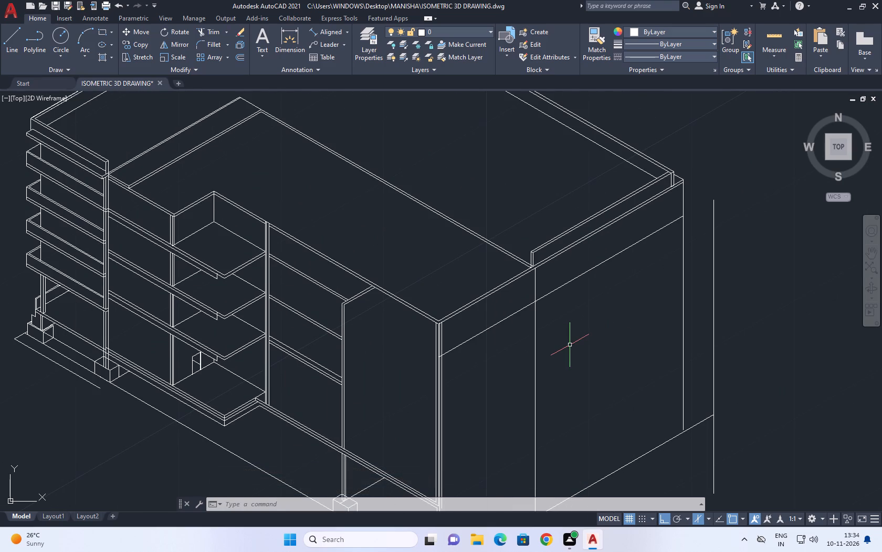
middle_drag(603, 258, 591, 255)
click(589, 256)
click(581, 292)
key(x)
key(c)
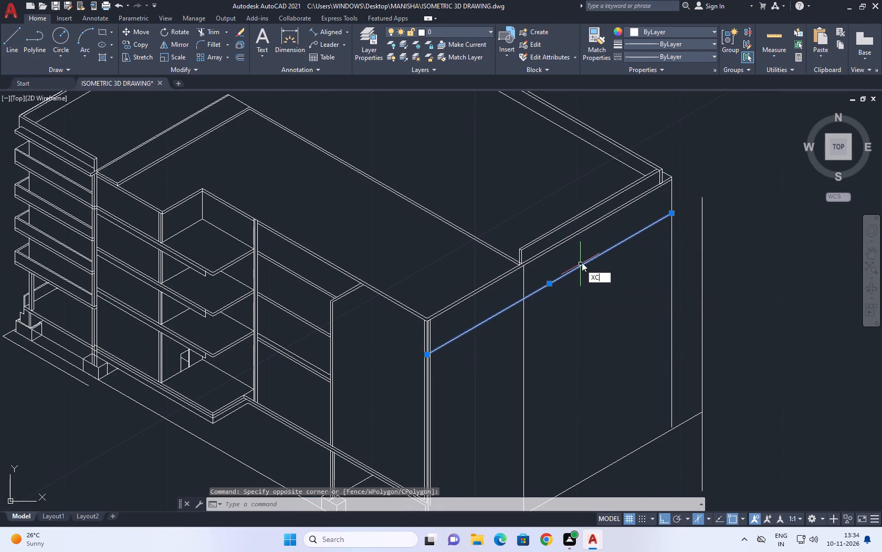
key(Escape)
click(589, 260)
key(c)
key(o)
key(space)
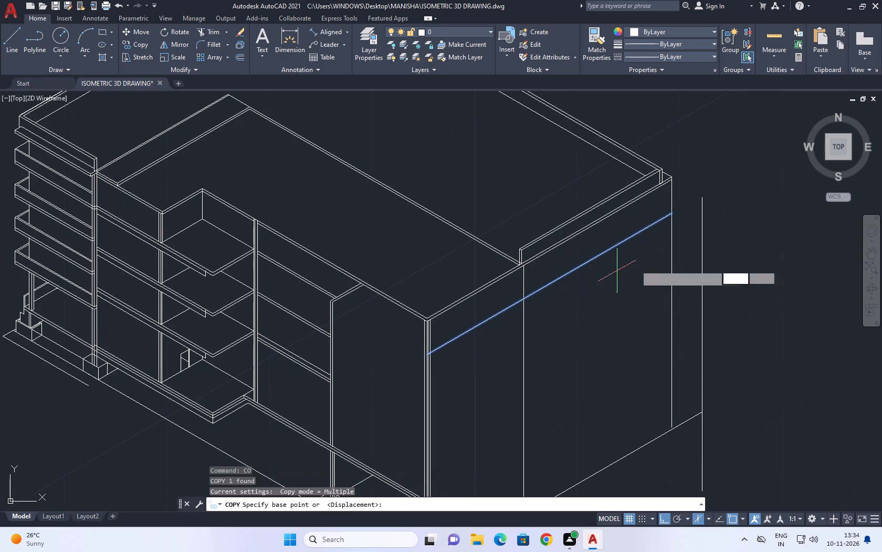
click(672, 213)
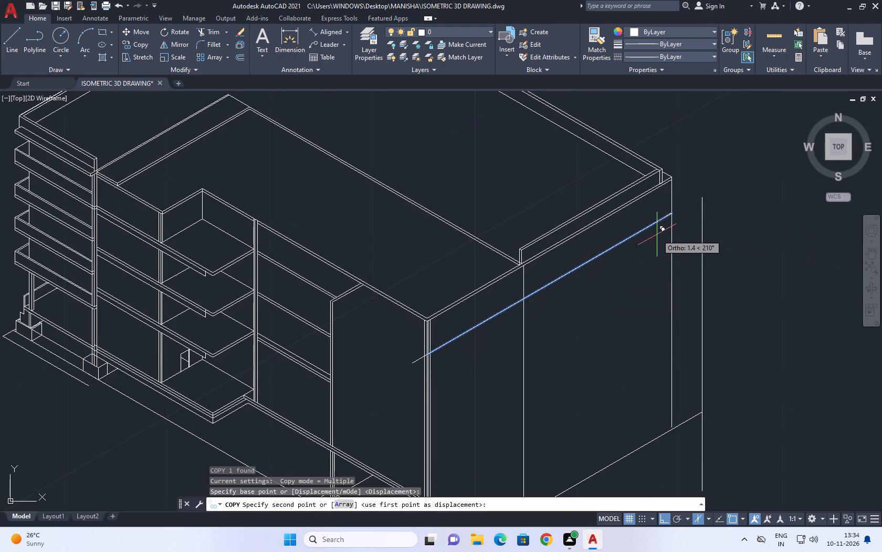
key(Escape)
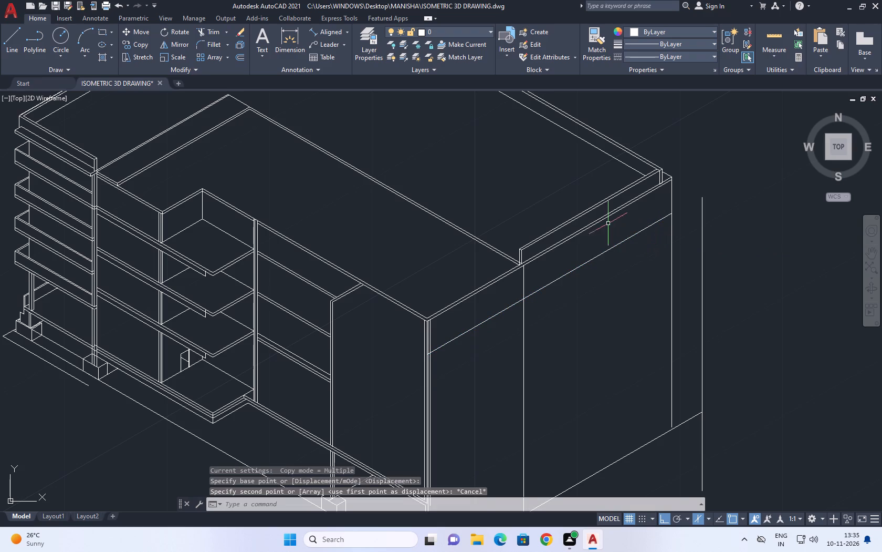
Move the side parapet's two long top edges and its front end lines 0.5 inward from the side roof edge.
scroll(585, 218, up, 1)
middle_drag(627, 230, 628, 242)
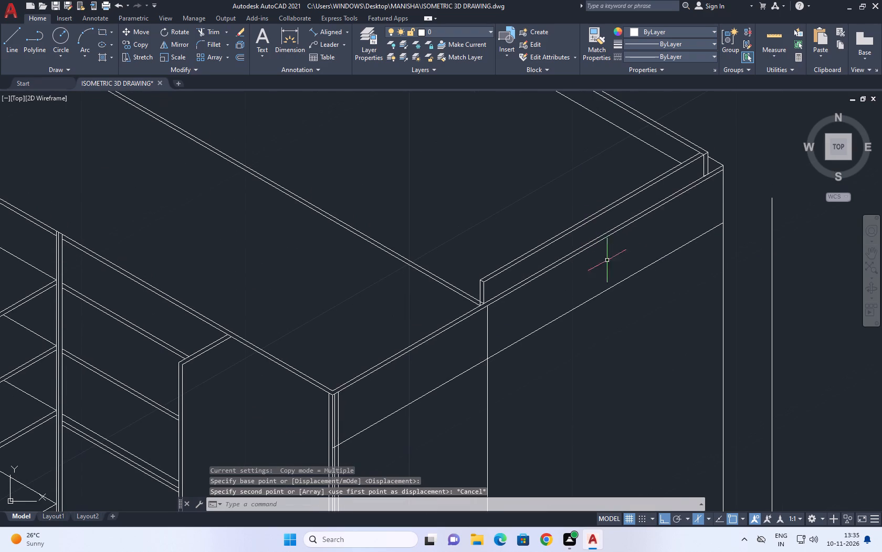
middle_drag(619, 264, 678, 312)
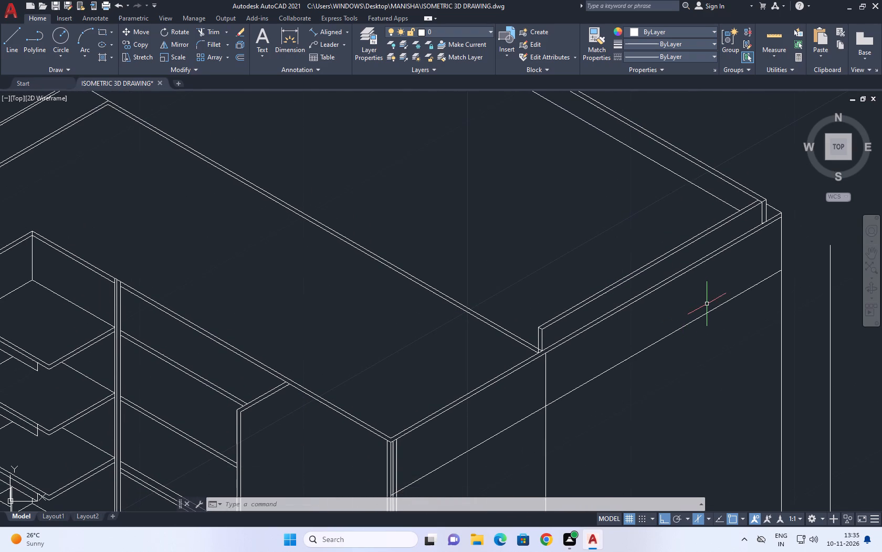
scroll(537, 313, up, 2)
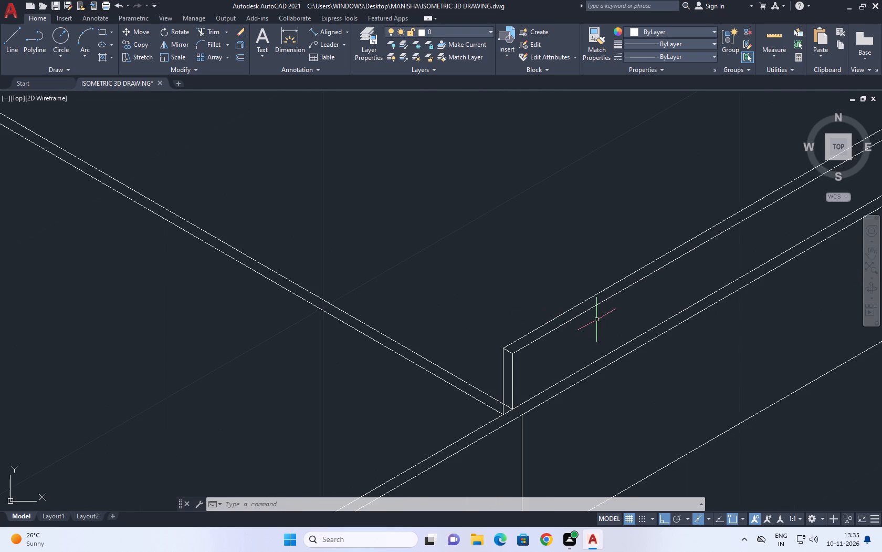
drag(596, 323, 560, 290)
click(519, 253)
middle_drag(487, 348, 475, 316)
scroll(519, 333, up, 2)
drag(516, 352, 451, 270)
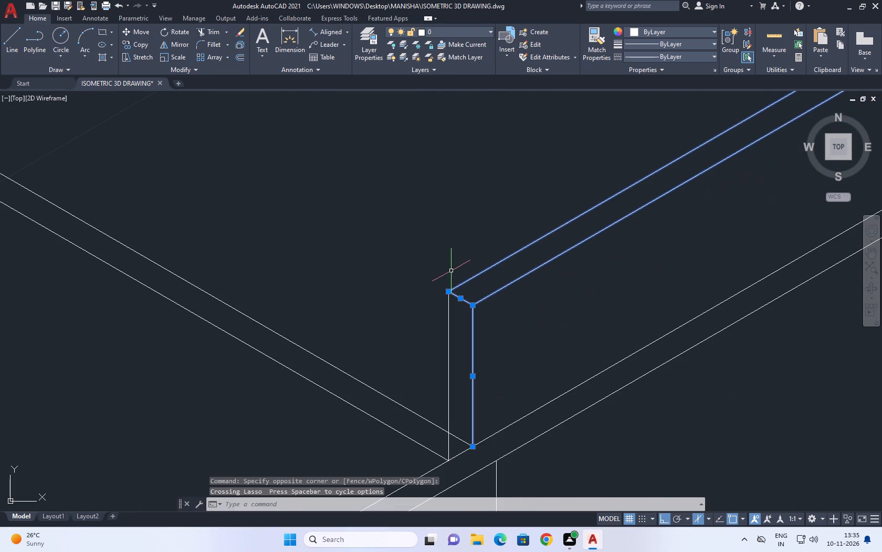
drag(485, 332, 480, 331)
click(425, 295)
middle_drag(490, 308, 482, 253)
text(M)
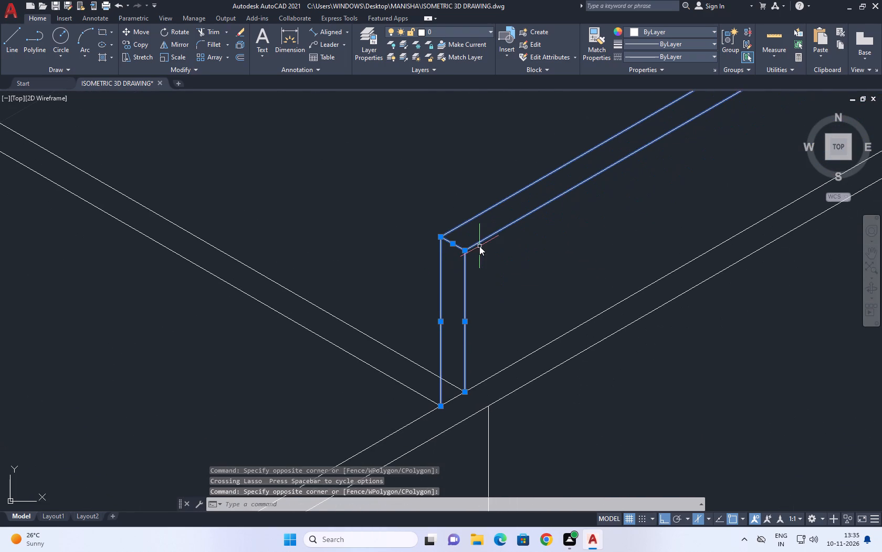
key(space)
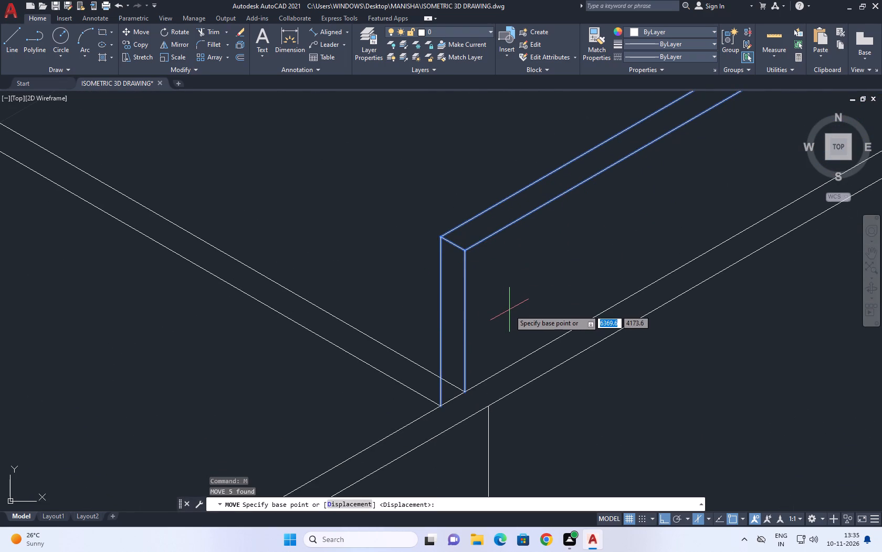
click(516, 304)
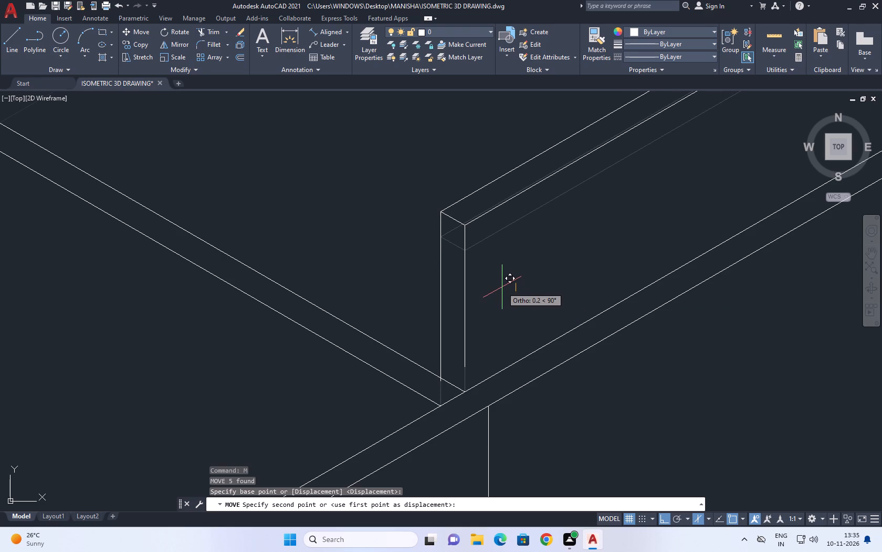
key(F5)
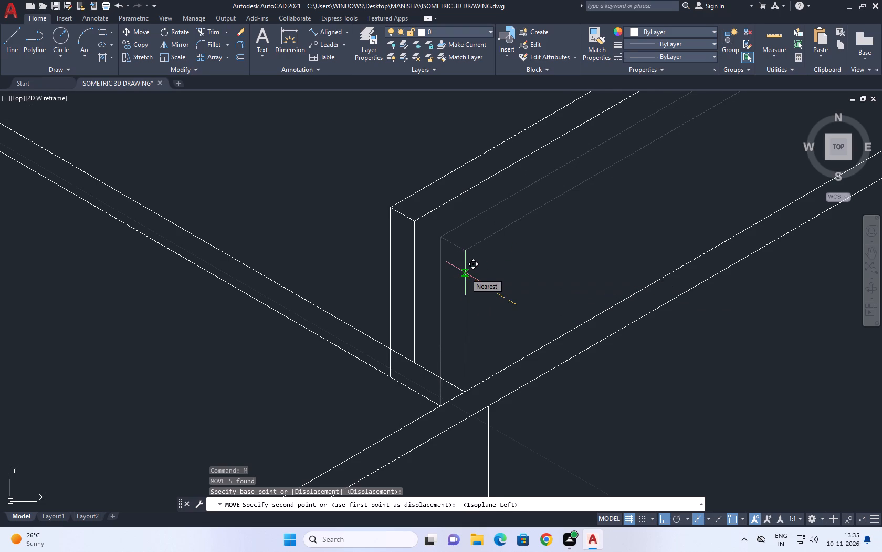
text(0.5)
key(Return)
Move the four-line end face at the rear roof corner inward to meet the end of the shifted side parapet.
scroll(408, 266, down, 5)
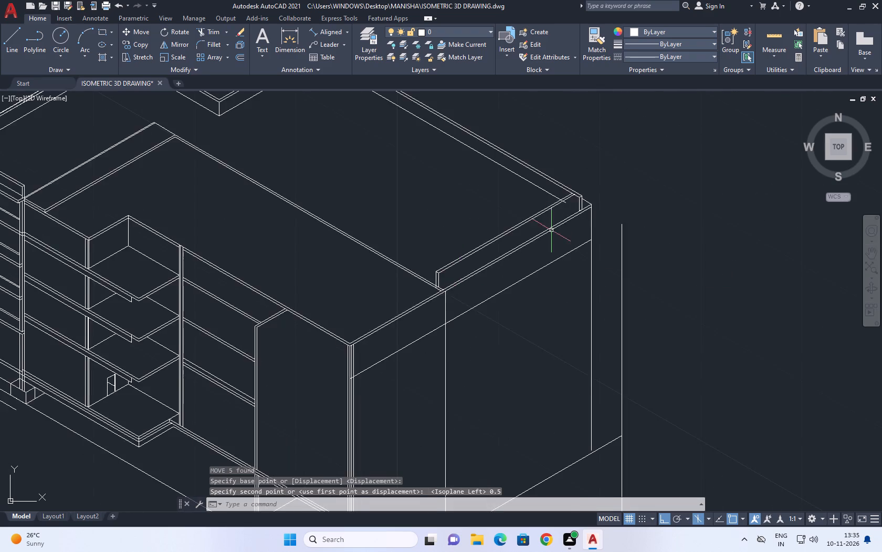
middle_drag(551, 226, 550, 269)
scroll(562, 252, up, 3)
click(584, 197)
drag(629, 329, 634, 339)
middle_drag(577, 244, 592, 302)
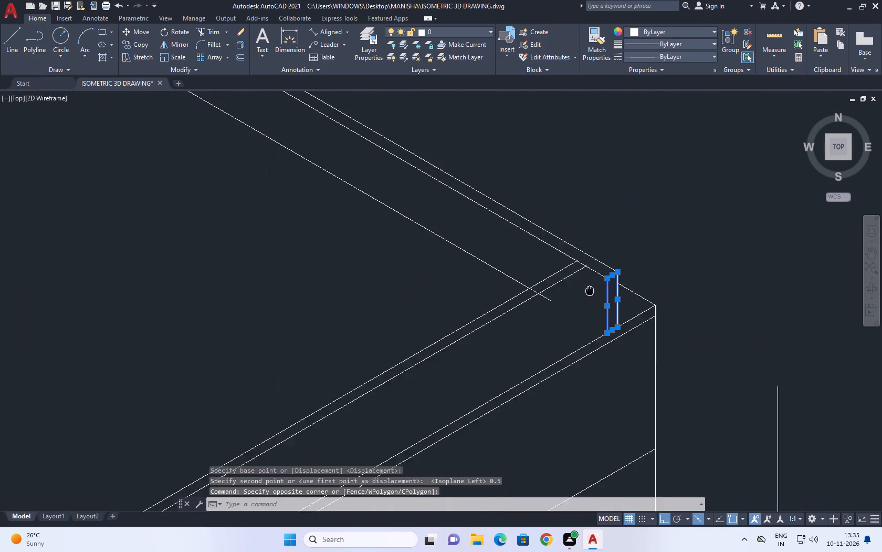
middle_drag(592, 302, 605, 337)
text(M)
key(space)
middle_drag(669, 315, 669, 337)
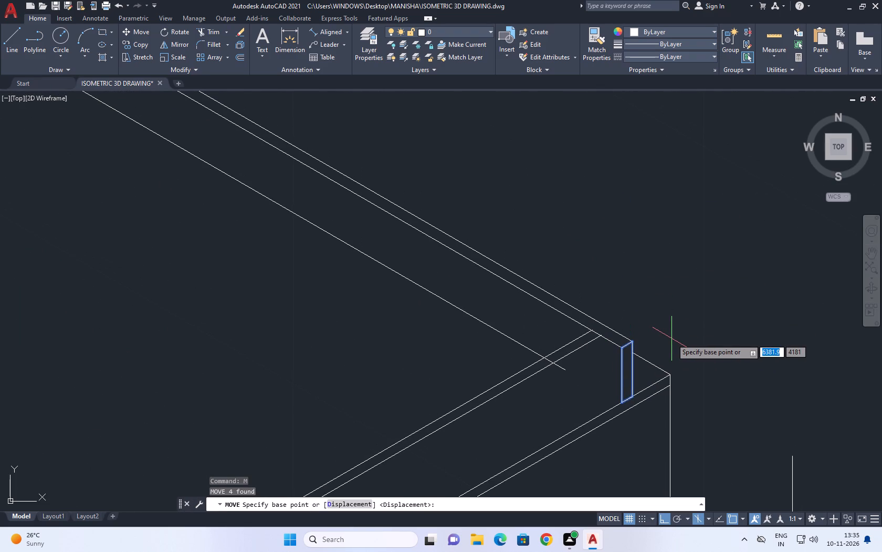
click(621, 347)
scroll(592, 328, up, 1)
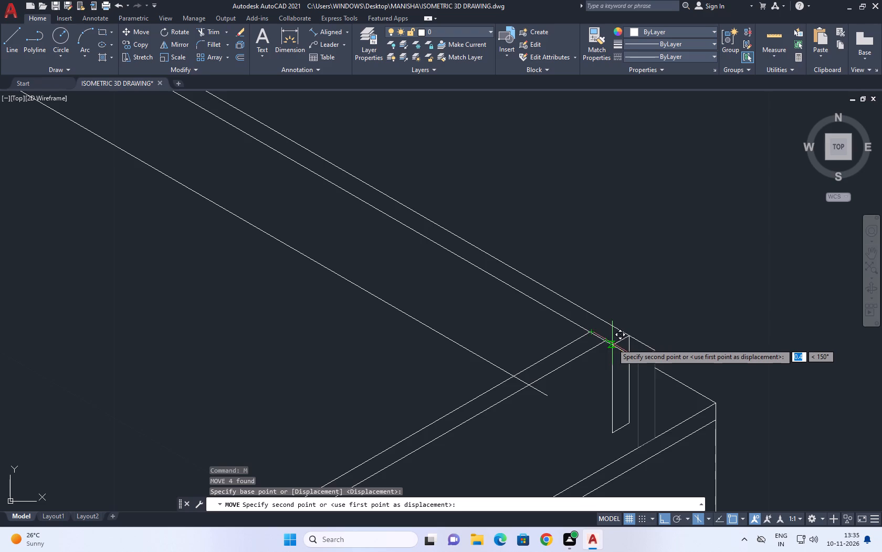
scroll(606, 341, up, 1)
drag(605, 338, 604, 332)
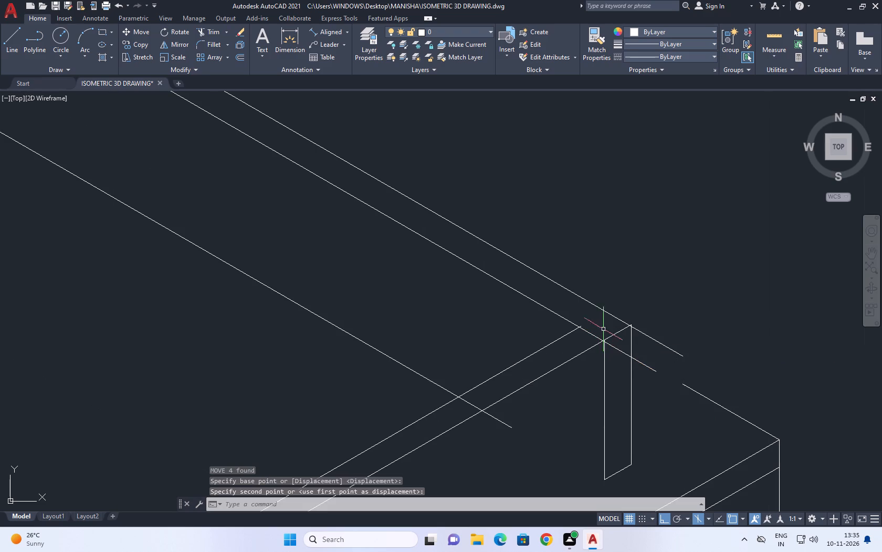
Move three lines of the rear end face onto the intersection of the side parapet's outer edge and the rear parapet's inner edge.
scroll(637, 371, up, 4)
middle_drag(632, 319, 602, 287)
drag(677, 237, 657, 237)
drag(607, 227, 600, 224)
drag(587, 181, 579, 195)
click(571, 210)
middle_drag(568, 228, 564, 164)
click(442, 388)
click(504, 337)
drag(501, 319, 488, 323)
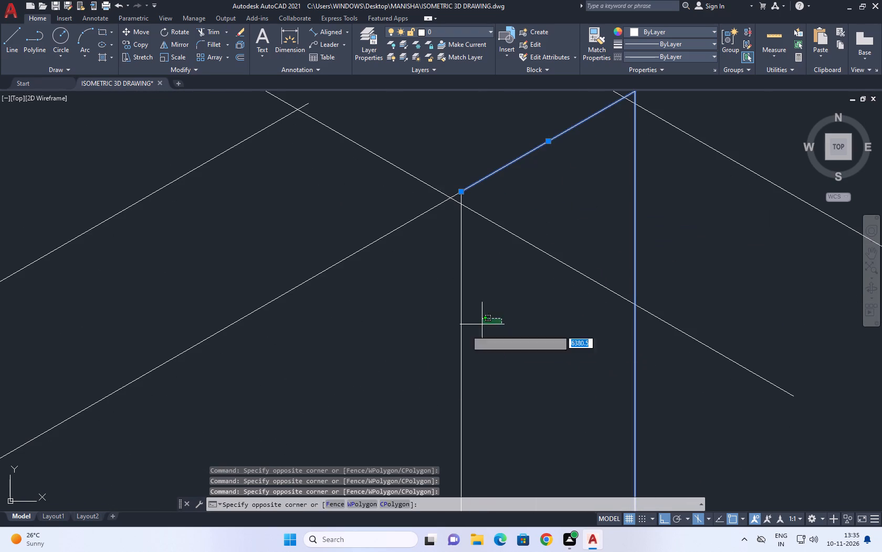
click(419, 343)
middle_drag(469, 321, 498, 397)
text(M)
key(space)
scroll(469, 257, up, 2)
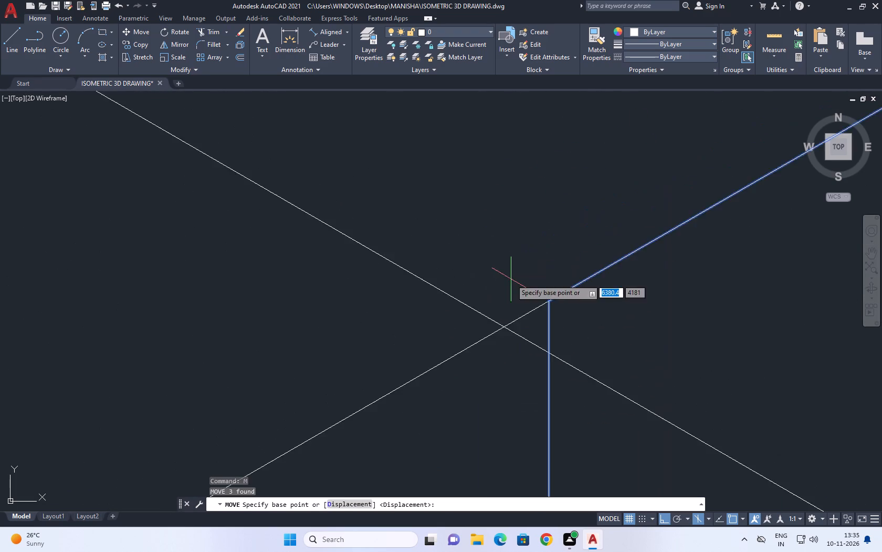
scroll(511, 279, up, 3)
click(572, 306)
scroll(568, 323, down, 2)
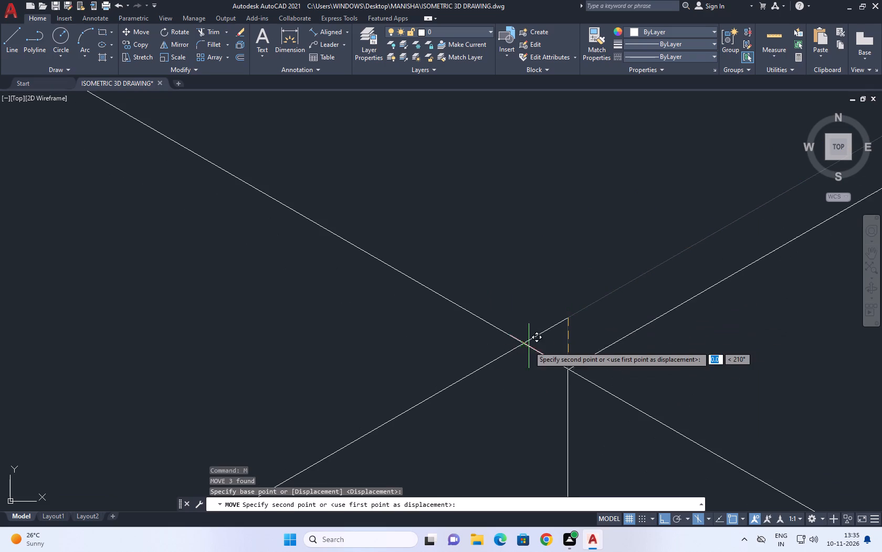
click(523, 344)
Trim the overshooting end of the side parapet's inner top edge where it meets the rear parapet's inner top edge.
scroll(554, 339, down, 6)
middle_drag(615, 335, 592, 275)
key(t)
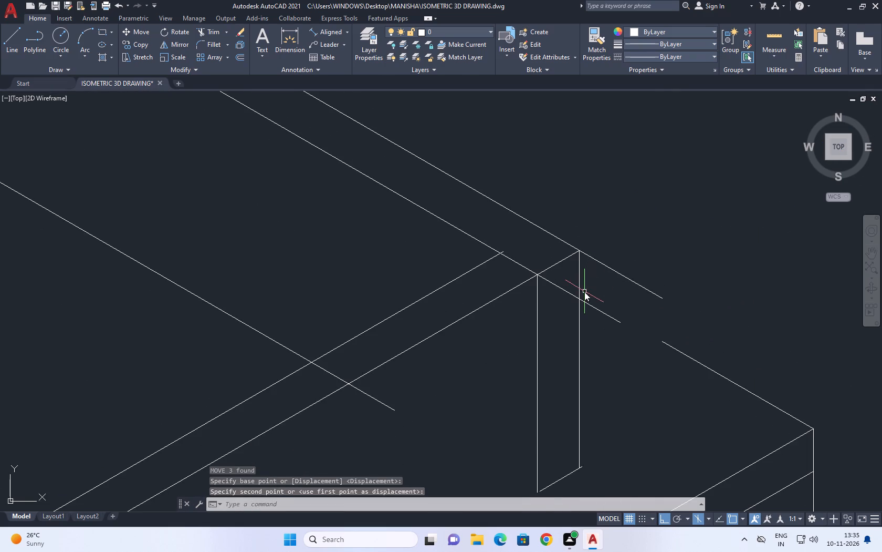
key(r)
key(space)
scroll(521, 263, up, 3)
click(464, 233)
click(454, 222)
click(481, 226)
scroll(488, 223, up, 1)
scroll(488, 223, down, 2)
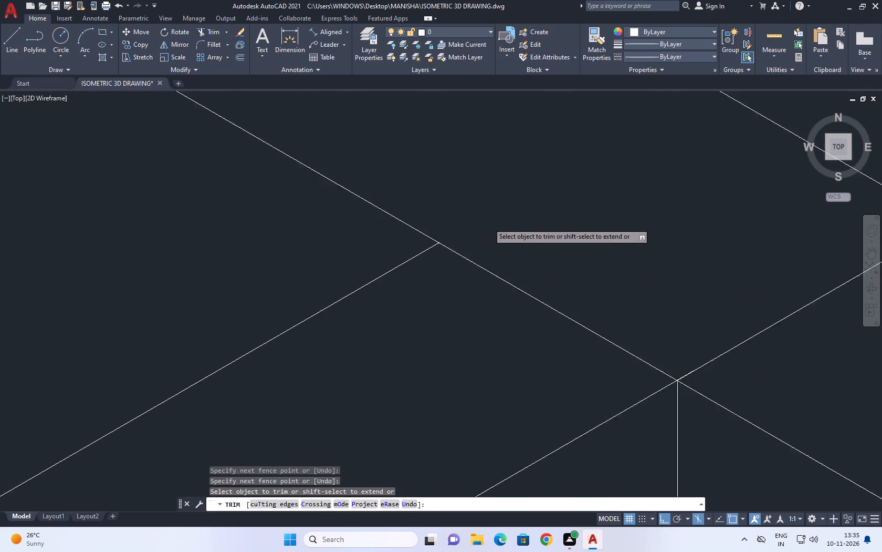
scroll(488, 223, down, 4)
click(685, 246)
click(643, 271)
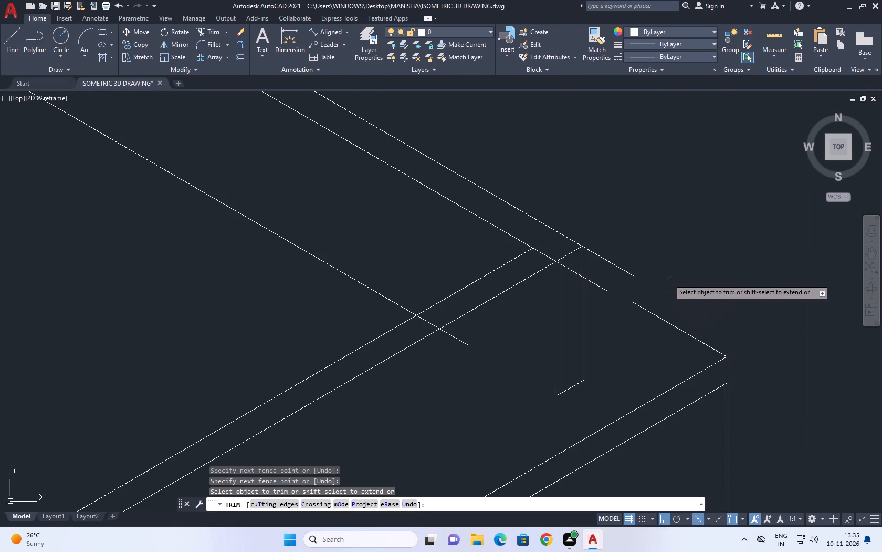
scroll(655, 274, down, 2)
middle_drag(688, 272, 682, 285)
scroll(682, 285, down, 3)
middle_drag(710, 304, 706, 312)
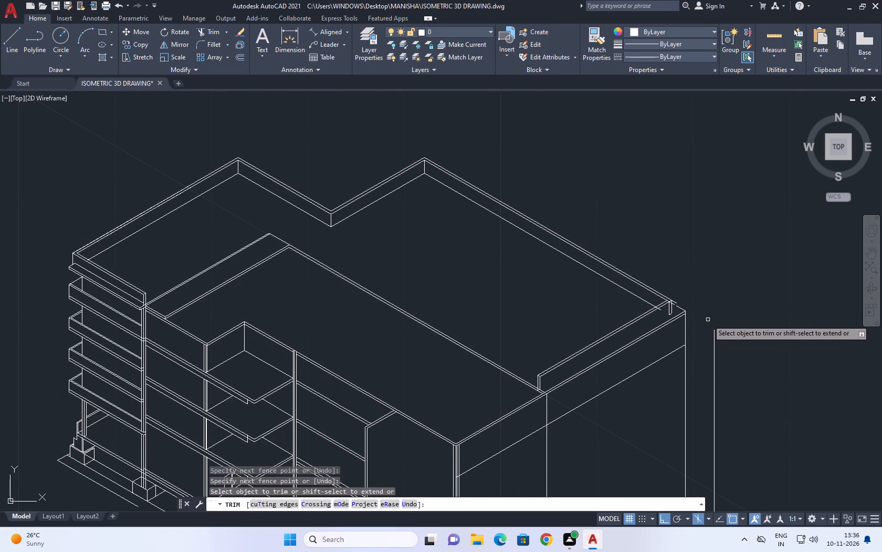
key(Escape)
Shorten the rear parapet's inner and outer top edges so they end on the top corners of the side parapet's rear end face.
scroll(698, 318, down, 4)
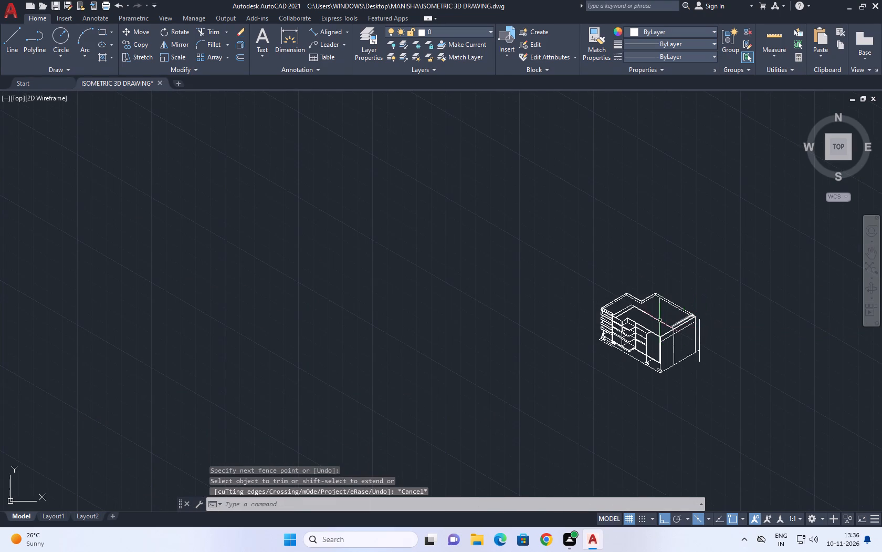
scroll(653, 319, down, 1)
middle_drag(720, 298, 657, 280)
scroll(595, 322, up, 3)
middle_drag(671, 241, 616, 252)
scroll(671, 241, up, 1)
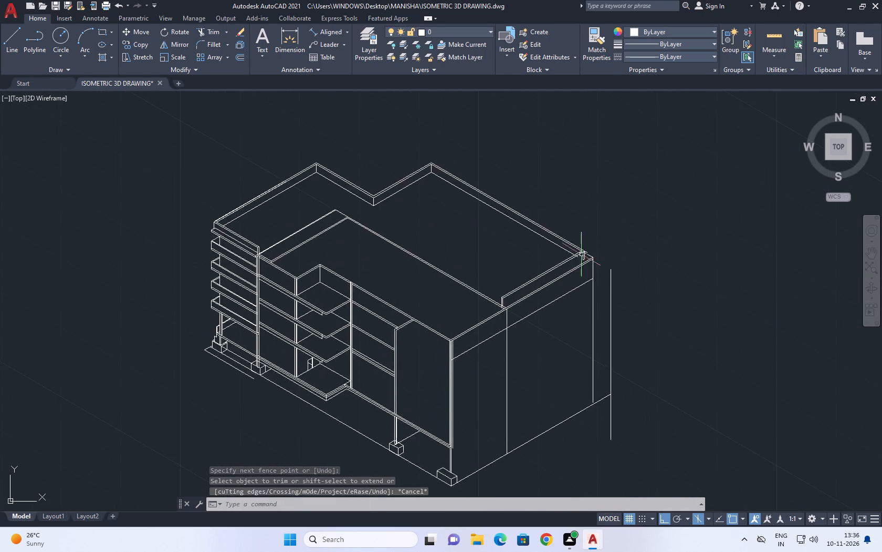
scroll(577, 256, up, 5)
click(623, 240)
click(614, 259)
click(614, 264)
click(613, 270)
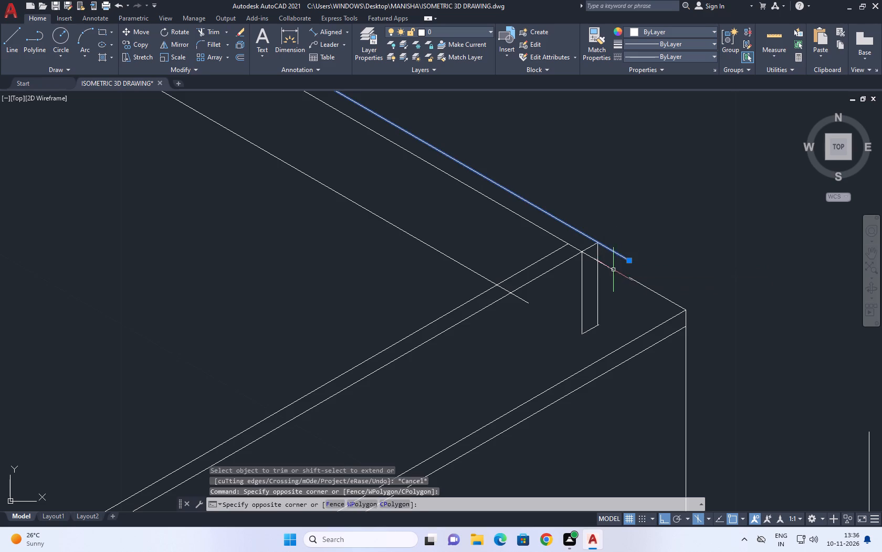
click(619, 270)
click(613, 271)
click(615, 270)
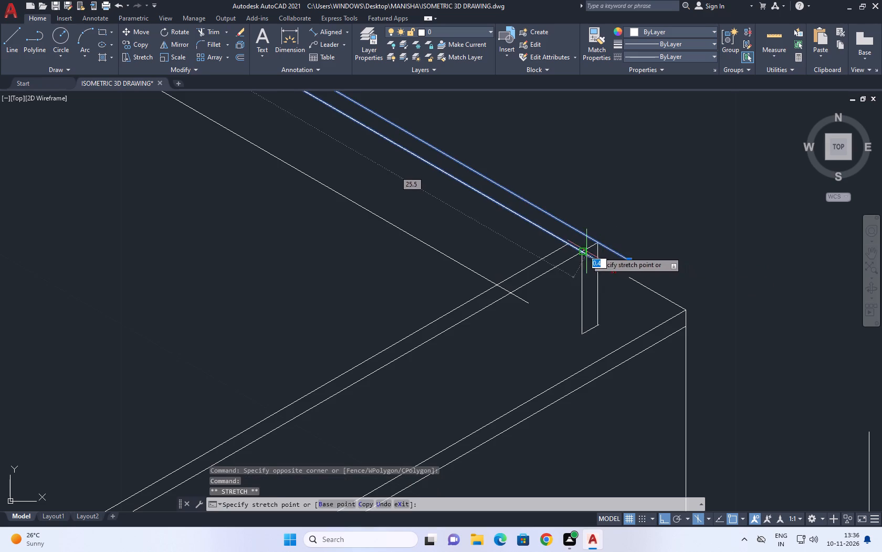
click(583, 251)
click(631, 261)
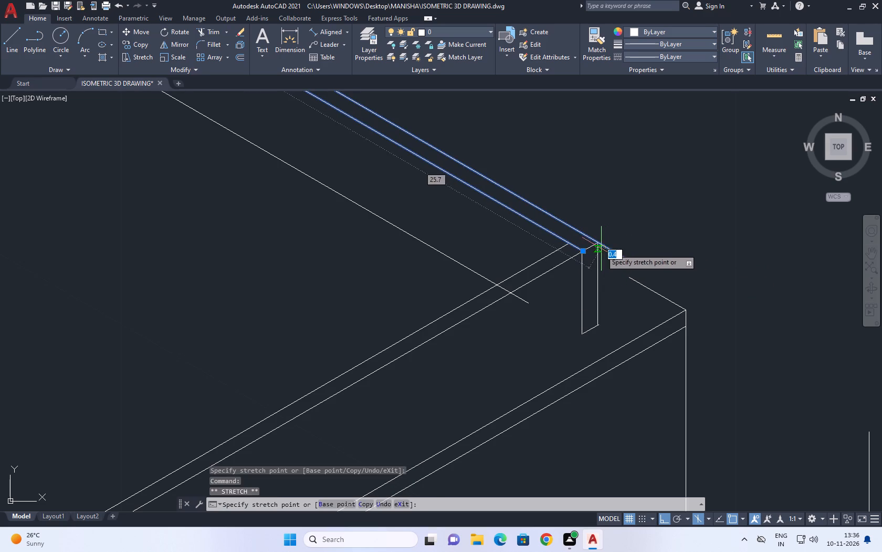
click(597, 245)
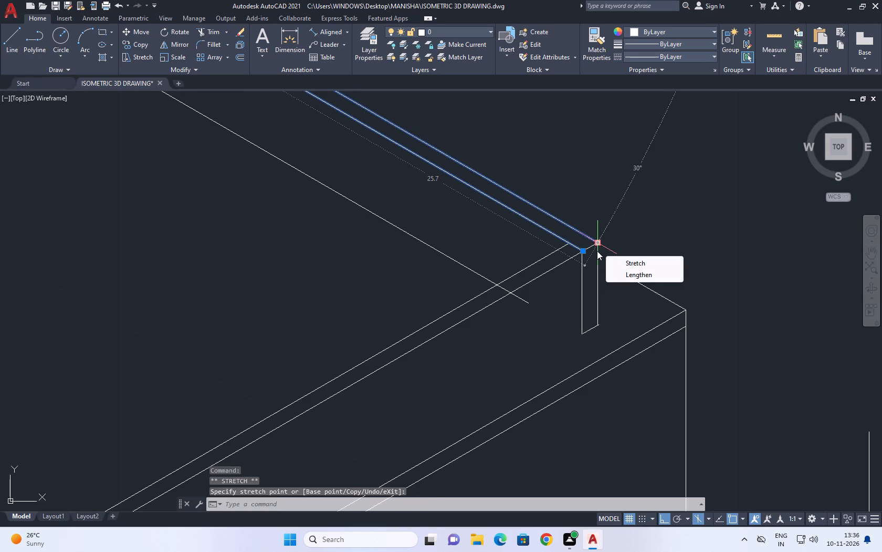
scroll(548, 274, down, 1)
right_click(590, 202)
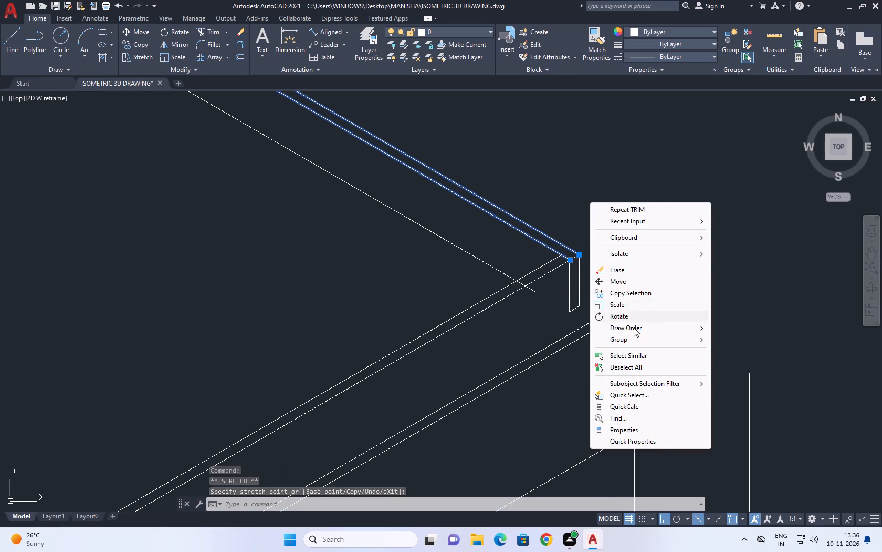
click(627, 364)
Shorten the rear parapet's inner base line so it ends on the side parapet's inner top edge.
scroll(526, 289, up, 1)
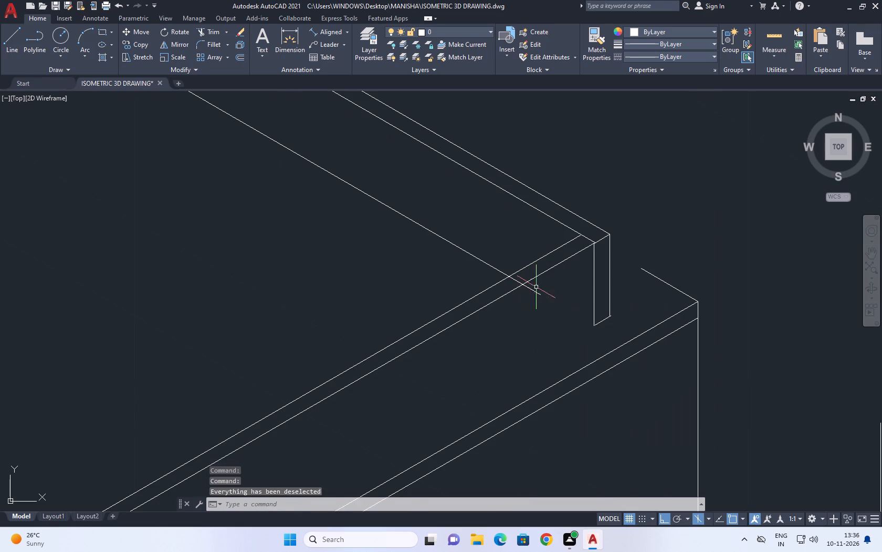
click(537, 287)
click(530, 298)
drag(542, 296, 542, 291)
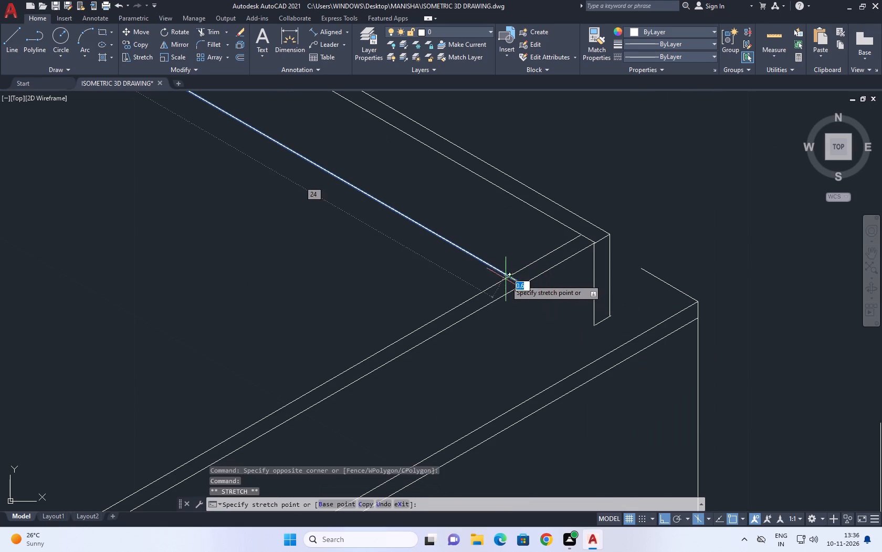
click(510, 277)
right_click(514, 226)
click(560, 406)
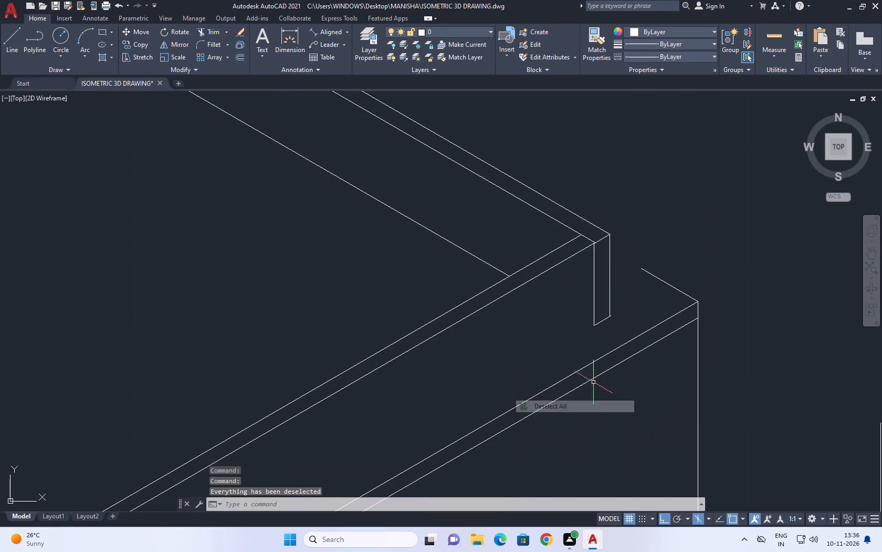
Move the rear end face's short bottom line onto the lower endpoint of its inner vertical line.
scroll(587, 374, down, 2)
scroll(598, 348, up, 4)
scroll(541, 367, up, 3)
click(563, 404)
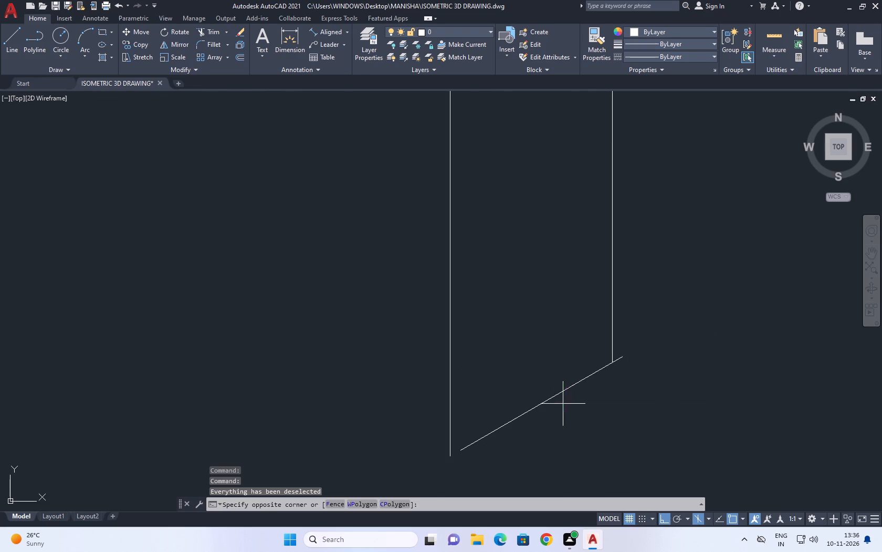
click(534, 366)
middle_drag(567, 363, 543, 366)
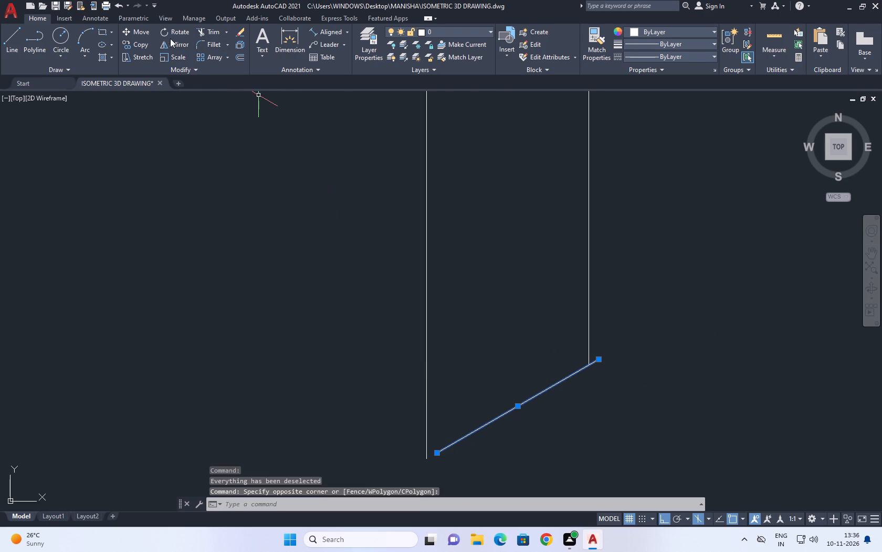
click(142, 34)
middle_drag(365, 297, 397, 237)
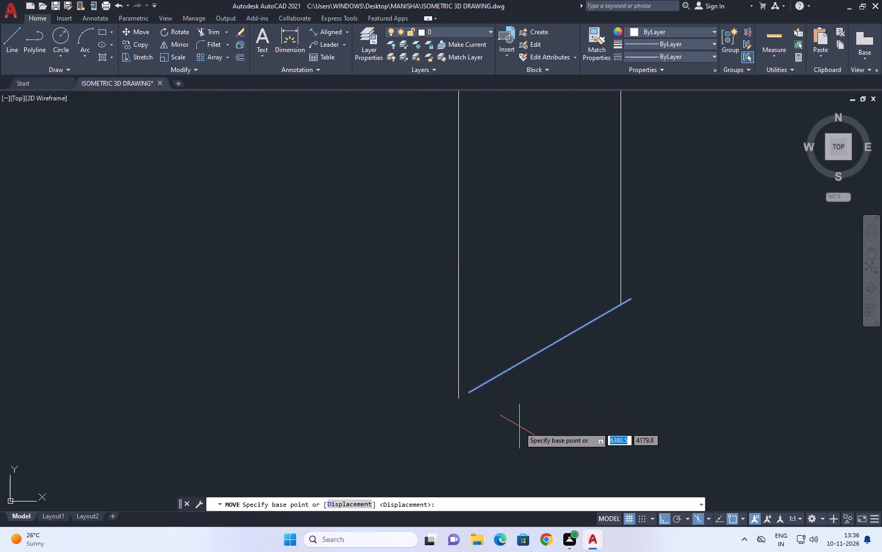
click(469, 394)
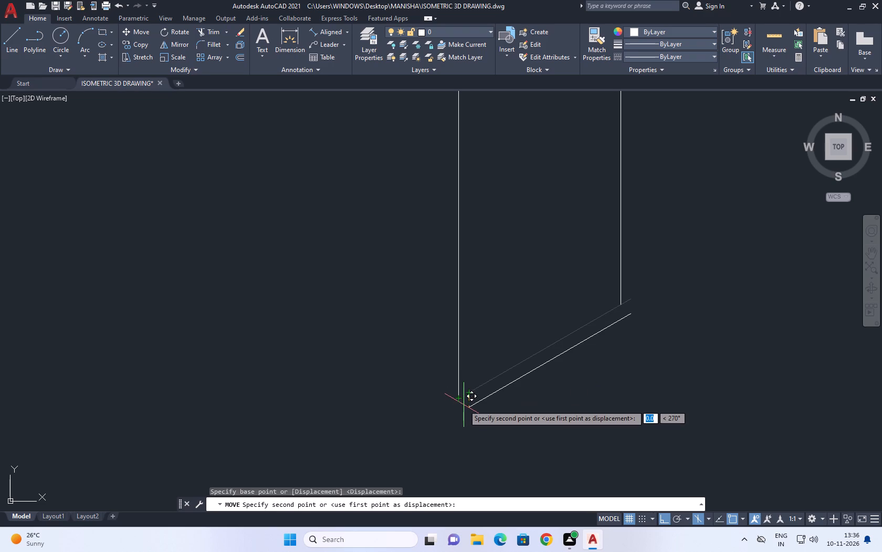
click(455, 399)
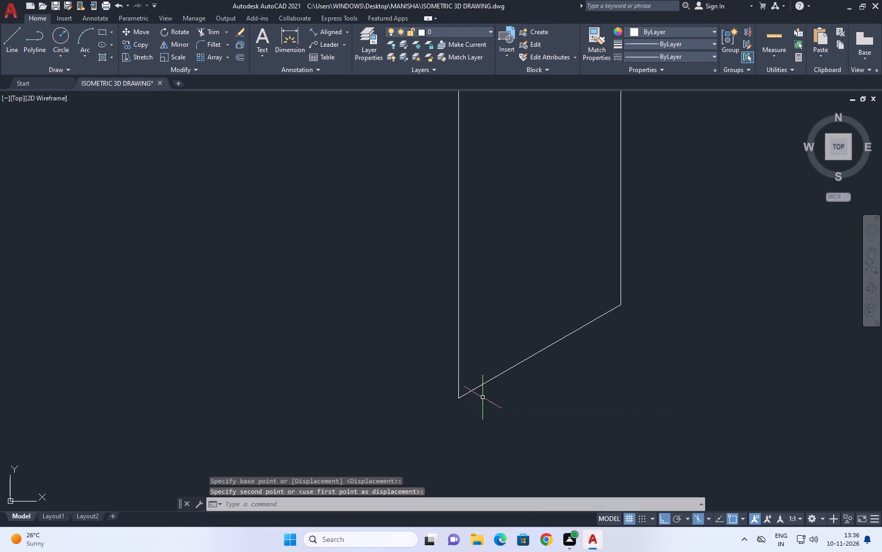
Extend the short rear roof edge line from the roof slab corner to the end face's outer vertical line.
scroll(489, 389, down, 2)
middle_drag(555, 378, 549, 389)
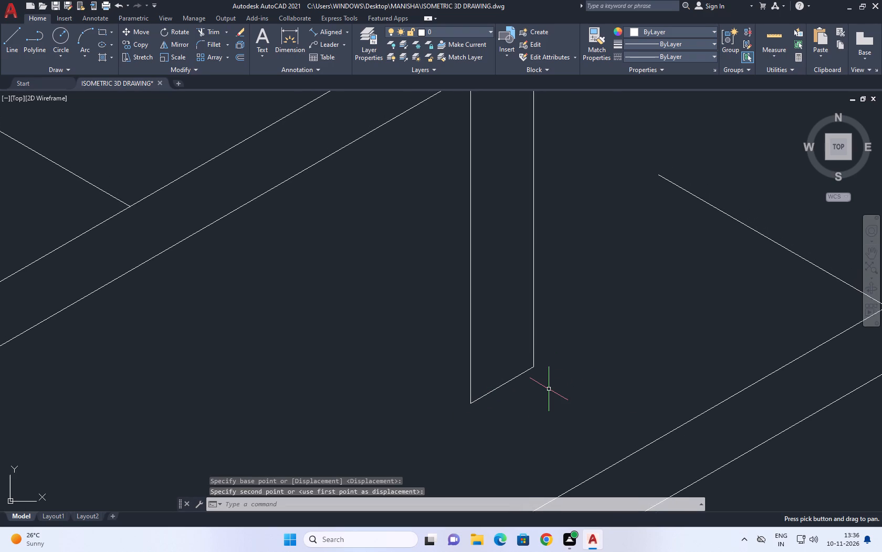
scroll(561, 394, down, 1)
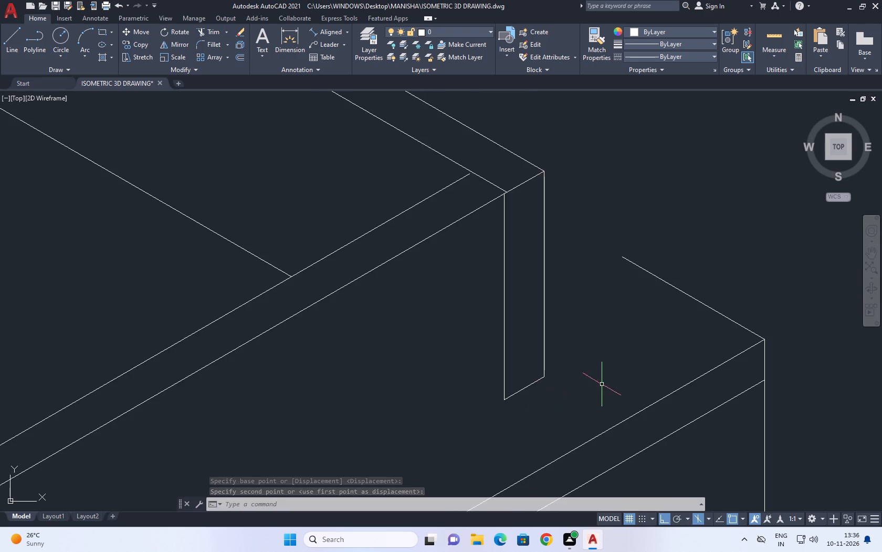
middle_drag(604, 383, 480, 379)
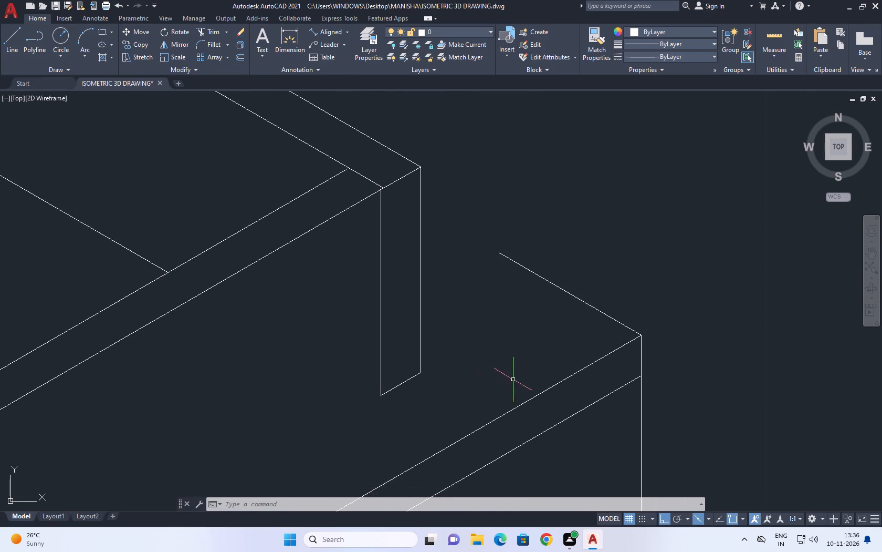
middle_drag(558, 335, 498, 335)
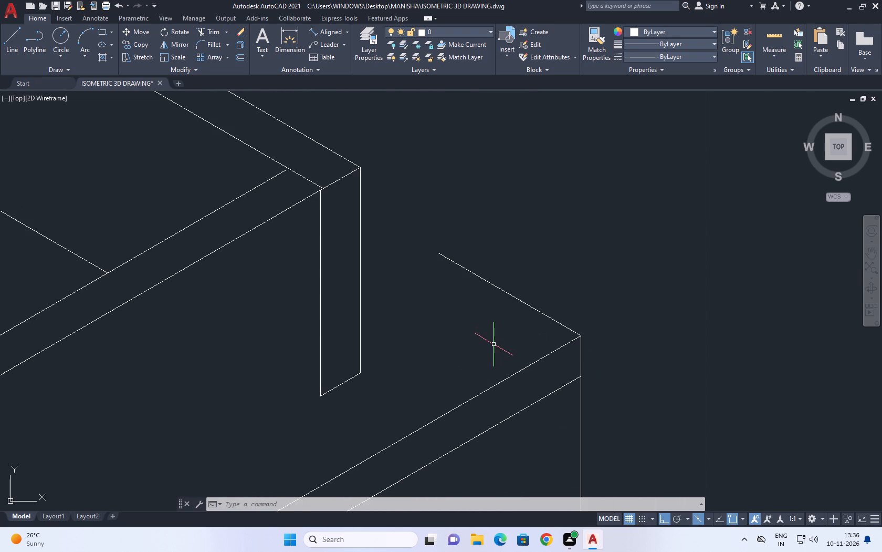
scroll(490, 354, down, 1)
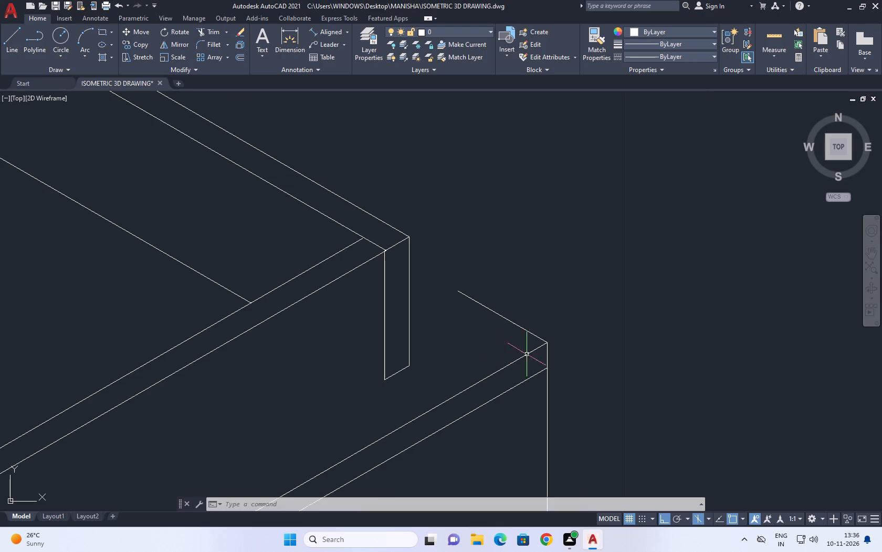
key(e)
key(x)
key(space)
click(505, 290)
click(455, 332)
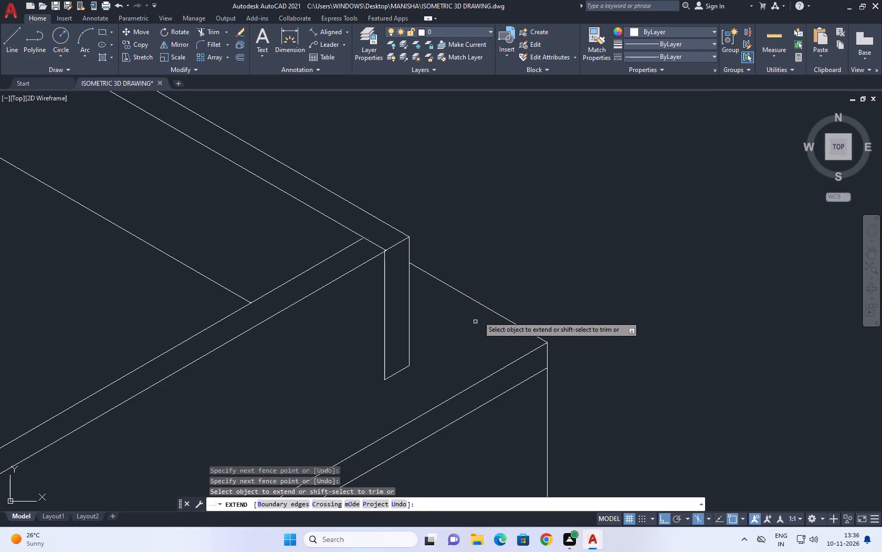
scroll(482, 292, down, 3)
key(Escape)
scroll(573, 82, down, 3)
middle_drag(525, 233, 506, 243)
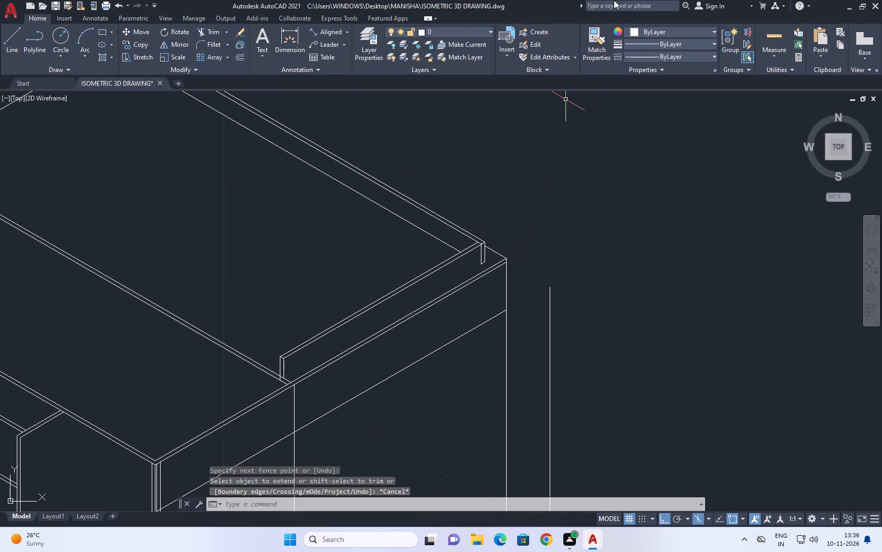
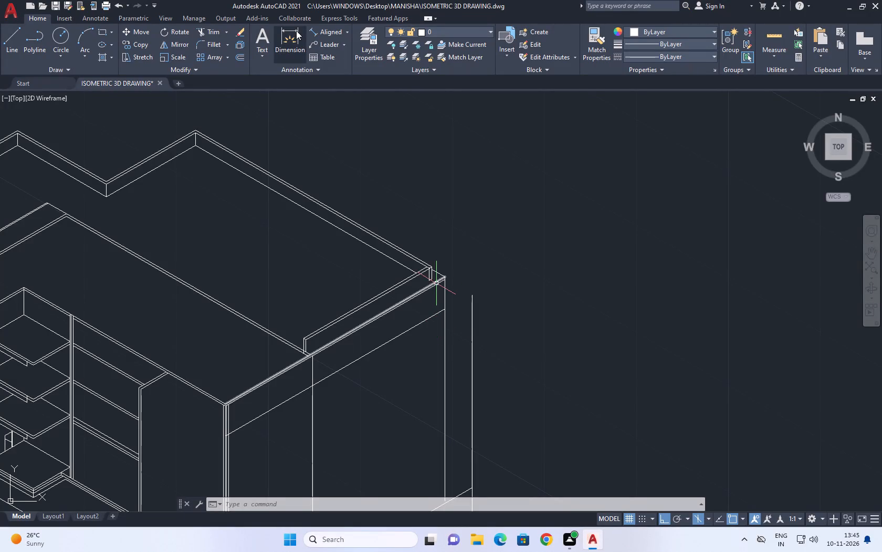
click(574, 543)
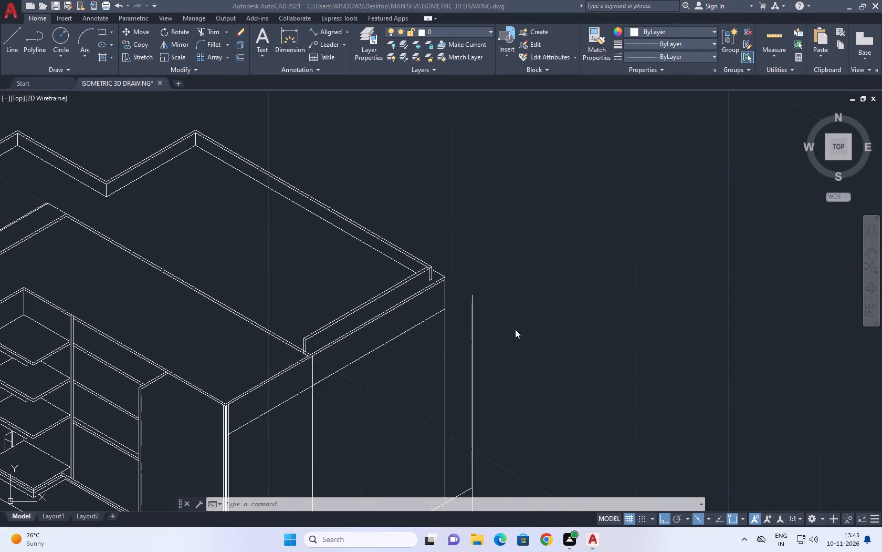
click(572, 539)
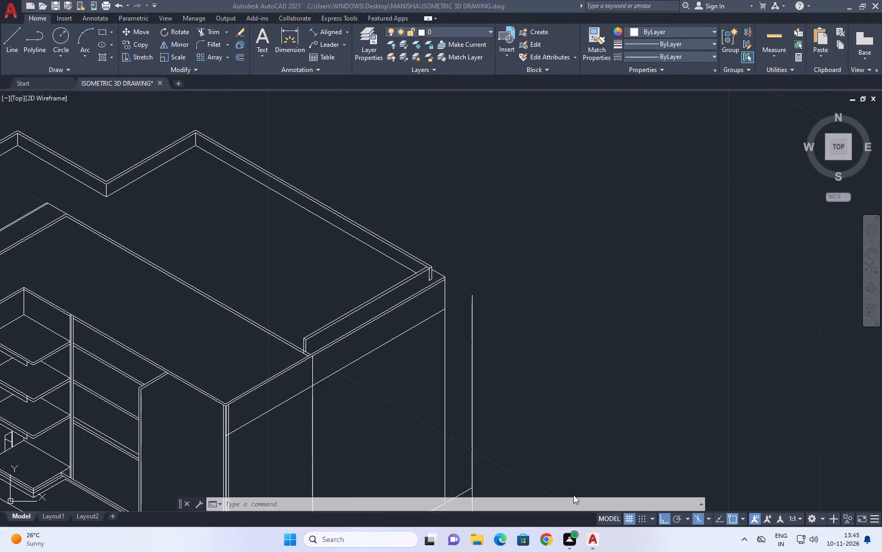
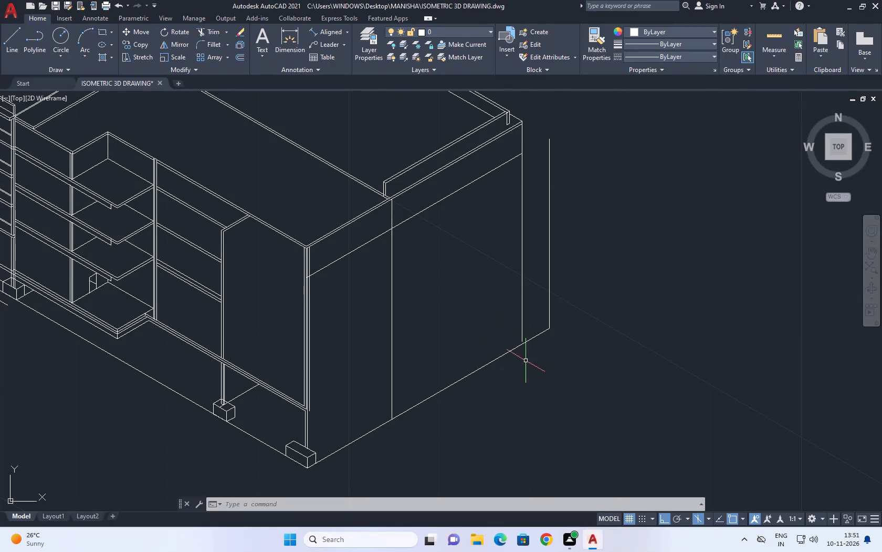
Extend the side wall's far corner vertical line down to the slanted ground line.
text(EX)
key(space)
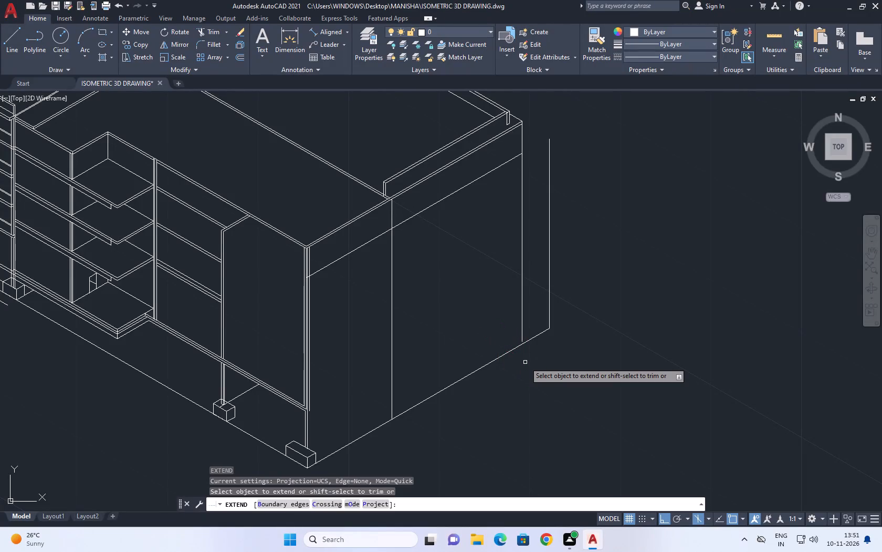
drag(475, 334, 484, 337)
click(530, 310)
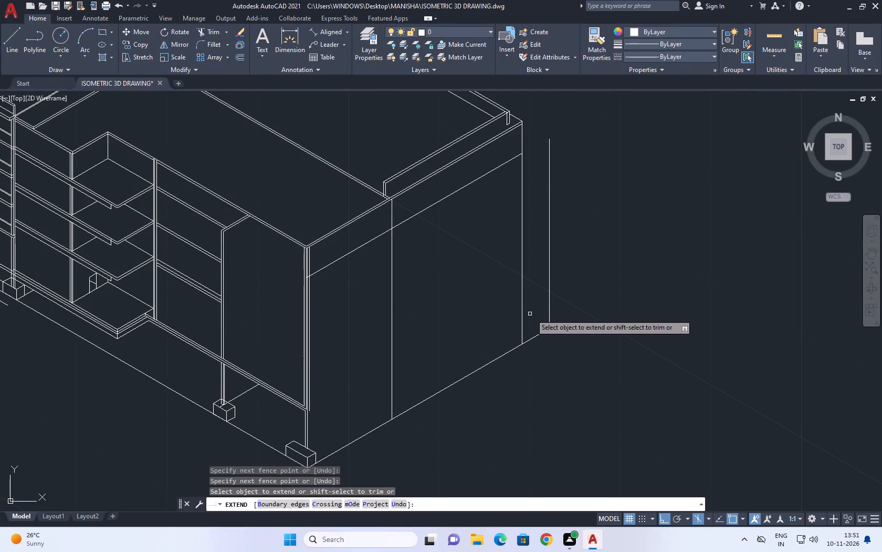
right_click(582, 272)
click(605, 284)
Fillet the slanted line below the side wall's roof edge with the outer vertical line so they meet in a corner.
middle_drag(606, 190, 585, 254)
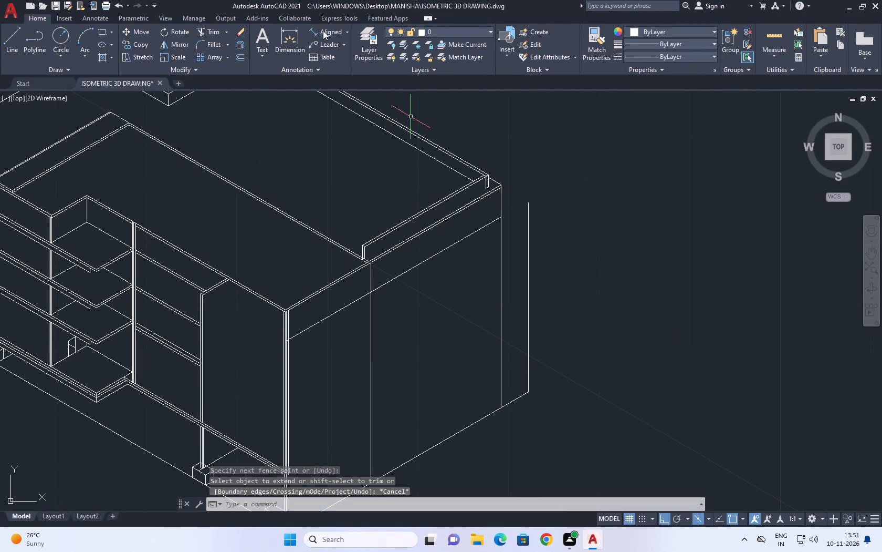
click(211, 46)
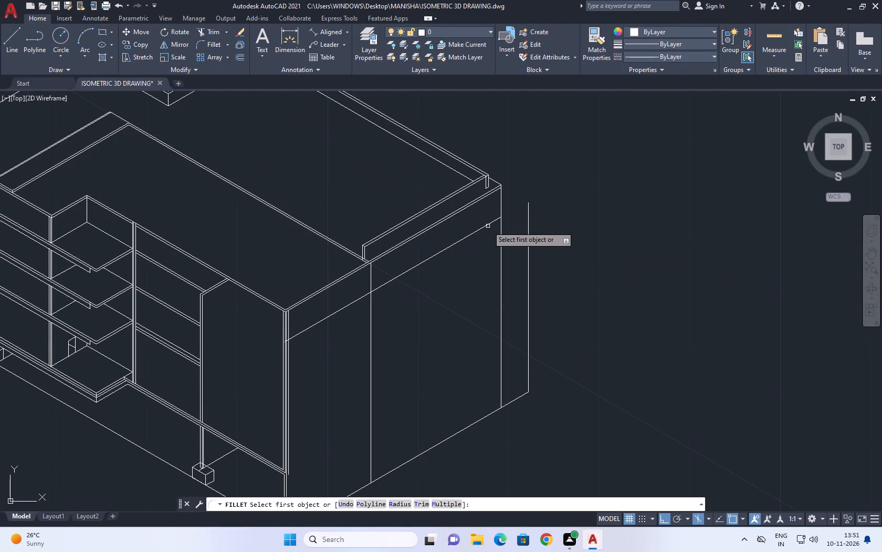
click(488, 227)
click(529, 226)
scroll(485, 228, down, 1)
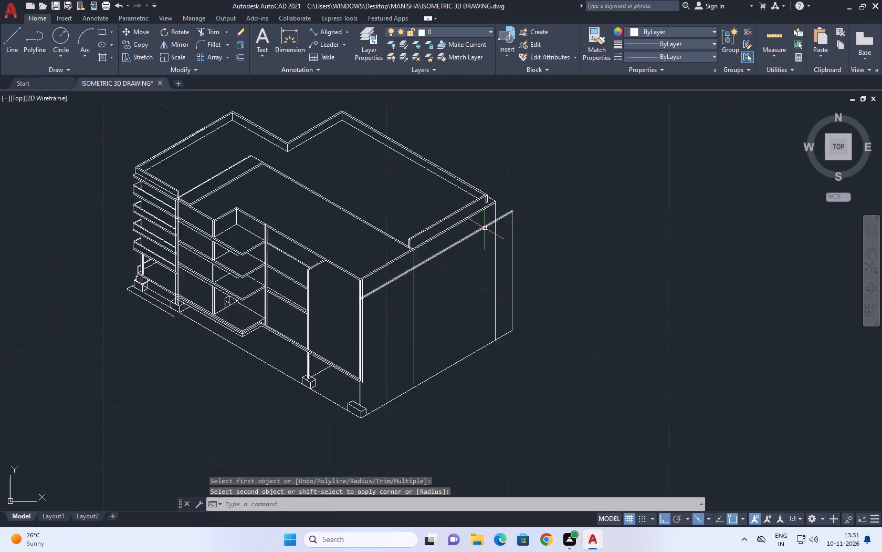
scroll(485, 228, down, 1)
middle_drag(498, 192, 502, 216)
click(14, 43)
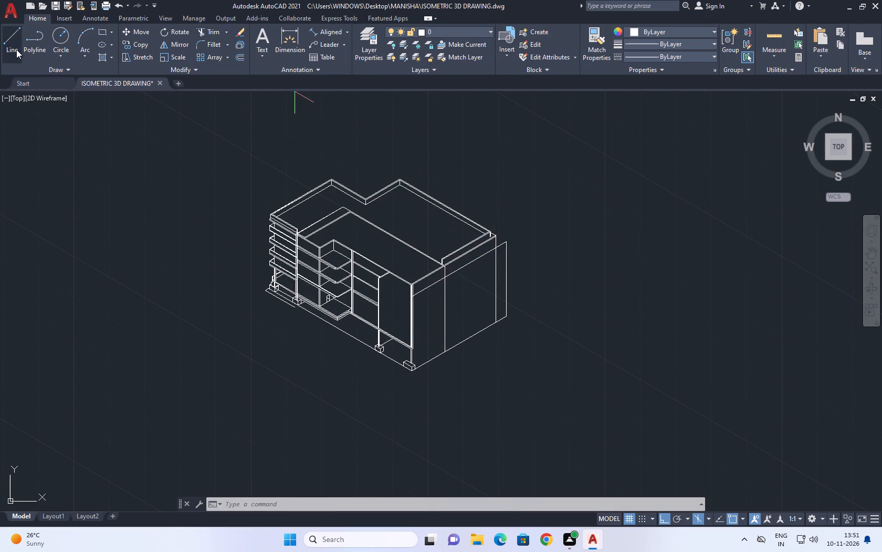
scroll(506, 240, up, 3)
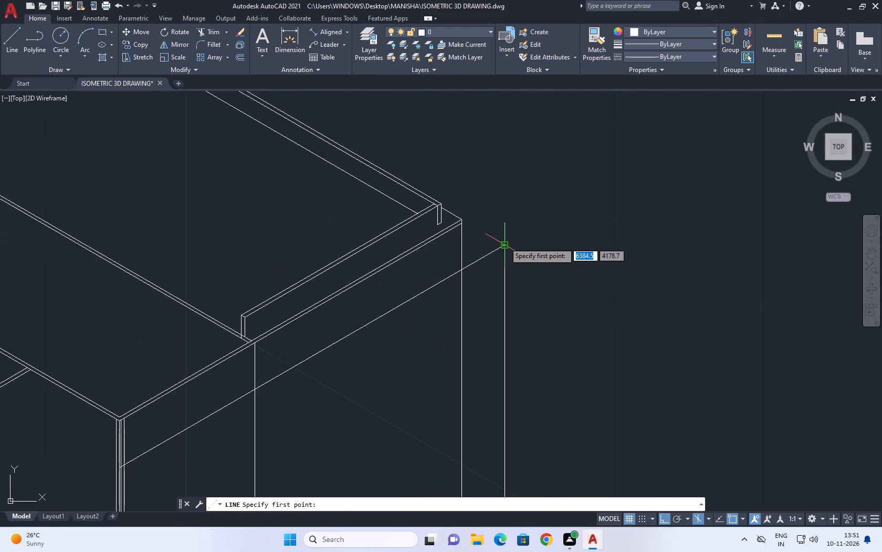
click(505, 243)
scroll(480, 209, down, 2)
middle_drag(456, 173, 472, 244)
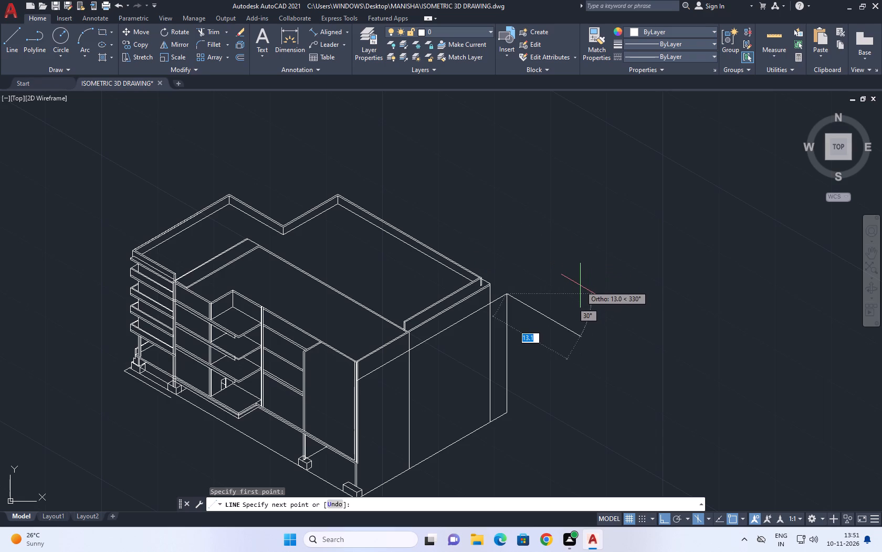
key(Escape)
Move the outer vertical line 3 units outward along the 30° isometric axis, using the top isoplane.
middle_drag(492, 369, 490, 369)
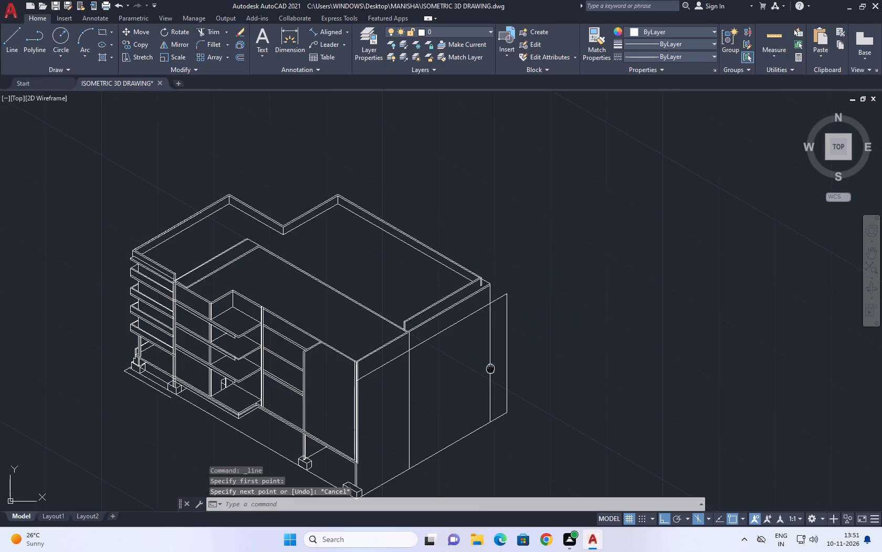
middle_drag(490, 369, 462, 287)
scroll(466, 289, up, 3)
click(545, 227)
drag(485, 254, 486, 262)
scroll(545, 257, down, 2)
middle_drag(590, 227, 487, 326)
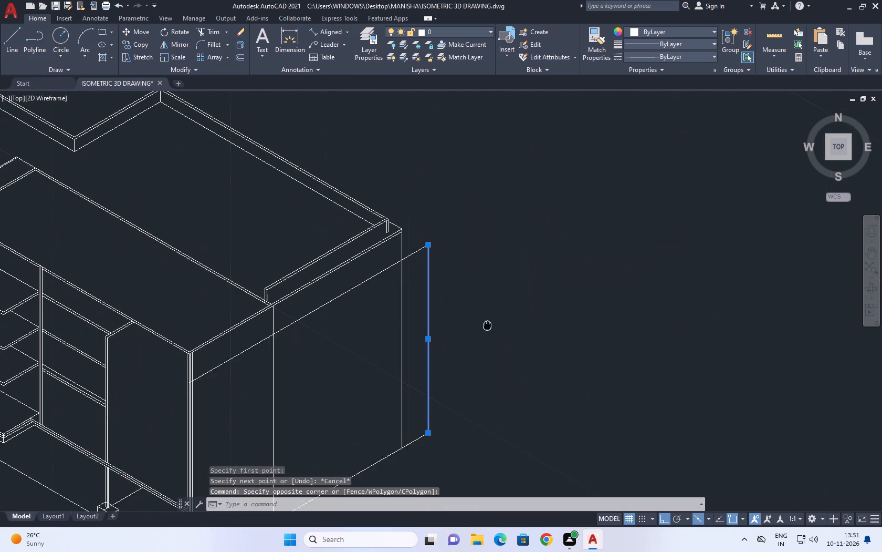
middle_drag(487, 326, 484, 332)
click(141, 30)
click(412, 311)
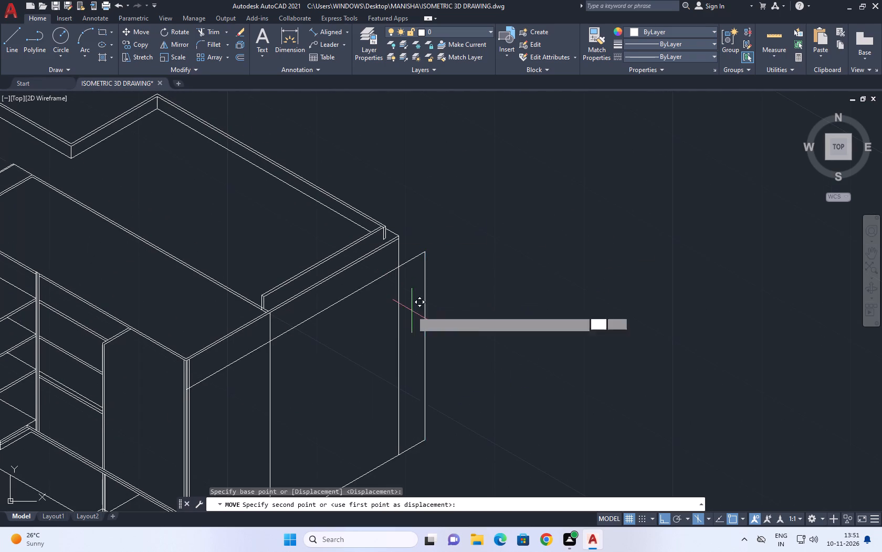
key(F5)
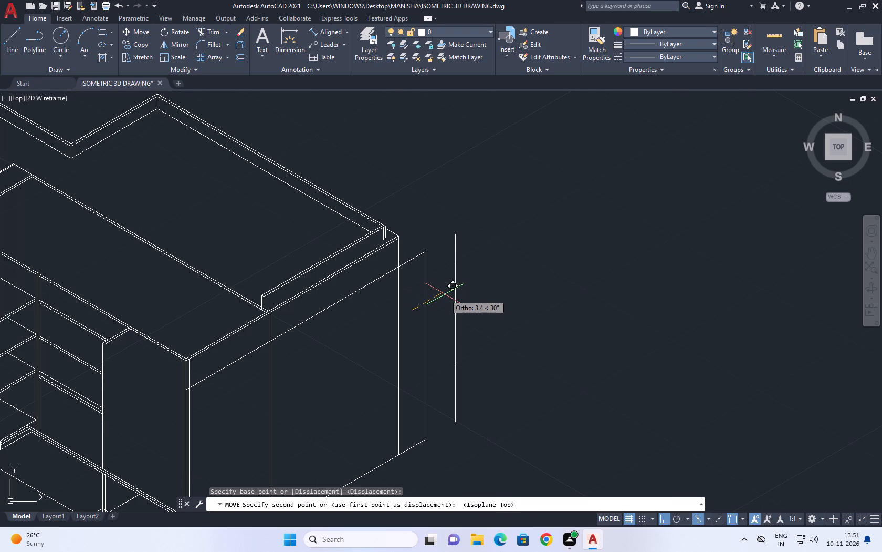
key(3)
key(Return)
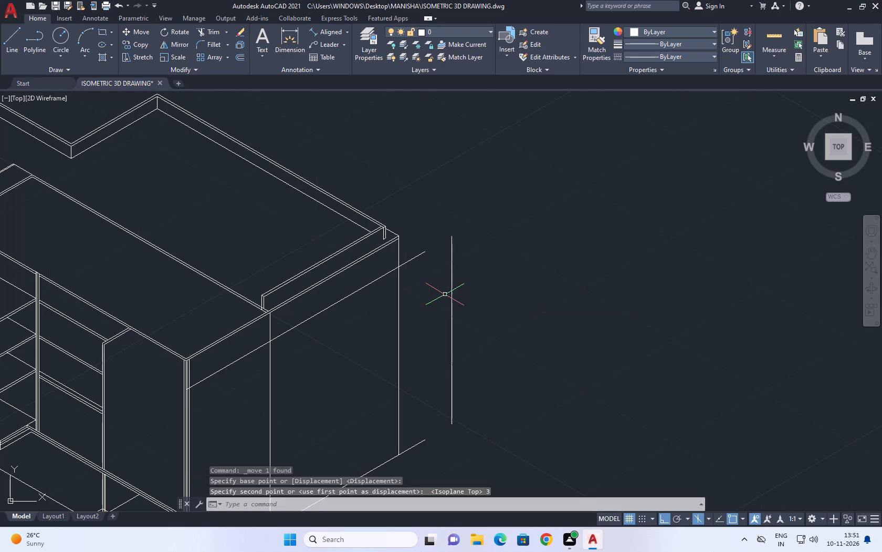
Extend the slanted line below the roof edge and the slanted ground line out to the moved vertical line.
scroll(457, 268, down, 1)
middle_drag(537, 246, 500, 234)
scroll(395, 278, up, 2)
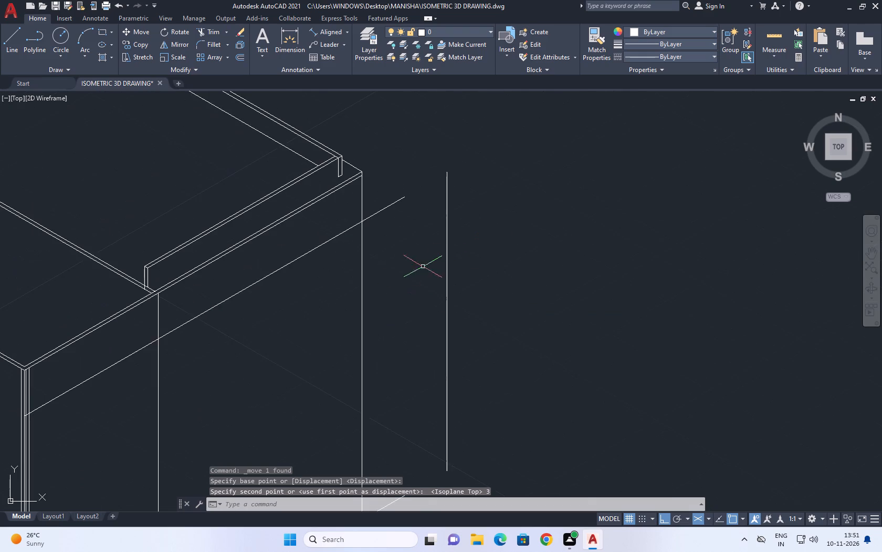
middle_drag(452, 252, 446, 229)
scroll(437, 230, down, 2)
middle_drag(542, 247, 508, 249)
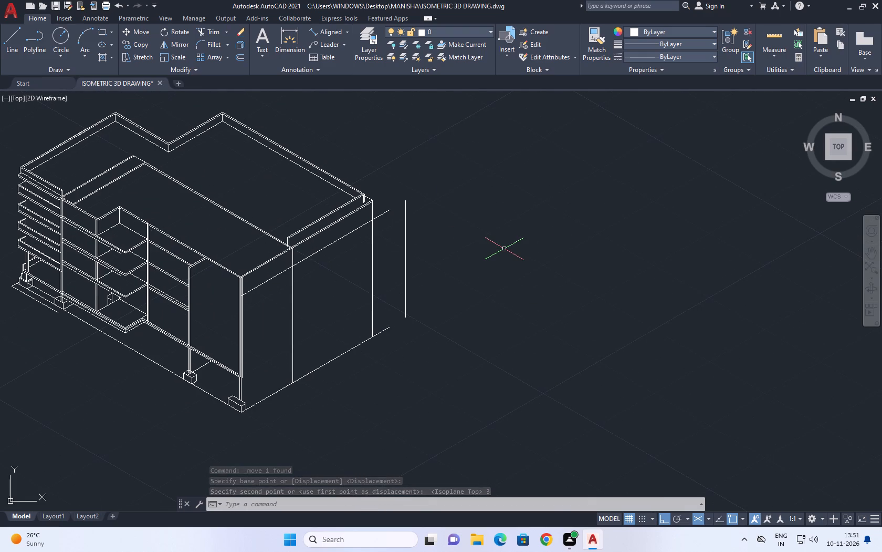
text(EX)
key(space)
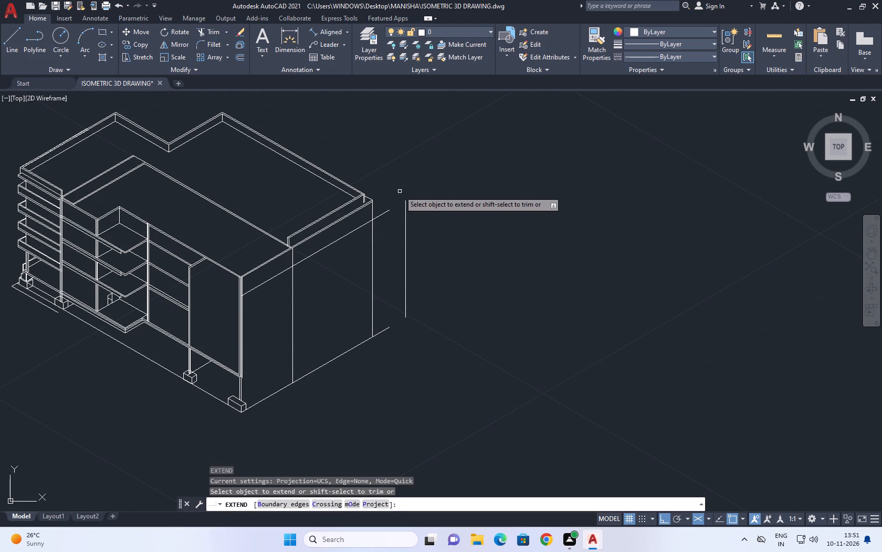
click(385, 188)
click(386, 340)
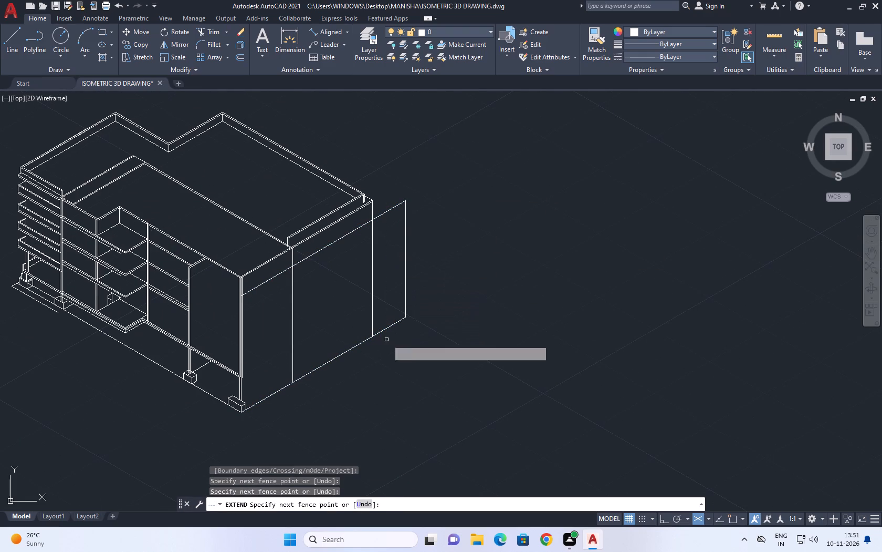
right_click(449, 249)
click(486, 262)
Draw a line at 150° from the outer vertical line's top corner, running back past the roof's rear corner.
middle_drag(427, 162, 419, 191)
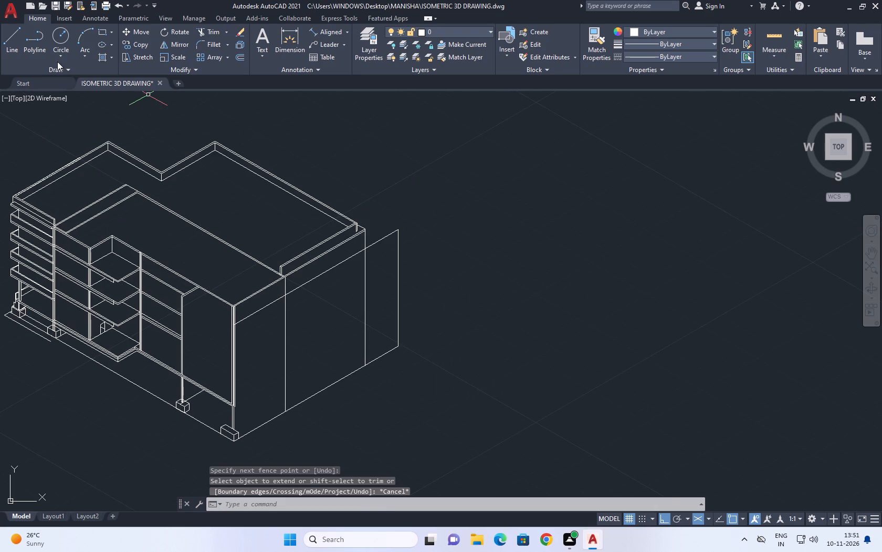
drag(11, 40, 15, 45)
scroll(391, 230, up, 1)
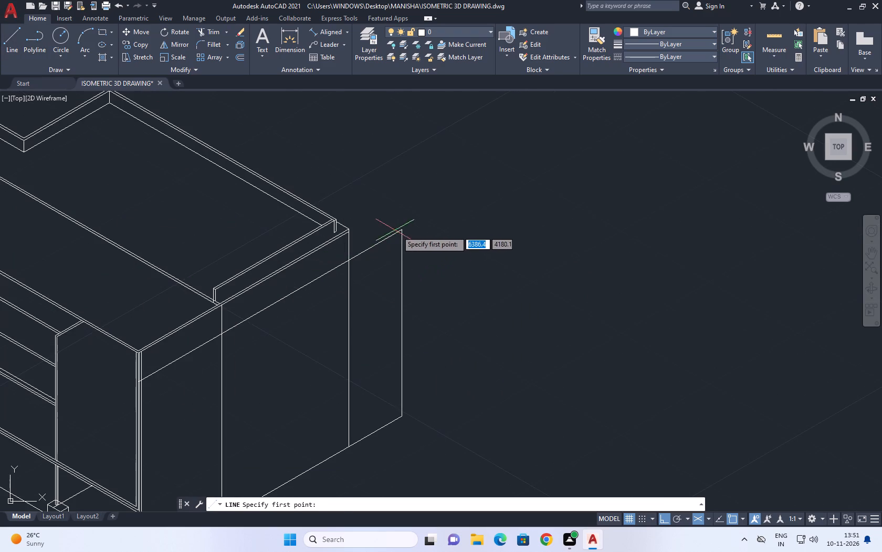
click(403, 232)
scroll(334, 190, down, 2)
middle_drag(312, 159, 362, 246)
scroll(345, 231, up, 1)
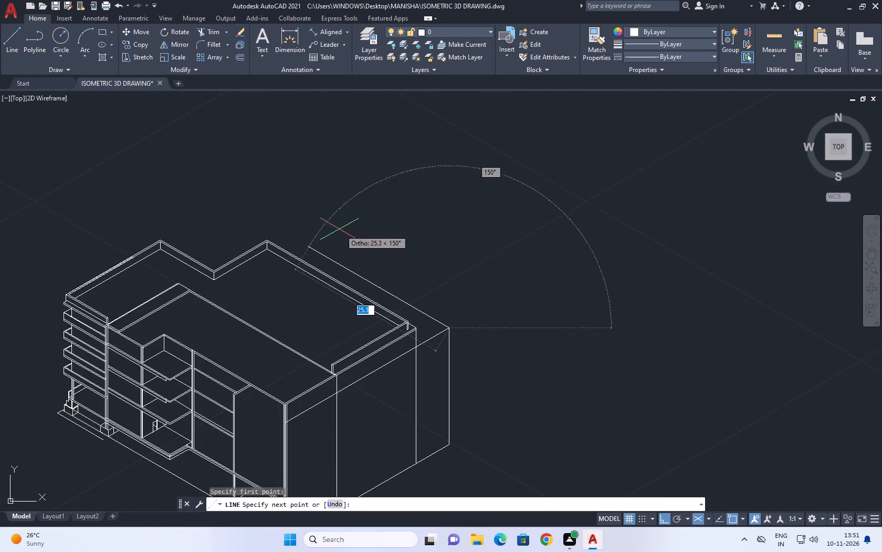
click(302, 223)
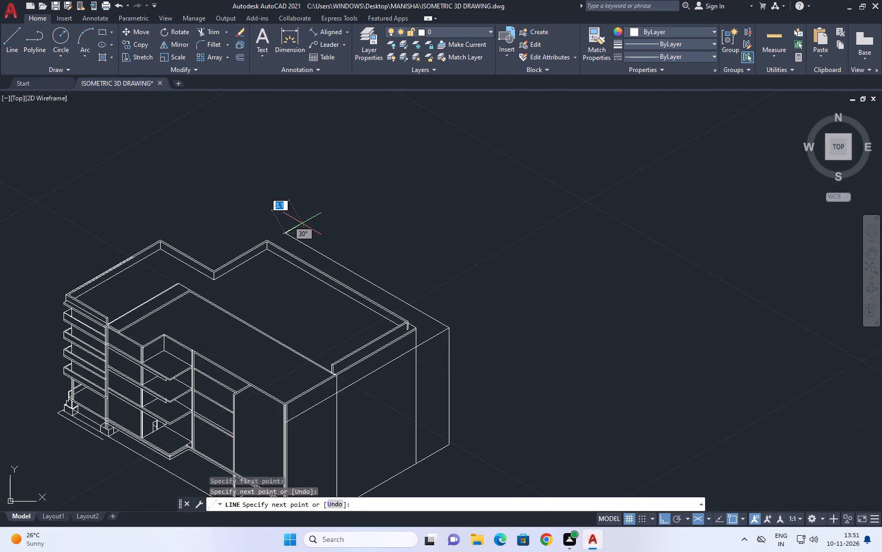
right_click(381, 210)
click(409, 228)
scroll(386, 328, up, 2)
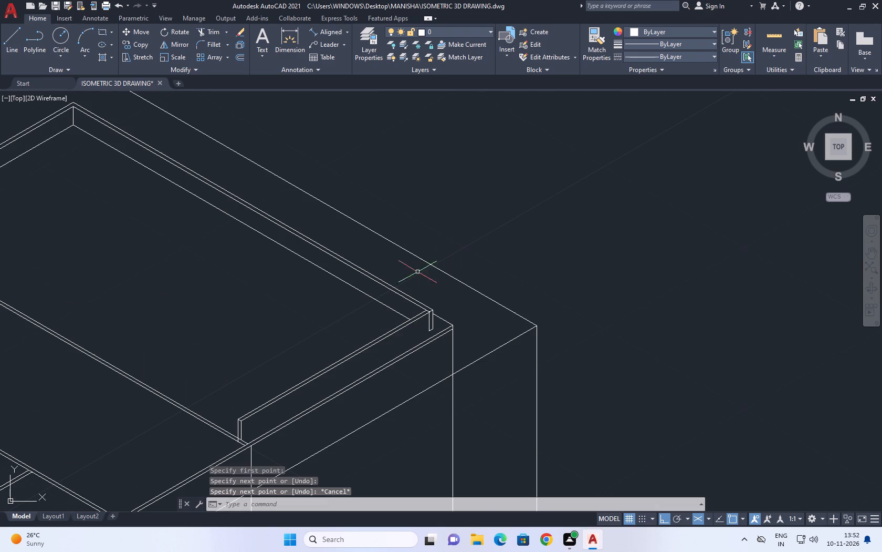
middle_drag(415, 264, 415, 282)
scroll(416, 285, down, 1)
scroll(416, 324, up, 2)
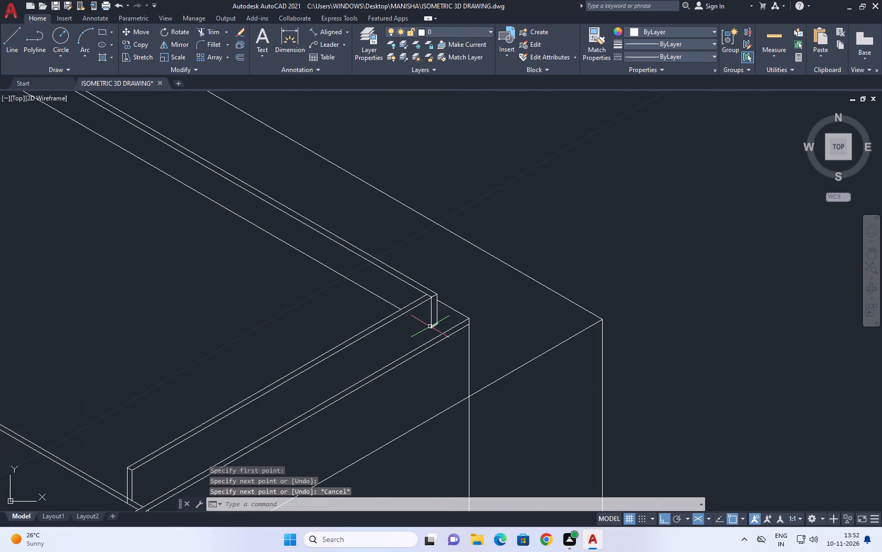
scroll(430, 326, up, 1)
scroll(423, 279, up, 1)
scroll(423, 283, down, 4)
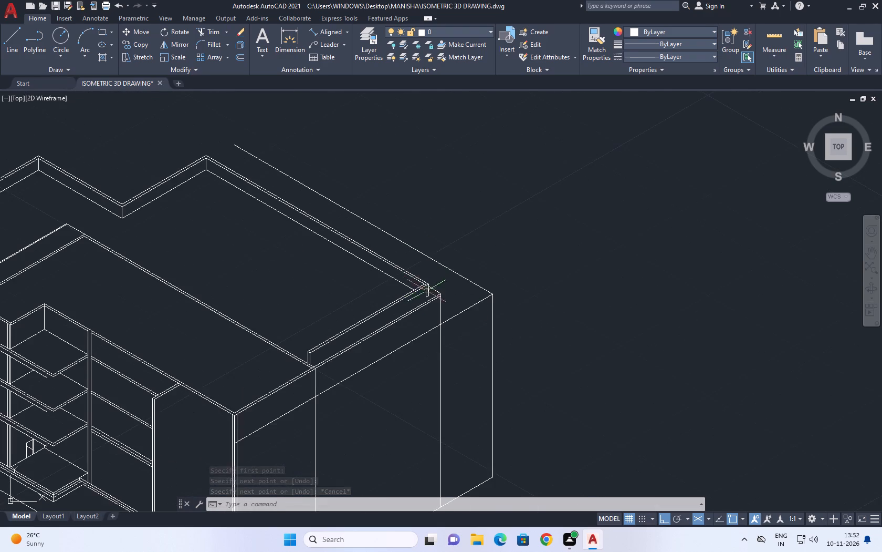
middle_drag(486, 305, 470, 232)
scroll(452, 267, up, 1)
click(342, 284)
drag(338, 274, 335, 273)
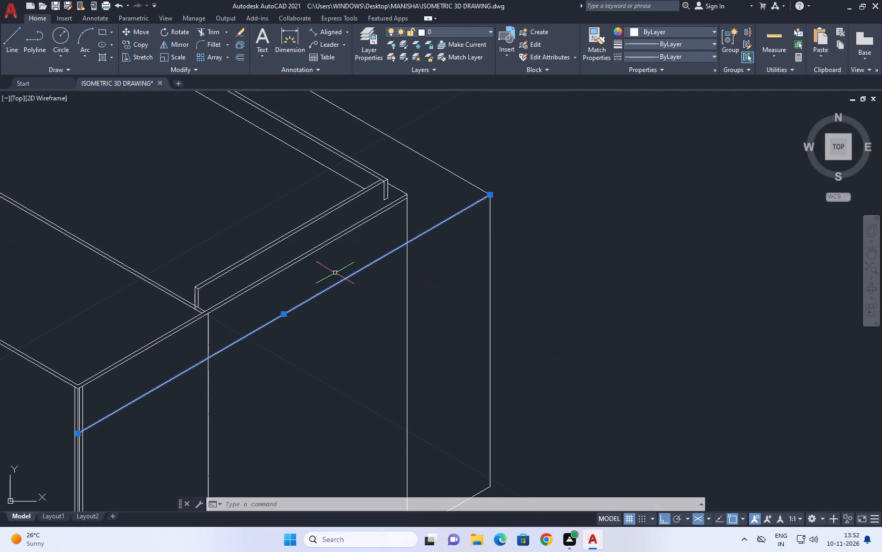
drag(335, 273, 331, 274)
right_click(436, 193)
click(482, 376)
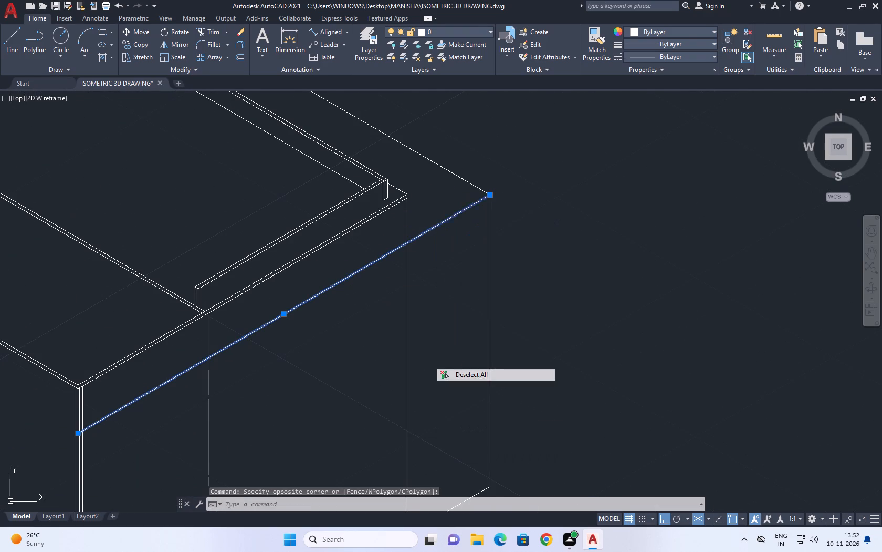
Stretch the front end of the slanted line below the roof edge onto the adjacent vertical line at the front corner, leaving nothing selected.
scroll(431, 303, down, 2)
middle_drag(429, 317, 424, 268)
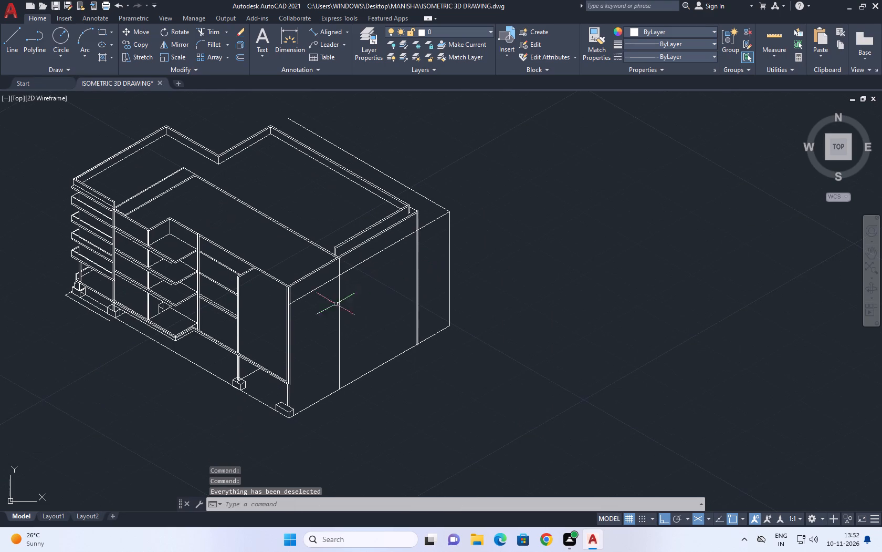
scroll(305, 314, up, 4)
scroll(217, 274, up, 3)
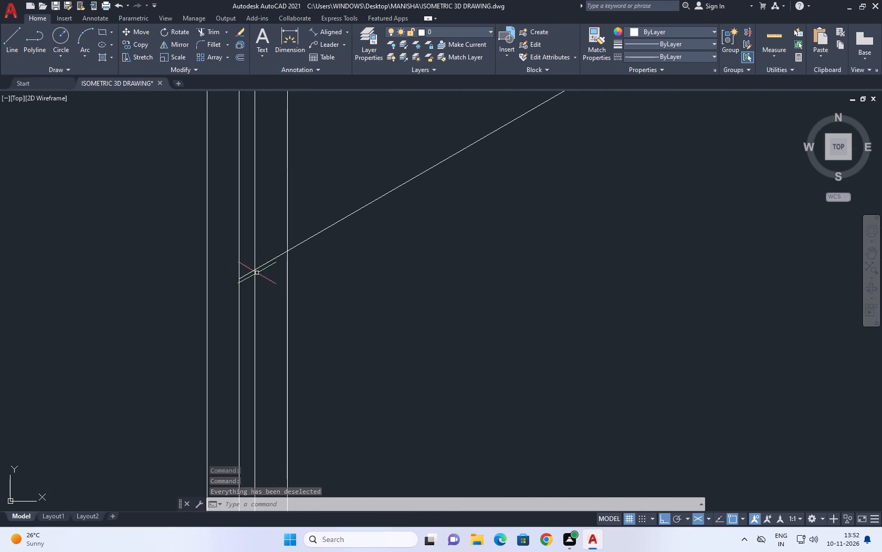
click(260, 263)
click(261, 279)
click(271, 257)
drag(270, 271, 268, 275)
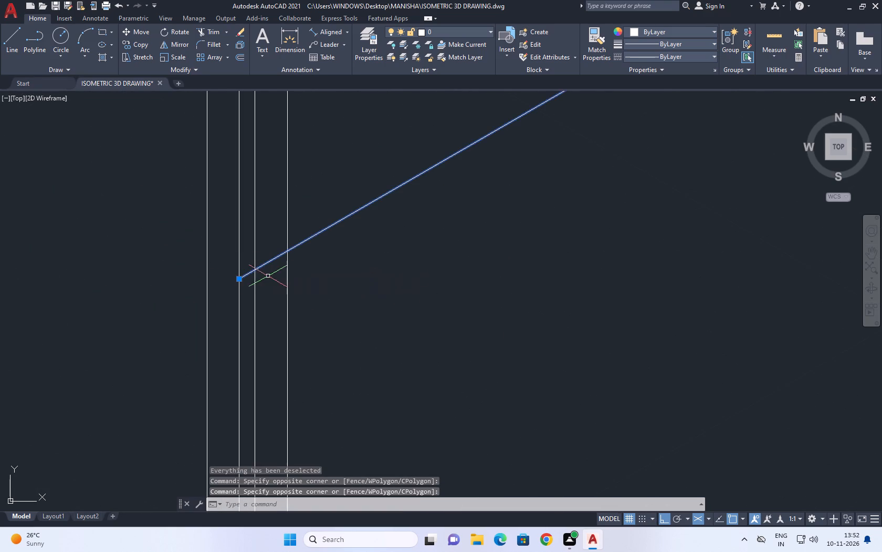
click(240, 278)
click(254, 268)
right_click(323, 236)
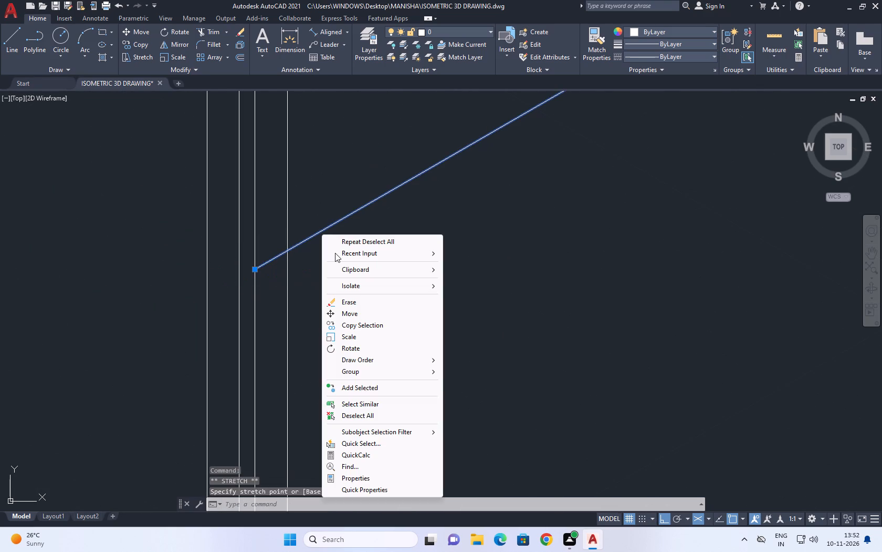
click(370, 408)
scroll(329, 344, down, 3)
right_click(351, 271)
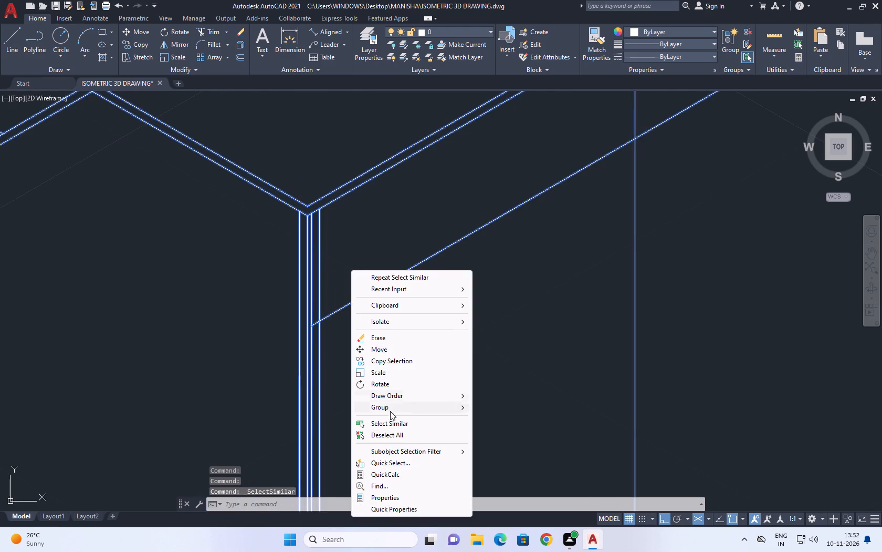
click(399, 434)
Extend the two short vertical lines at the side parapet's front end down to the double slanted roof lines.
scroll(337, 349, down, 4)
middle_drag(427, 345, 426, 313)
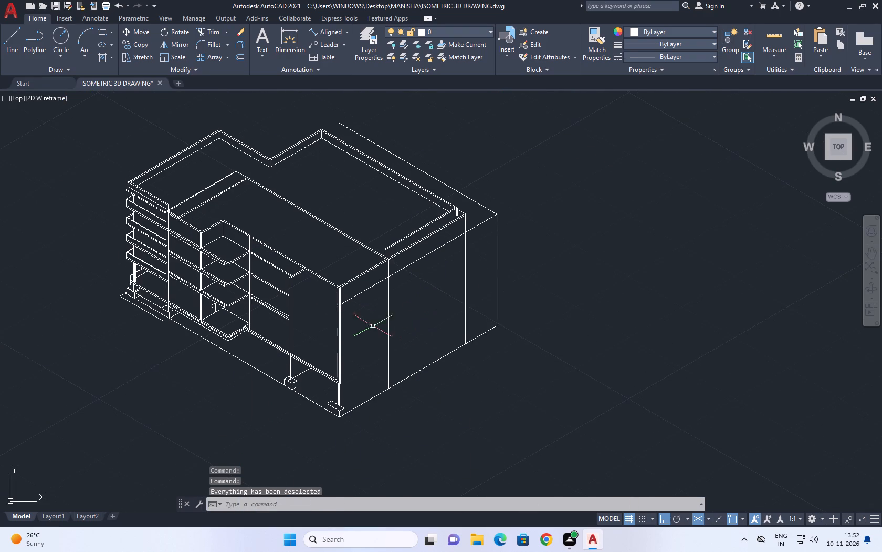
scroll(340, 301, up, 2)
middle_drag(455, 222, 429, 264)
scroll(427, 224, up, 1)
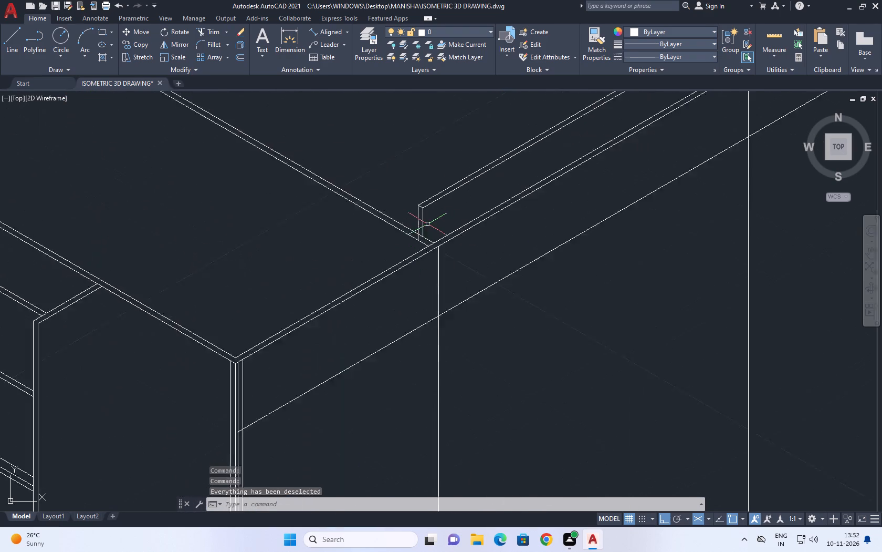
scroll(427, 224, up, 2)
scroll(401, 279, down, 1)
scroll(396, 266, up, 4)
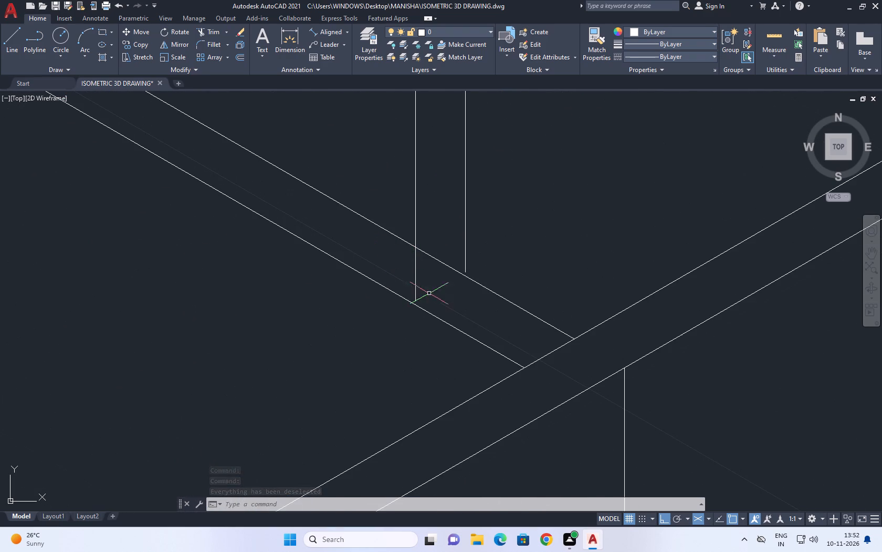
text(EX)
key(space)
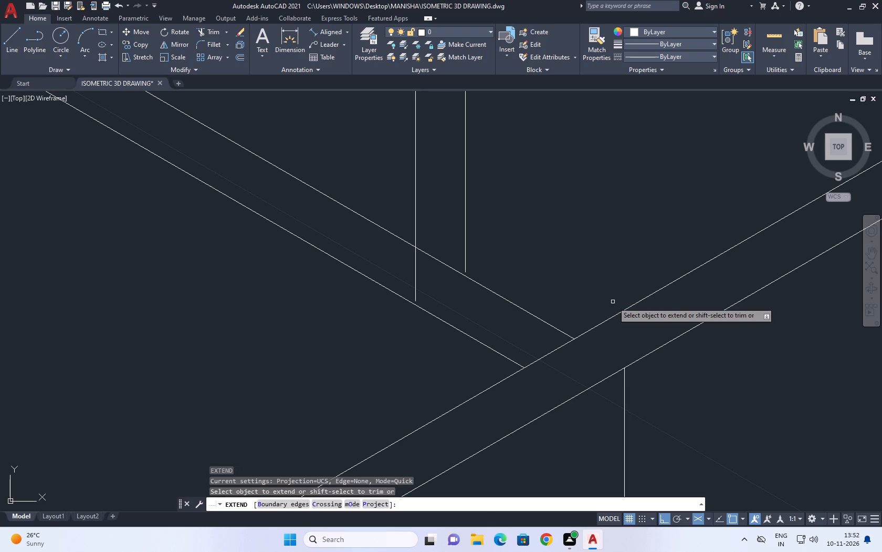
click(491, 211)
click(446, 224)
click(437, 221)
click(395, 222)
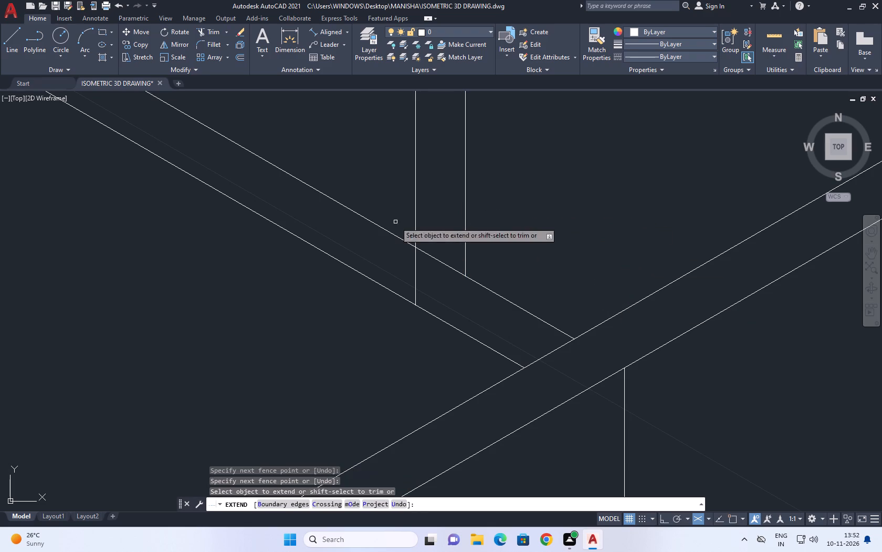
right_click(385, 267)
click(405, 281)
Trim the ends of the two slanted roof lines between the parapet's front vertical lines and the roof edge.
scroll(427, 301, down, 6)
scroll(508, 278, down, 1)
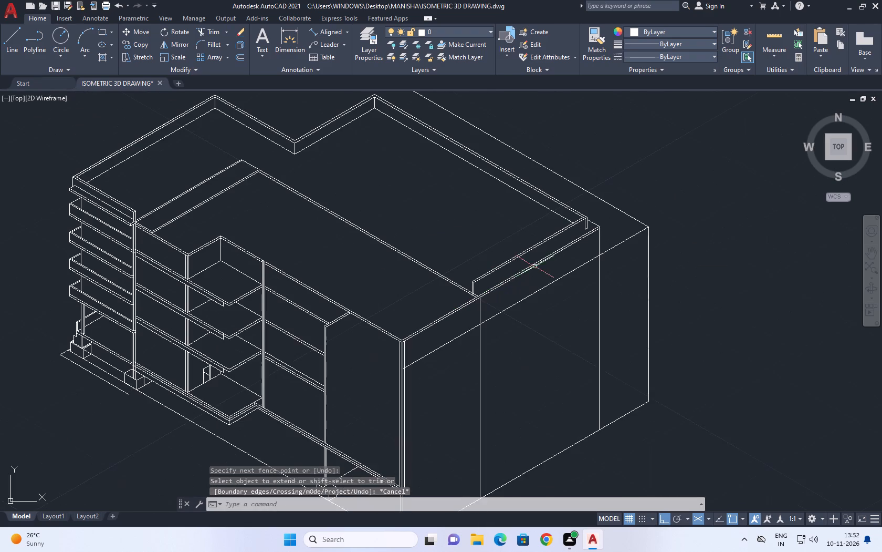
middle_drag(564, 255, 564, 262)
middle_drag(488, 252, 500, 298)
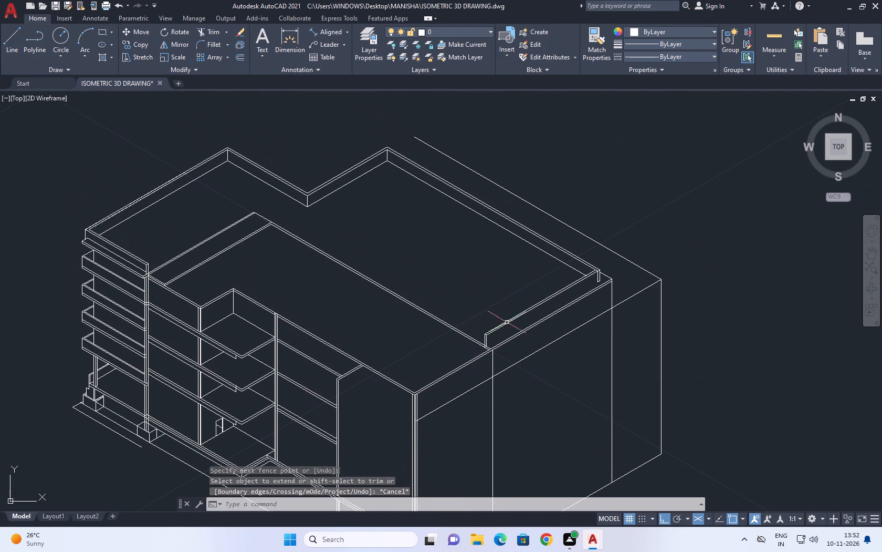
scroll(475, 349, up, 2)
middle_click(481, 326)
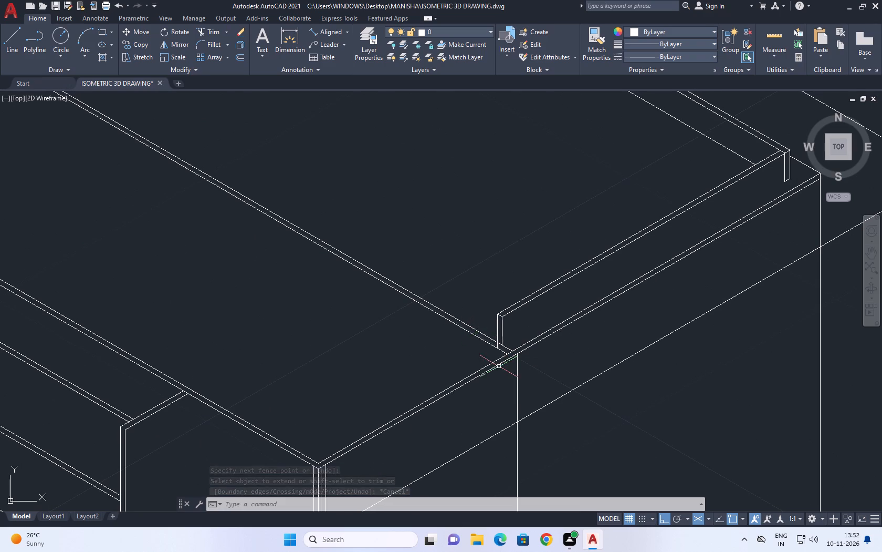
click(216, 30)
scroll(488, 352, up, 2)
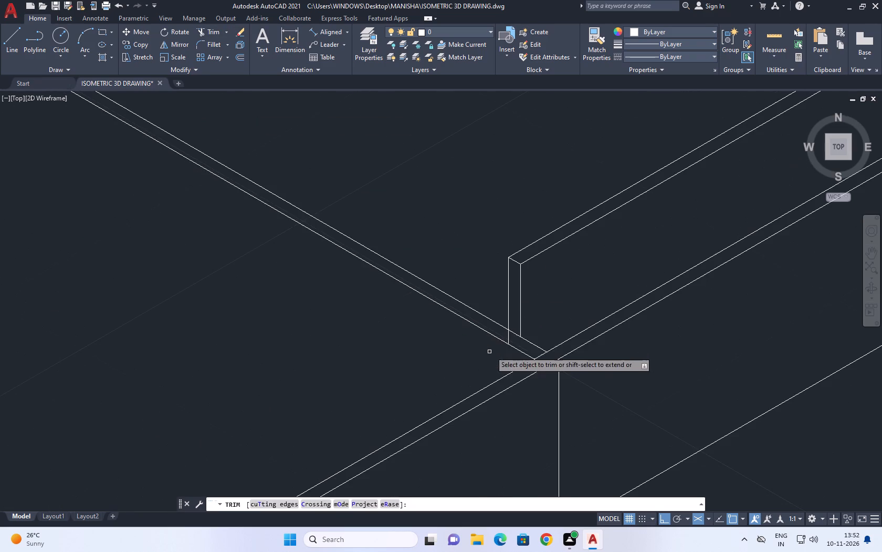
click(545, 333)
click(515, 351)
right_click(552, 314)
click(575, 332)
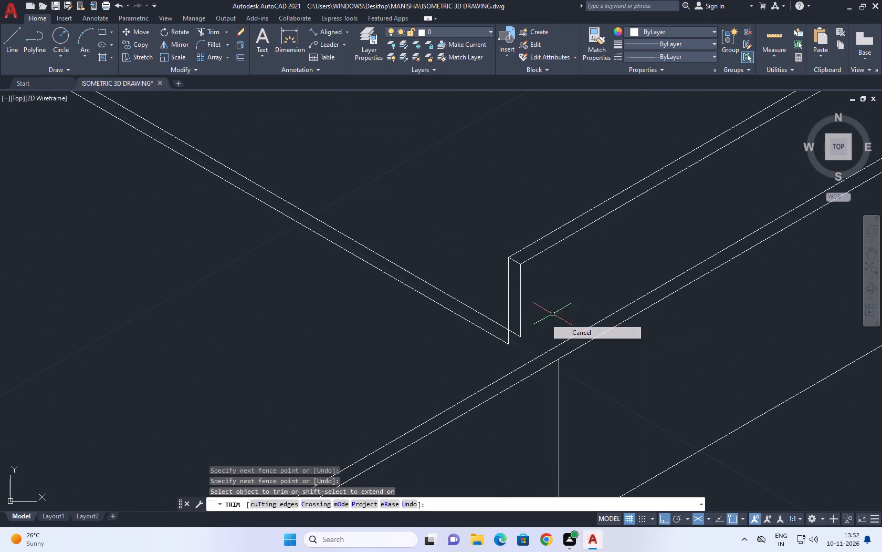
Draw a short line joining the bottom ends of the two vertical lines at the parapet's front end.
click(1, 42)
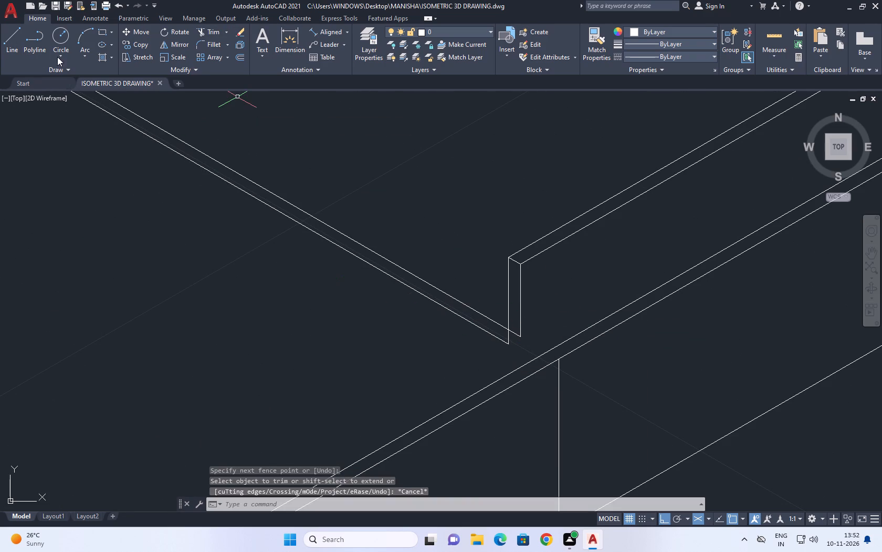
click(16, 49)
scroll(492, 342, up, 2)
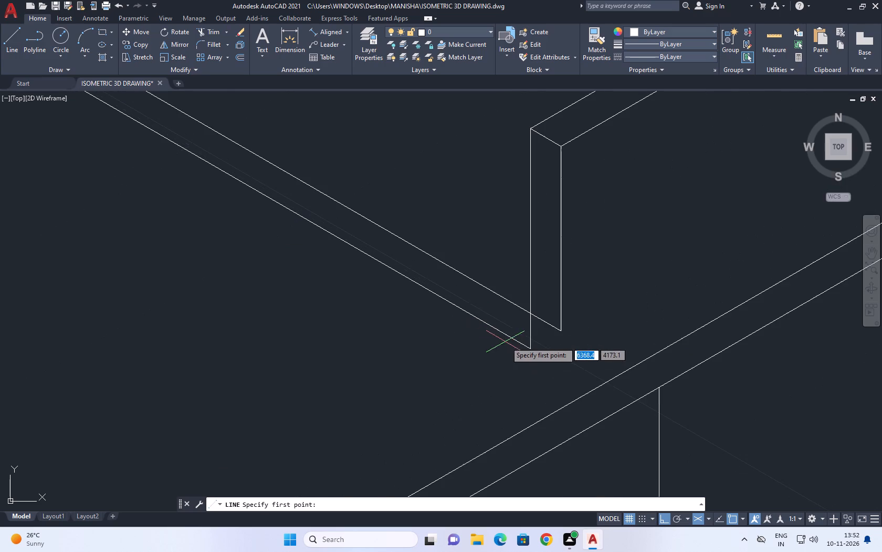
click(529, 347)
drag(564, 329, 573, 329)
right_click(610, 273)
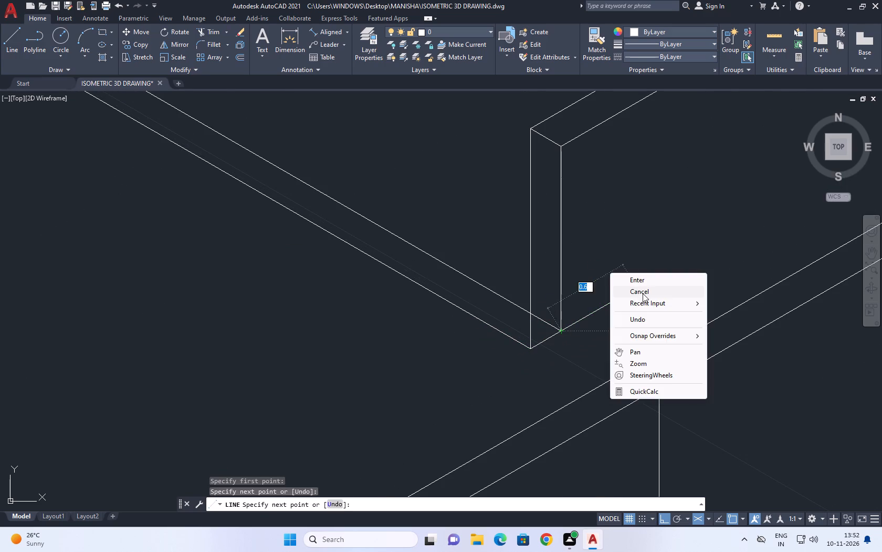
click(646, 294)
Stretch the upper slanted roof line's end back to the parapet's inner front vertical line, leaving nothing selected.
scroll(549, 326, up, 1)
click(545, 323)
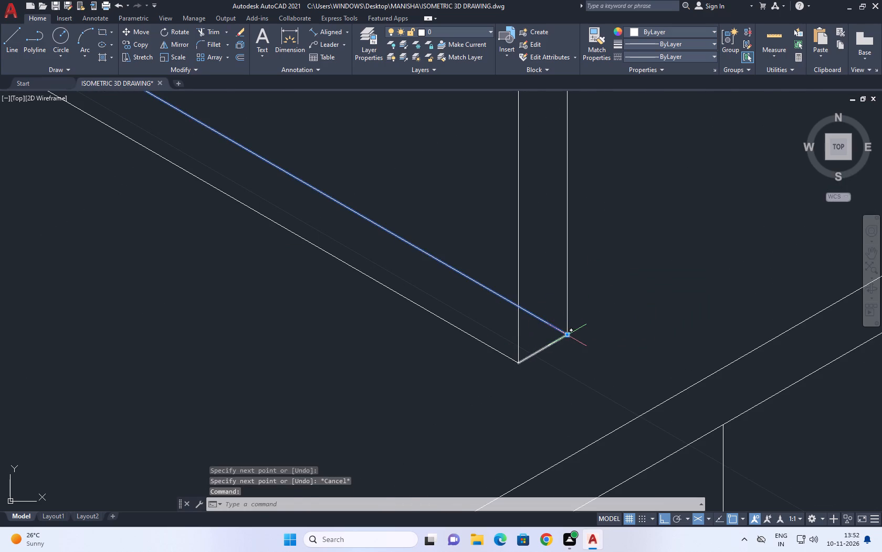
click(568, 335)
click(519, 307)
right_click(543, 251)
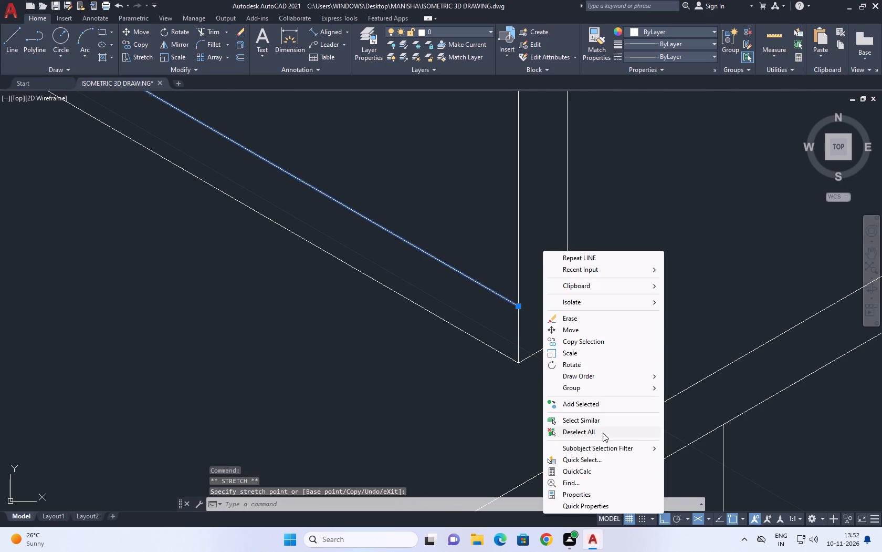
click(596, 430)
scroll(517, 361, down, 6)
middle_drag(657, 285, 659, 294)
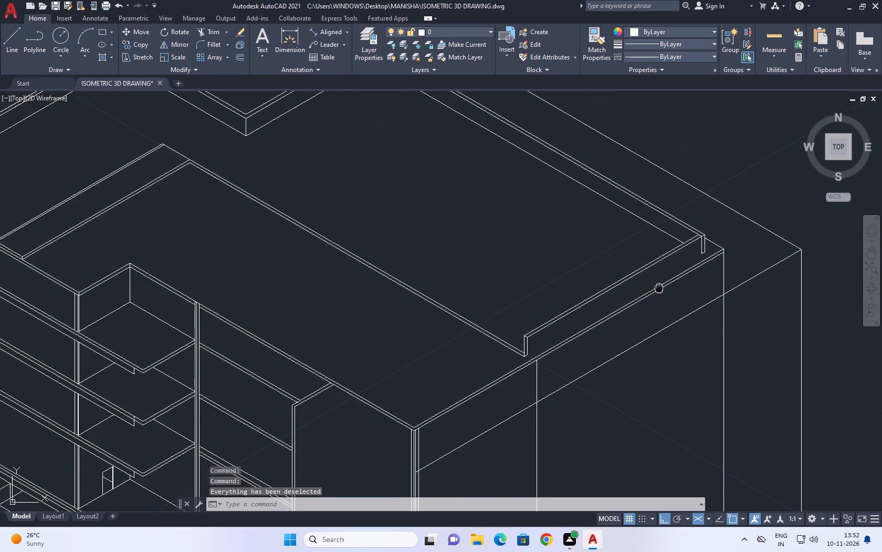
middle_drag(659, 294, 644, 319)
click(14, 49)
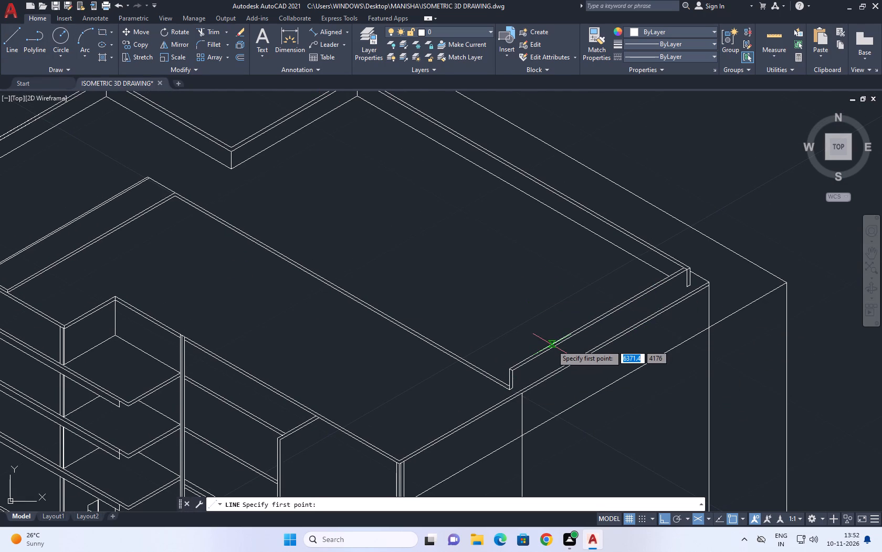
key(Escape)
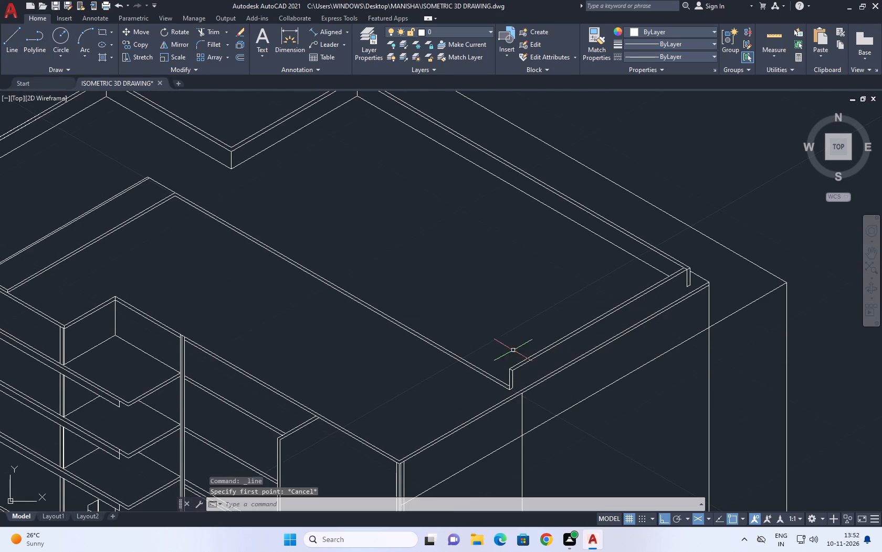
Extend the two slanted roof lines past the parapet's front end to meet the roof edge.
middle_drag(526, 346, 464, 289)
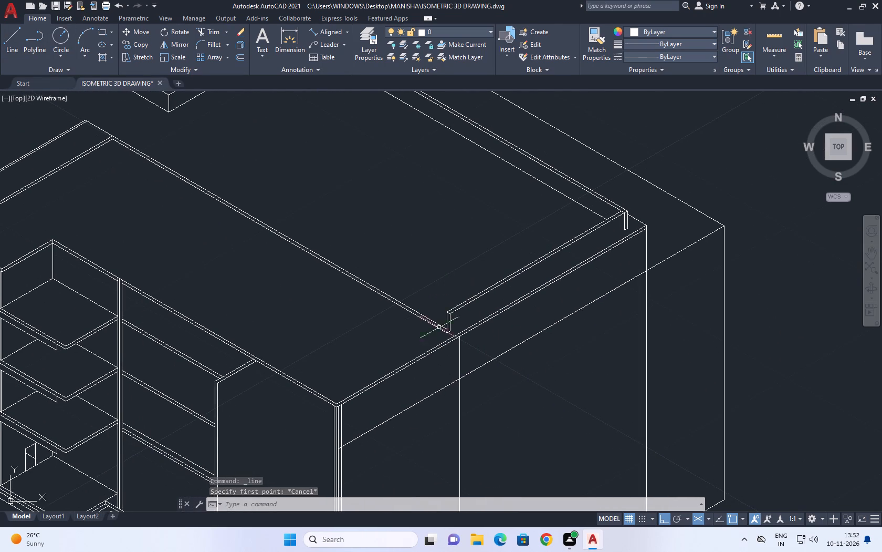
scroll(444, 340, up, 3)
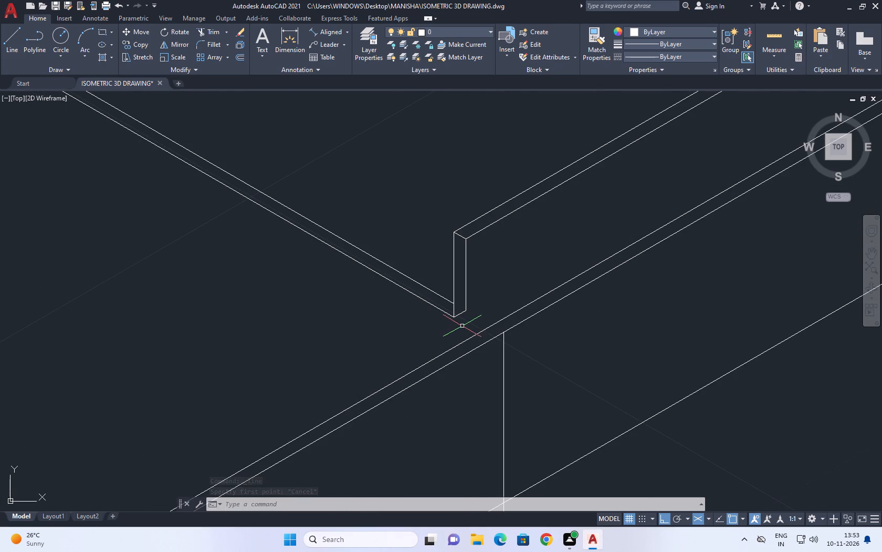
text(EX)
key(space)
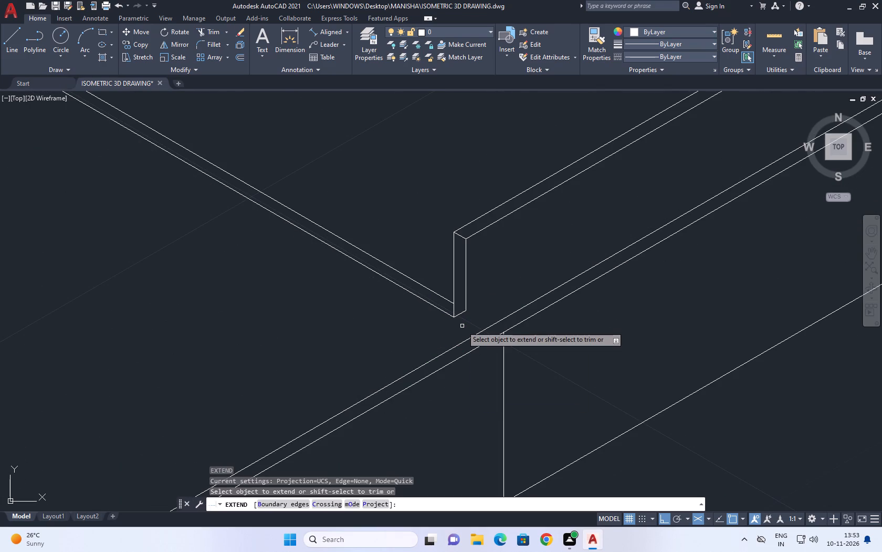
click(423, 267)
click(386, 304)
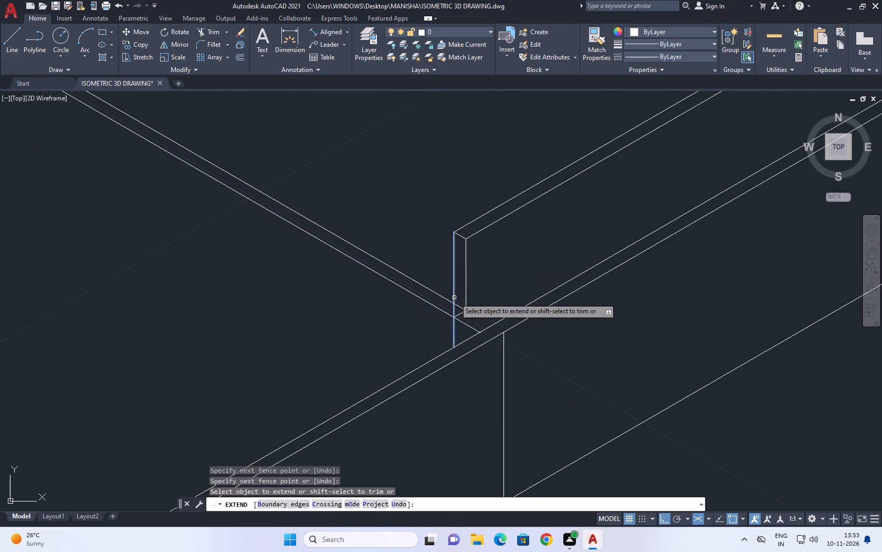
click(460, 306)
right_click(511, 283)
click(538, 299)
Extend the two short vertical lines at the parapet's rear end down to the roof edge.
scroll(514, 291, down, 3)
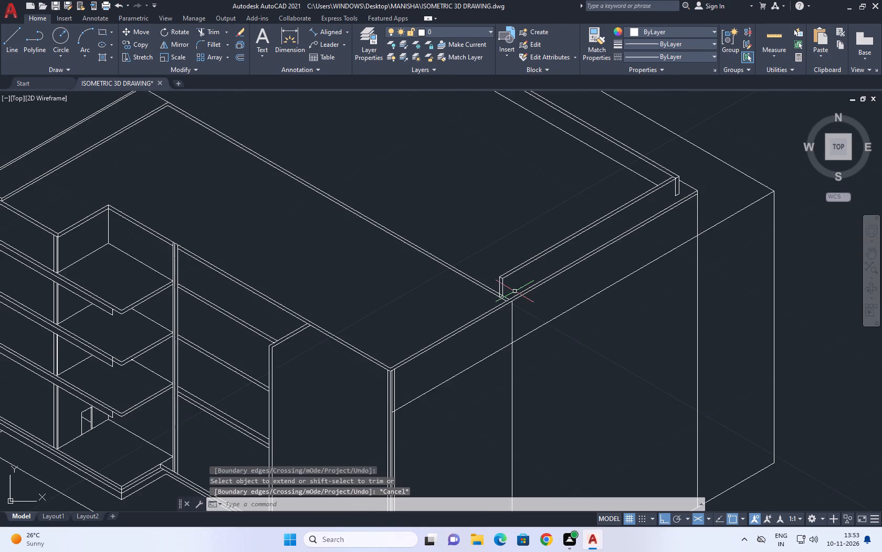
middle_drag(628, 275, 501, 338)
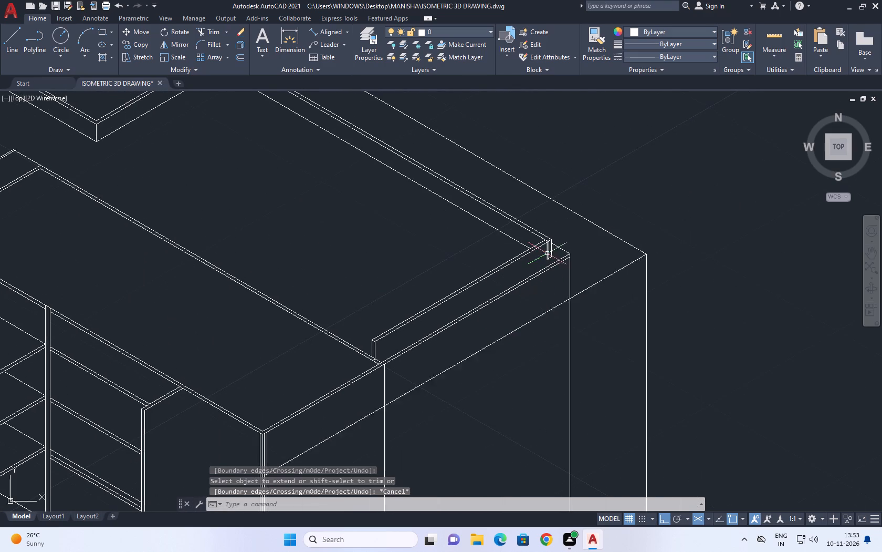
scroll(547, 253, up, 2)
text(EX)
key(space)
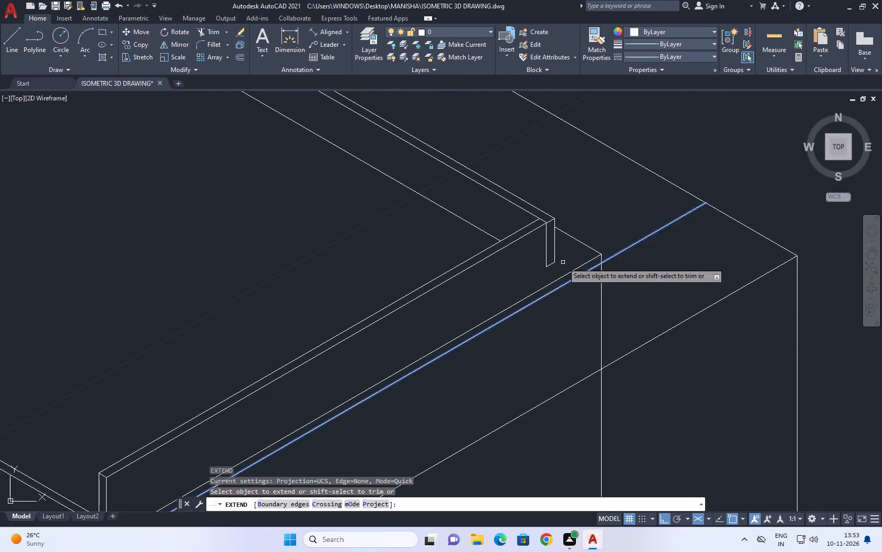
click(530, 259)
click(562, 241)
right_click(576, 188)
click(596, 212)
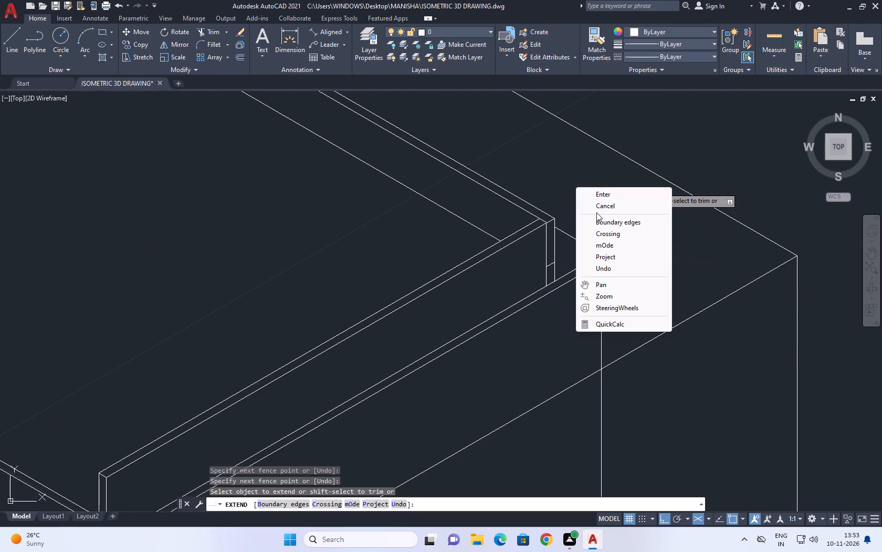
click(636, 202)
Move the short connecting line down to the bottom ends of the parapet's rear vertical lines, leaving nothing selected.
scroll(556, 260, up, 3)
drag(507, 248, 511, 255)
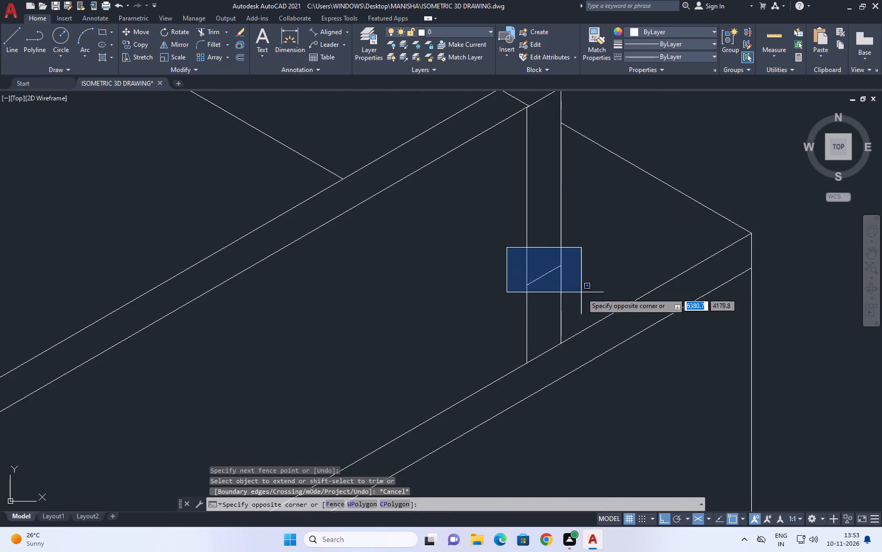
drag(593, 303, 596, 309)
middle_drag(549, 206, 538, 161)
click(137, 33)
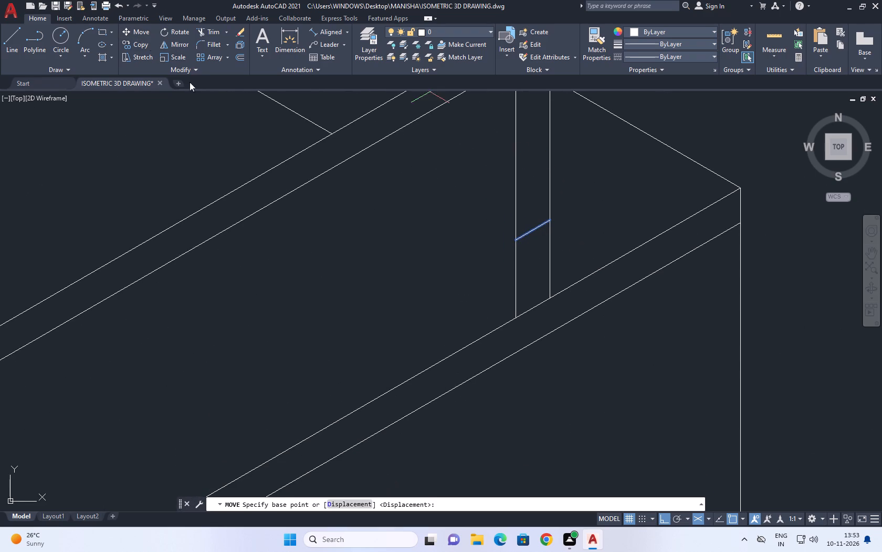
click(550, 220)
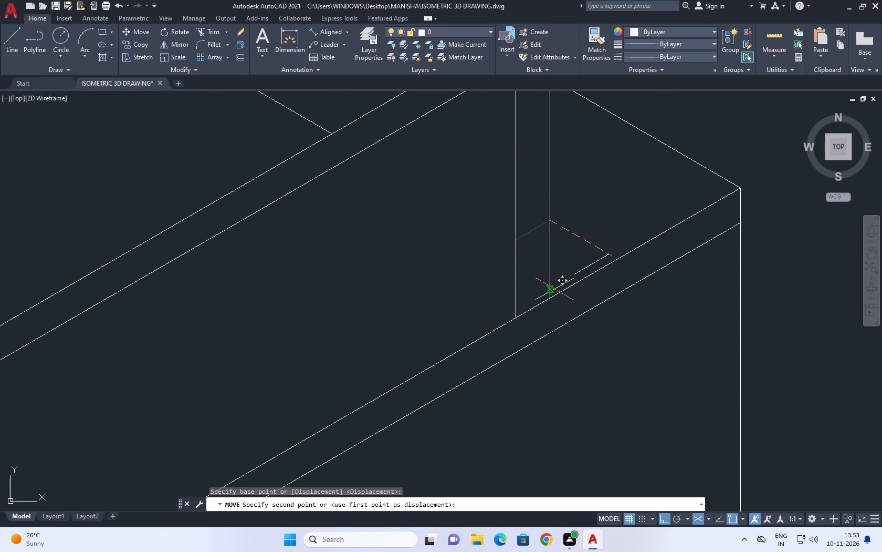
click(547, 301)
drag(453, 262, 466, 270)
click(605, 375)
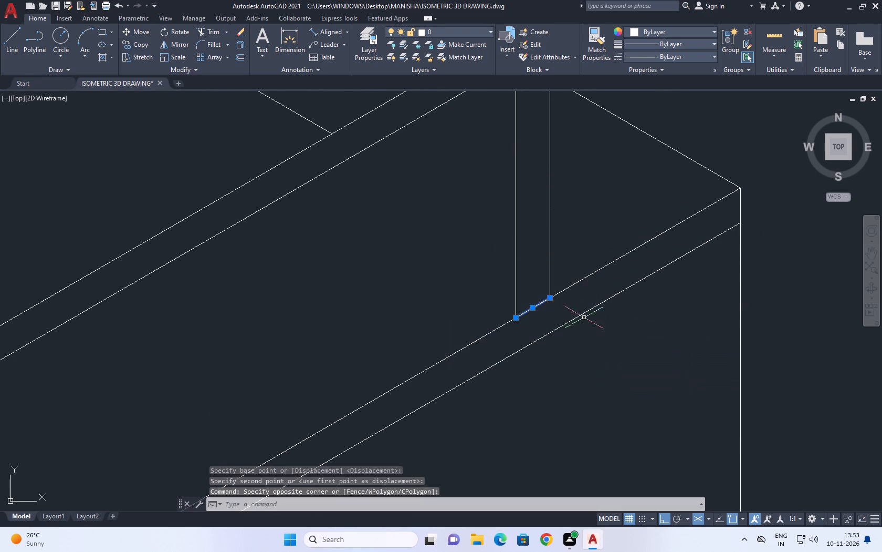
right_click(579, 221)
click(628, 404)
Copy the short roof edge line beside the parapet's rear end down to the lower roof edge line at the outer corner.
scroll(513, 311, down, 4)
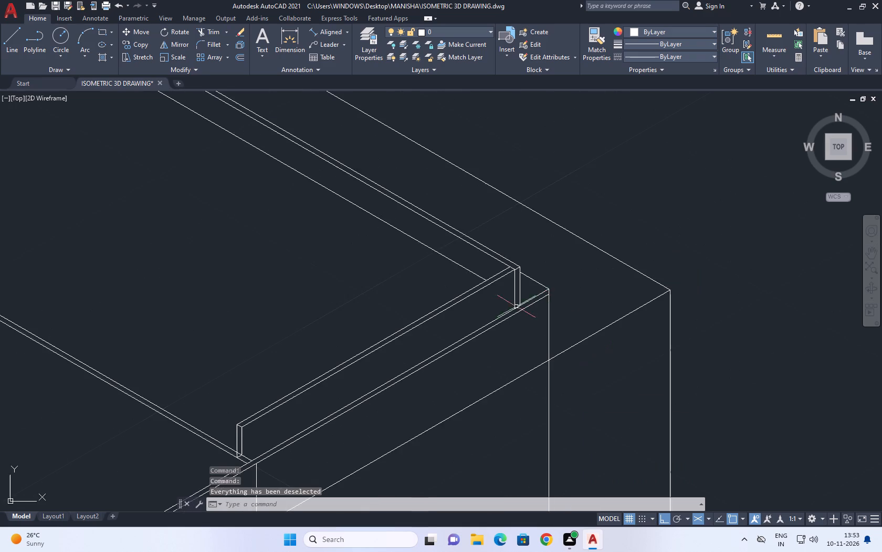
middle_drag(565, 277, 557, 264)
scroll(556, 263, down, 2)
middle_drag(608, 239, 600, 247)
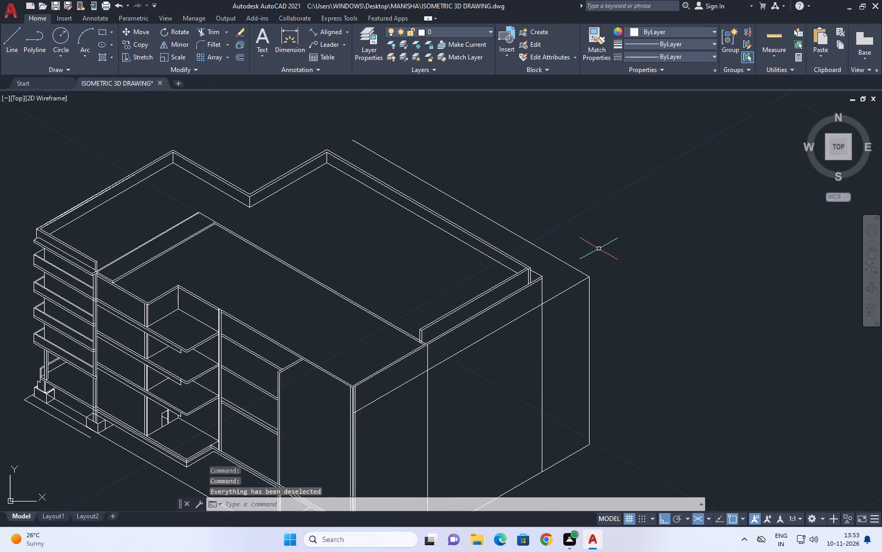
scroll(522, 281, up, 4)
click(606, 241)
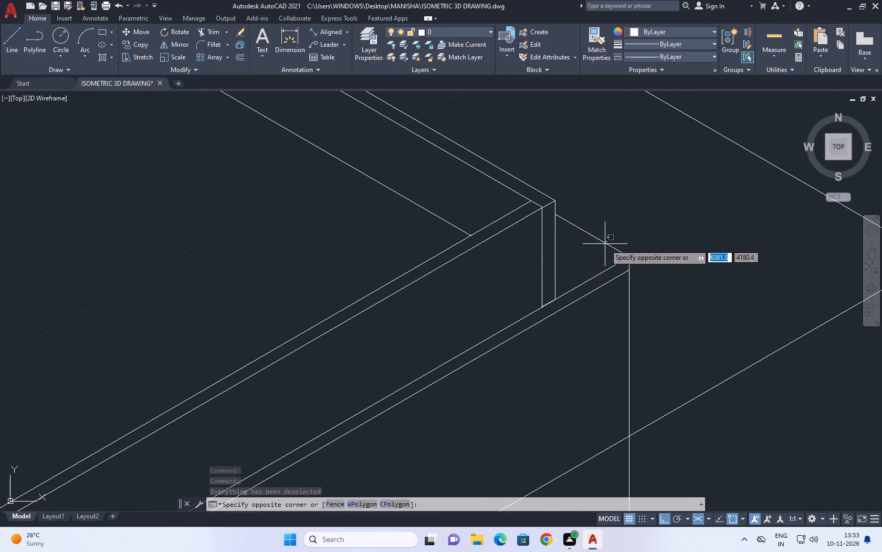
click(602, 247)
click(146, 43)
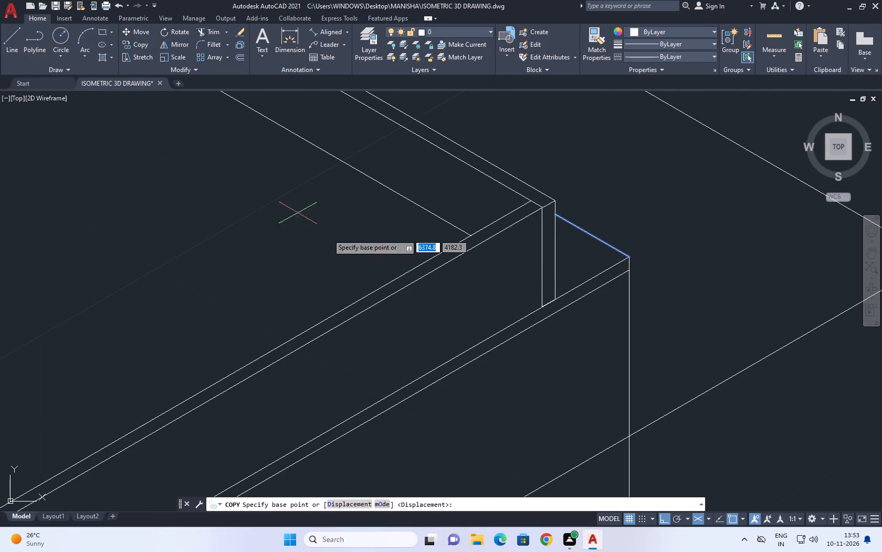
scroll(630, 257, up, 2)
click(622, 256)
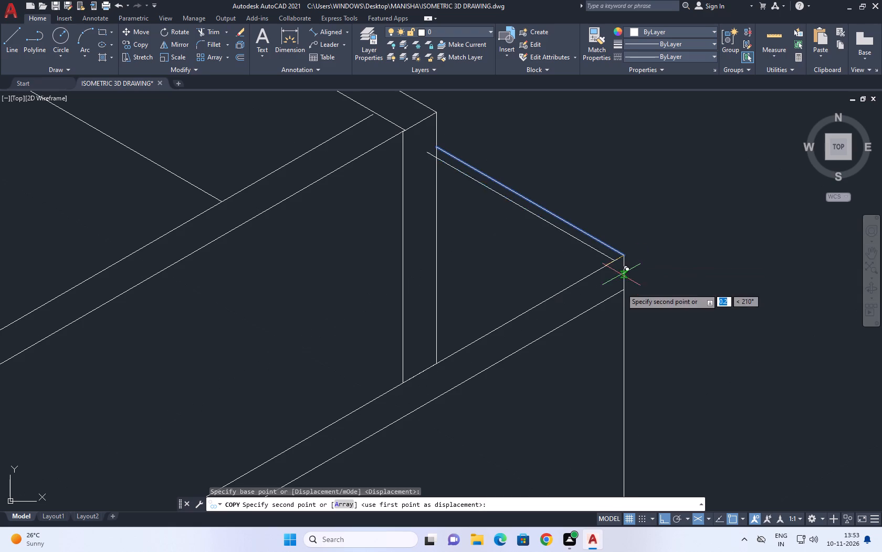
click(621, 294)
right_click(639, 223)
click(678, 243)
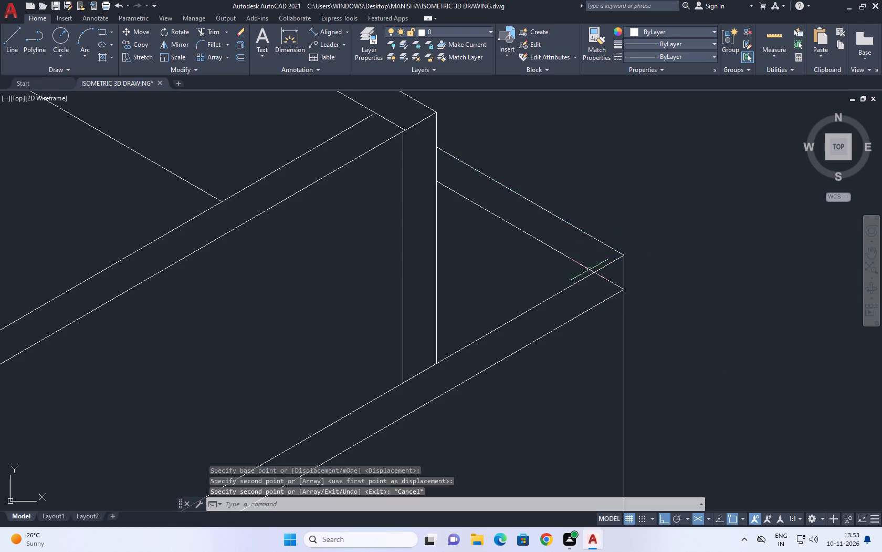
Stretch the copied line's outer end back to the upper slanted roof edge line, leaving nothing selected.
scroll(614, 292, up, 2)
click(613, 275)
click(636, 285)
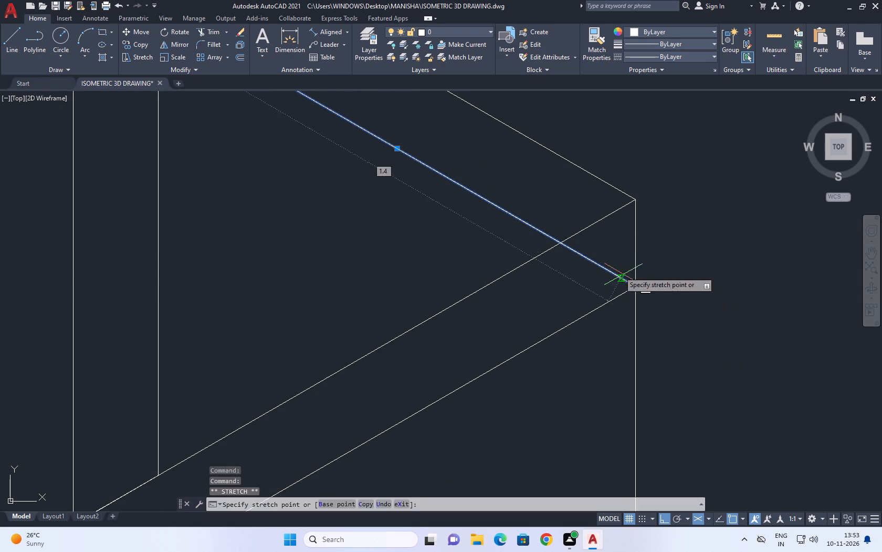
click(562, 242)
right_click(547, 201)
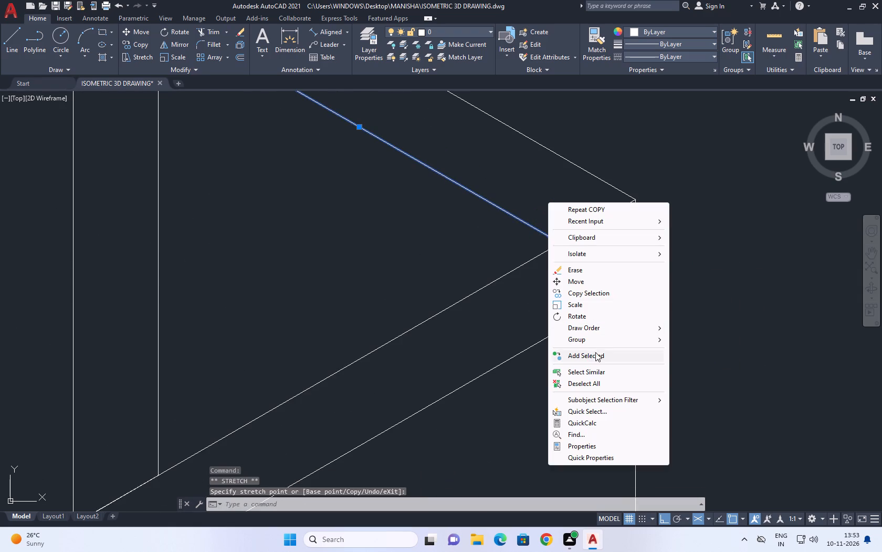
click(592, 383)
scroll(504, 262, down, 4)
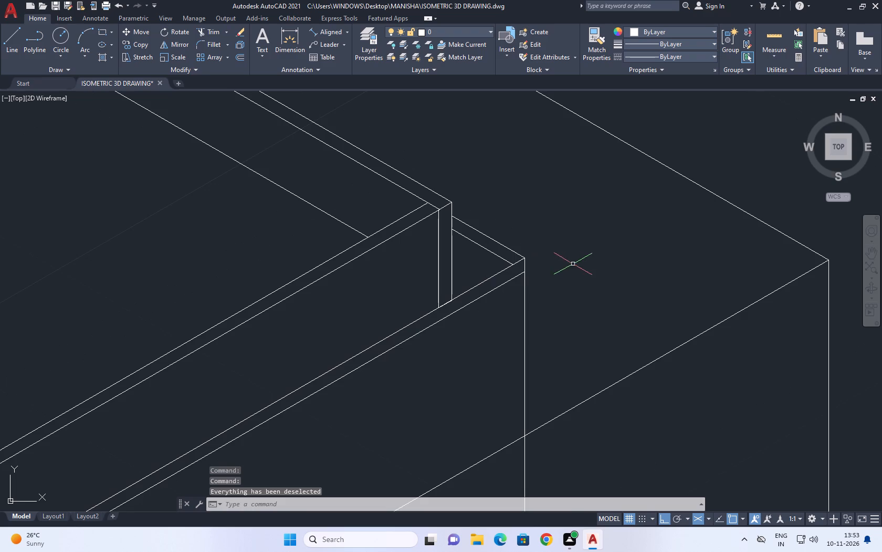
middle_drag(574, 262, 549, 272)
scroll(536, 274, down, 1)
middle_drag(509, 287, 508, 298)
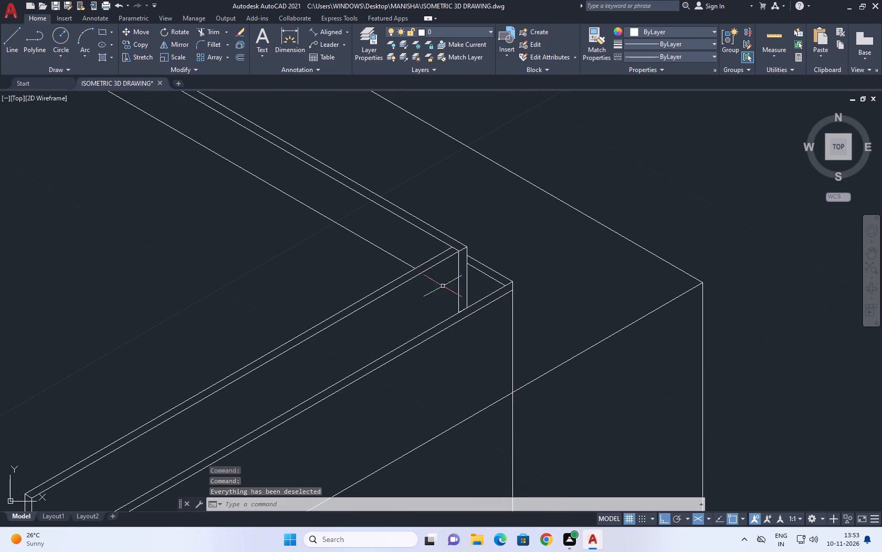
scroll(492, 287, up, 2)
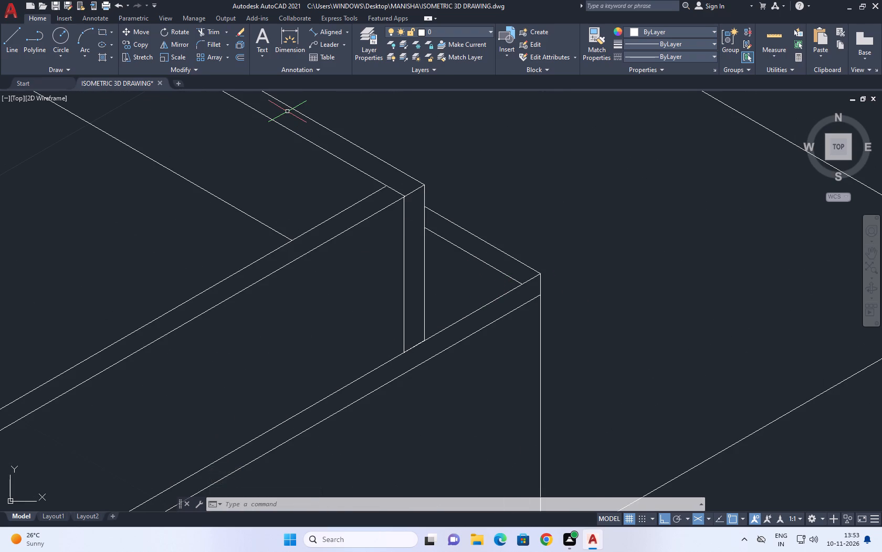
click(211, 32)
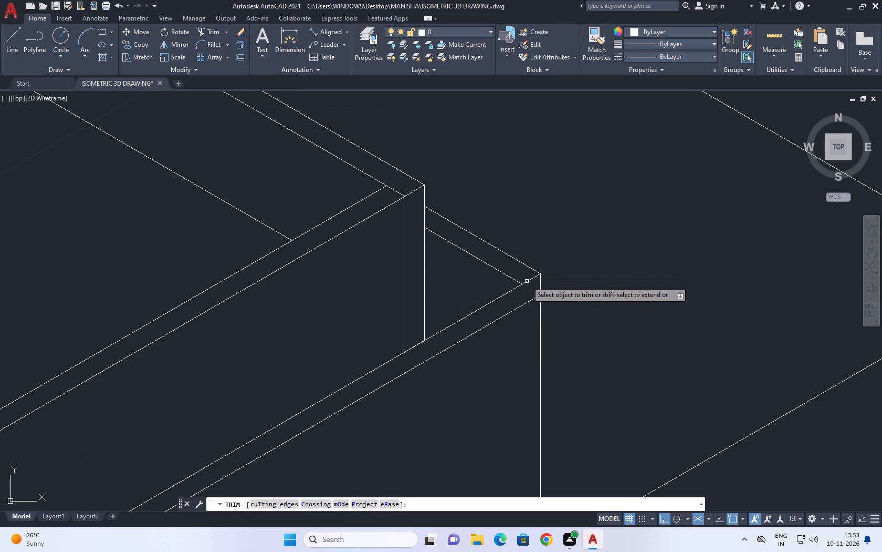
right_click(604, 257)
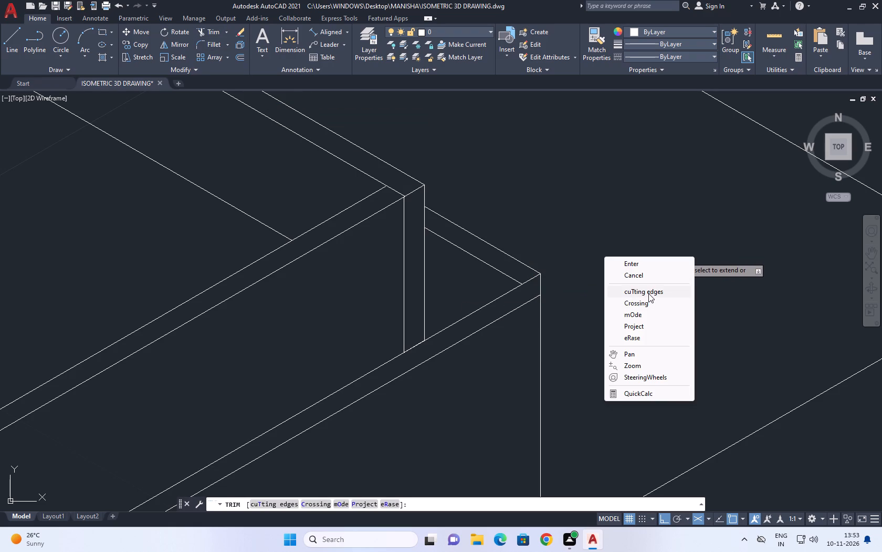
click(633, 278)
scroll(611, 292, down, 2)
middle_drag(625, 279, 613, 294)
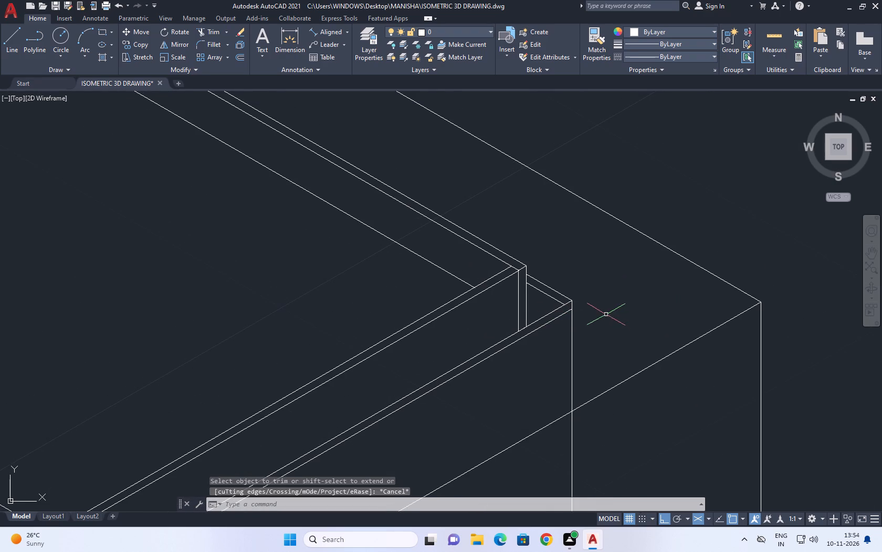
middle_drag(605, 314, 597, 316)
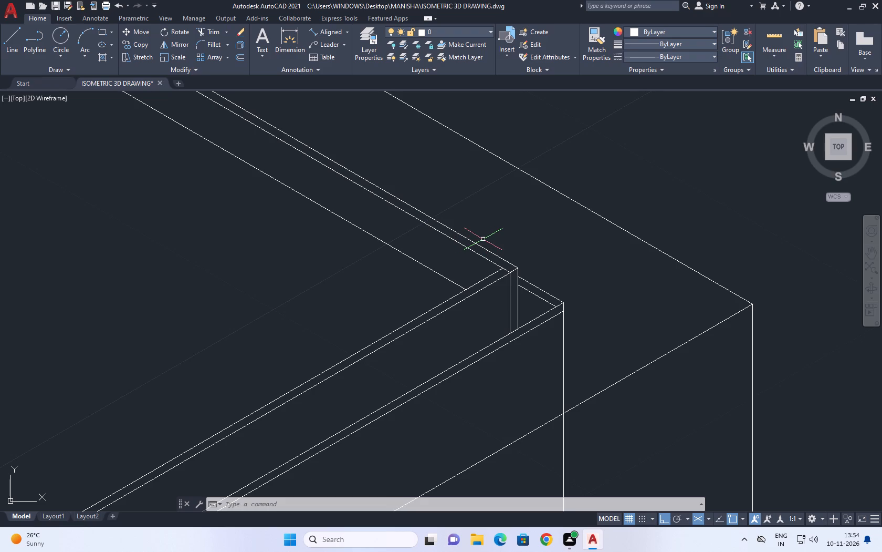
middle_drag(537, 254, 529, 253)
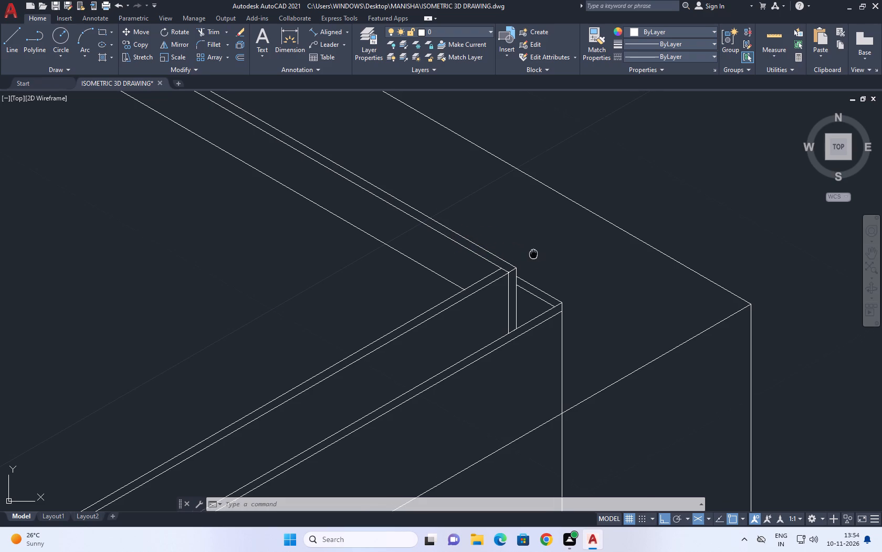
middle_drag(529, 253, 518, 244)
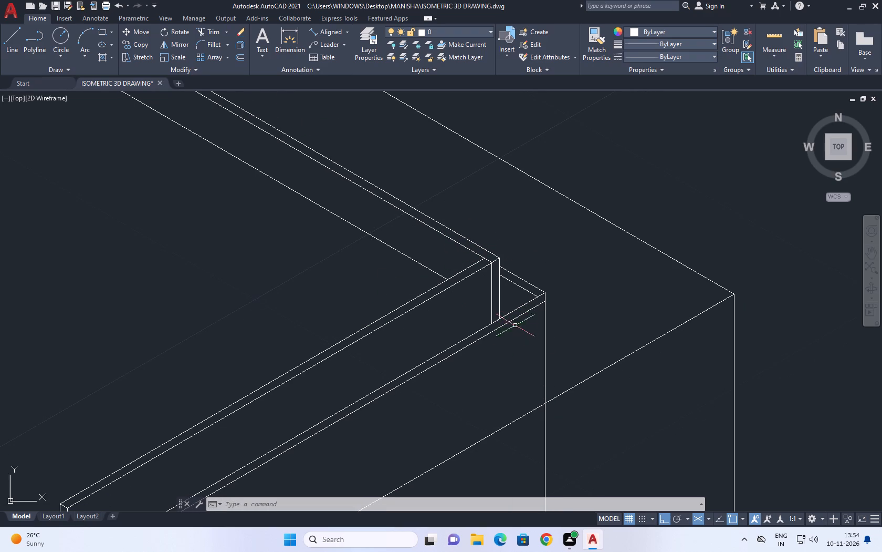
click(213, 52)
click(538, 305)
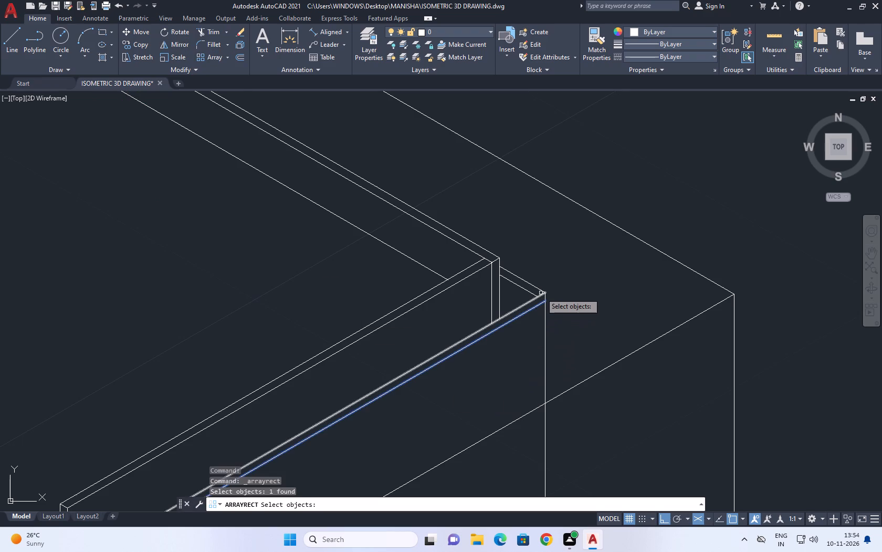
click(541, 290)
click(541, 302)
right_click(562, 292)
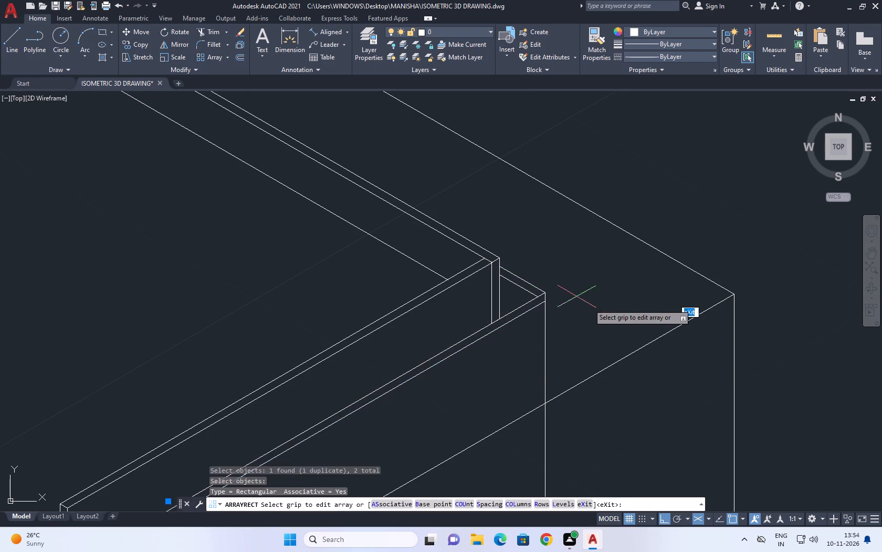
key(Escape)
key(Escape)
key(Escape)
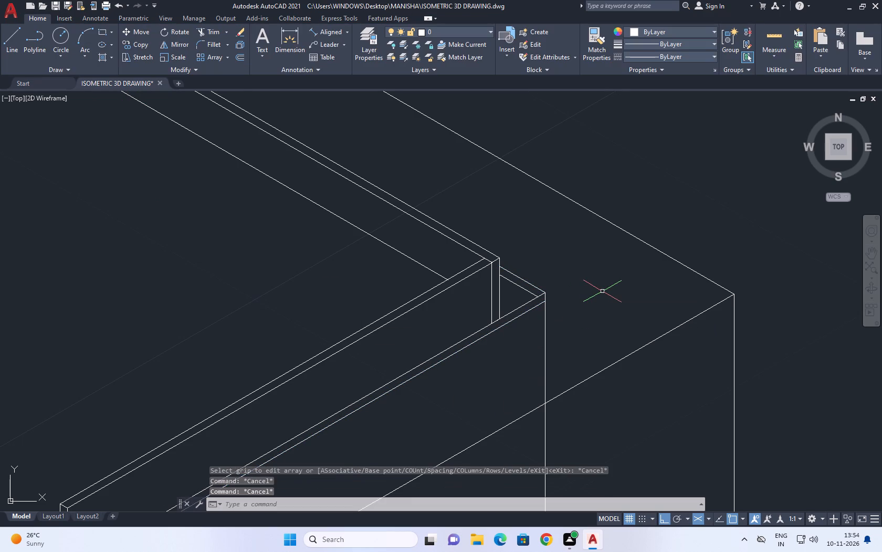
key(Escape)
Copy the outermost slanted edge line 0.226 straight down from its rear corner, using the right isoplane.
scroll(415, 234, down, 1)
middle_drag(522, 370, 371, 373)
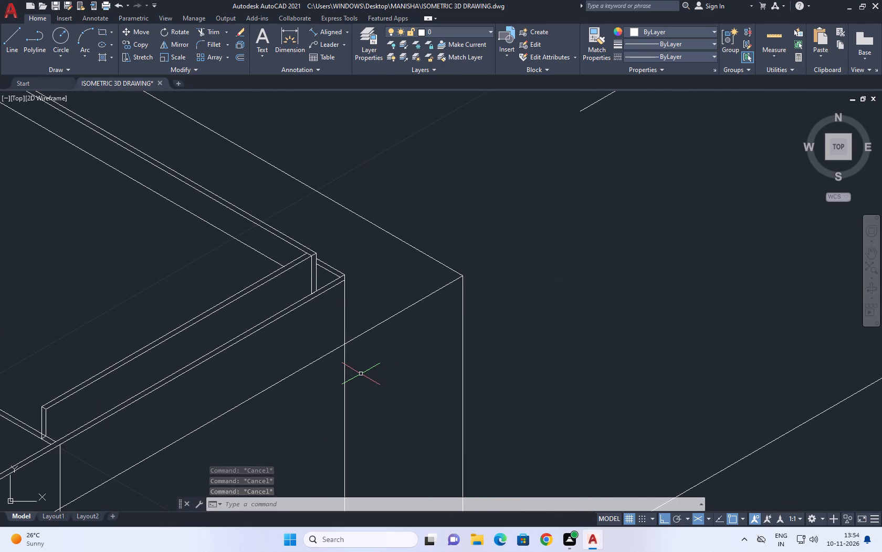
middle_drag(410, 351, 388, 363)
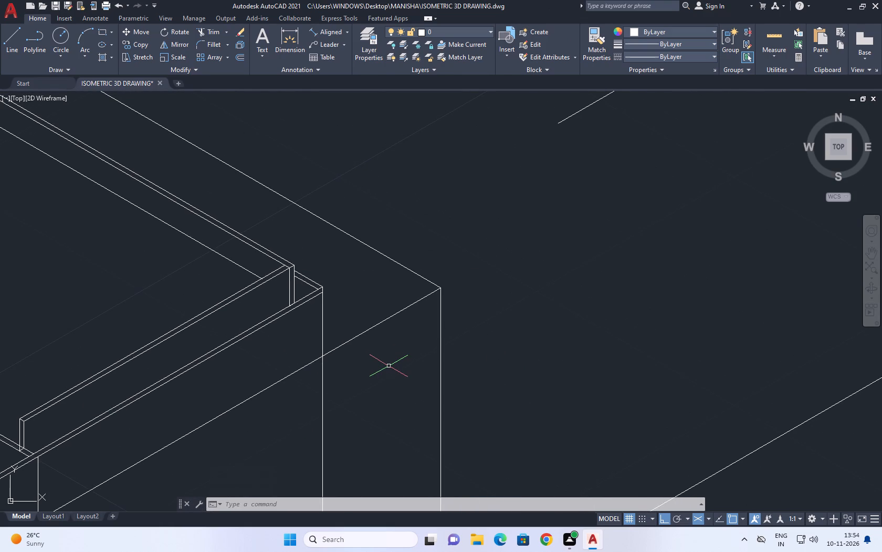
click(372, 343)
click(363, 300)
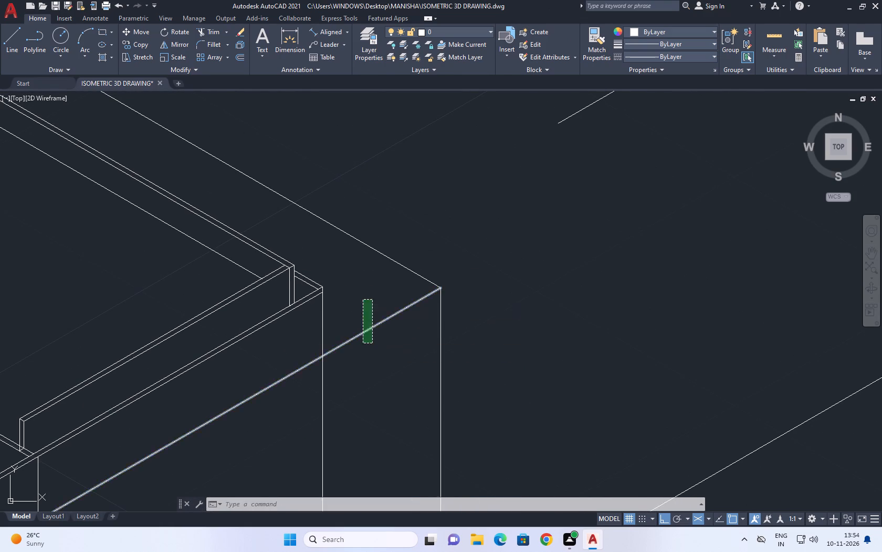
middle_drag(434, 310, 535, 301)
middle_drag(564, 328, 547, 310)
key(c)
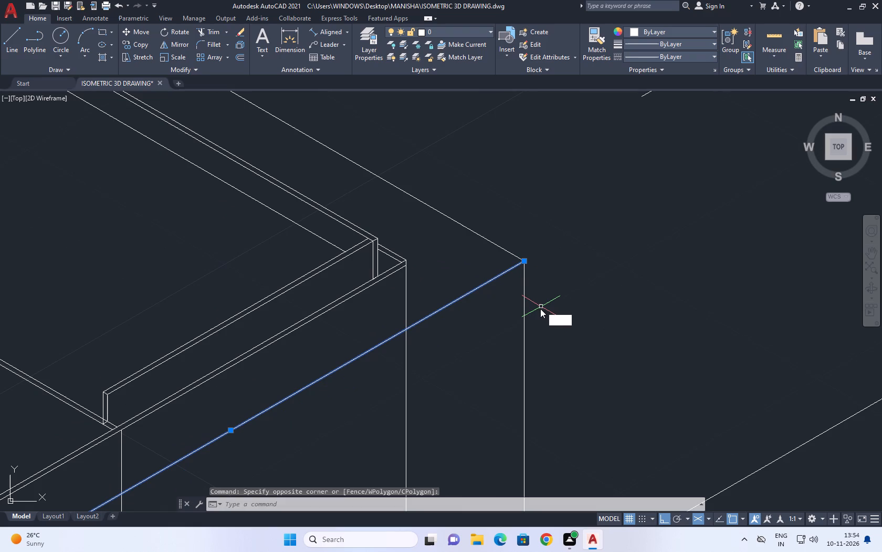
key(o)
key(space)
scroll(524, 264, up, 1)
click(520, 259)
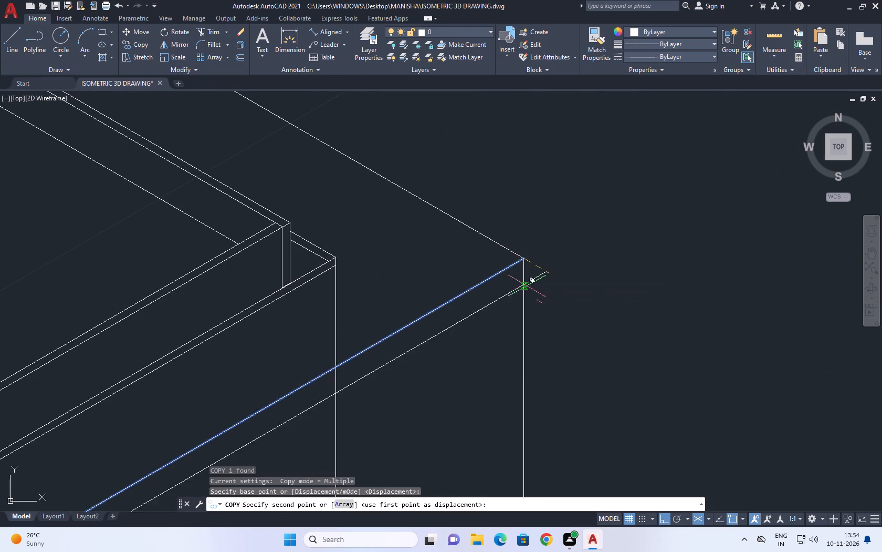
key(F5)
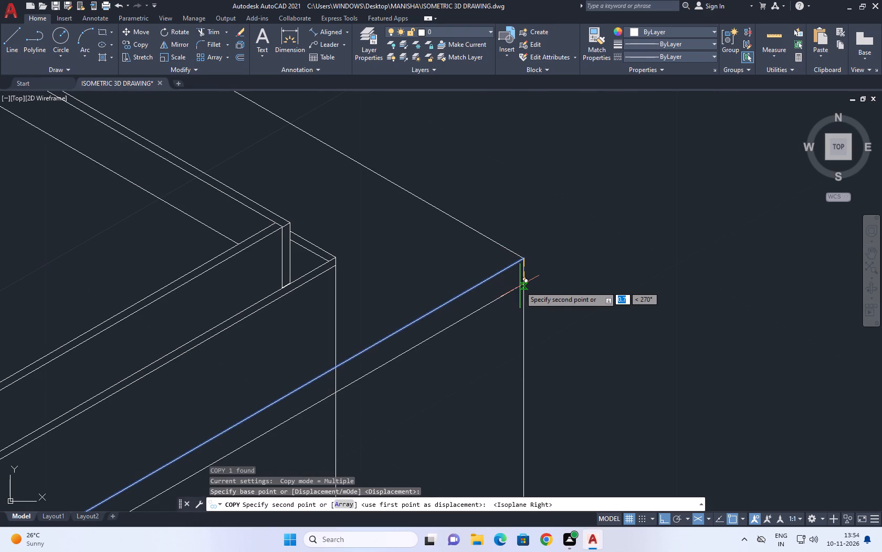
text(0.)
text(26)
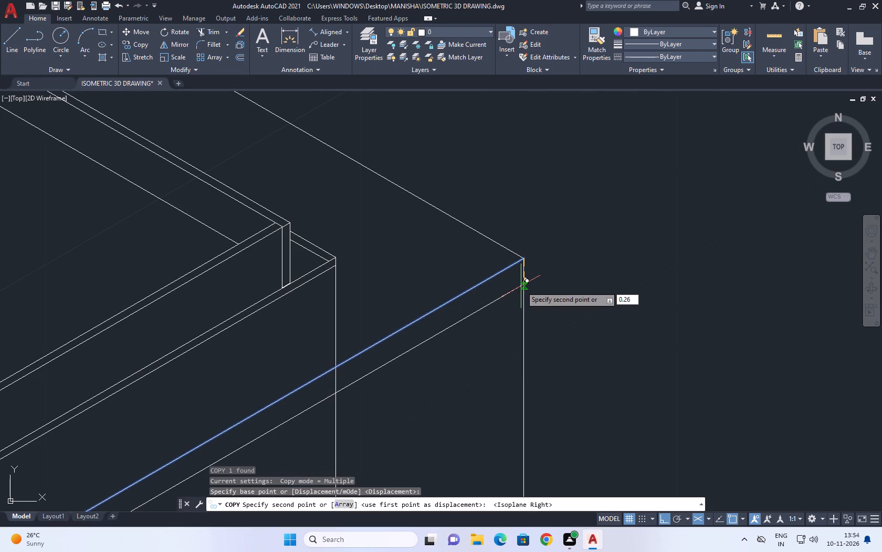
key(BackSpace)
text(26)
key(Return)
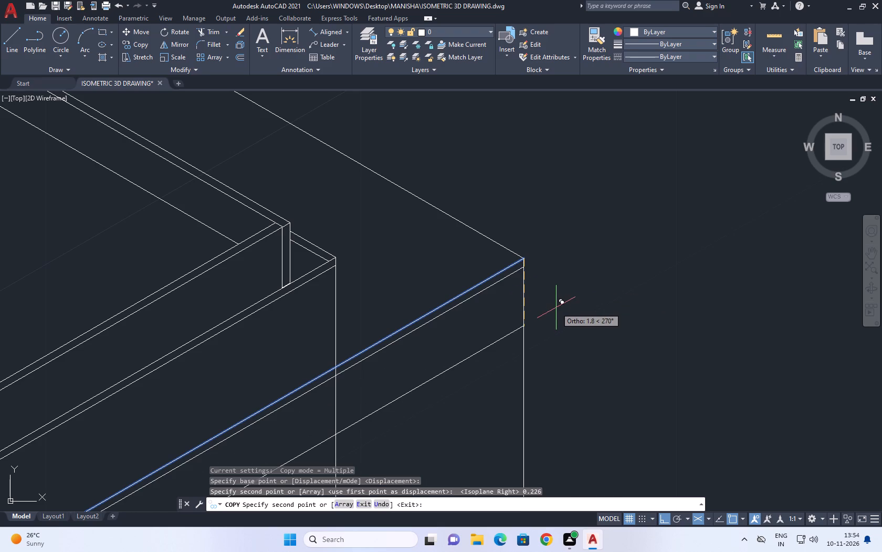
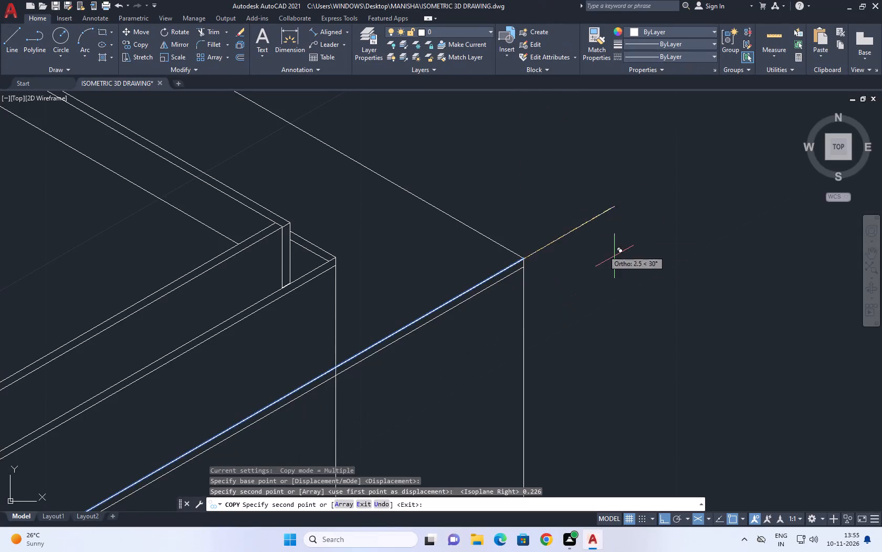
End the copy and erase the stray array of slanted edge lines beside the building.
scroll(520, 219, down, 3)
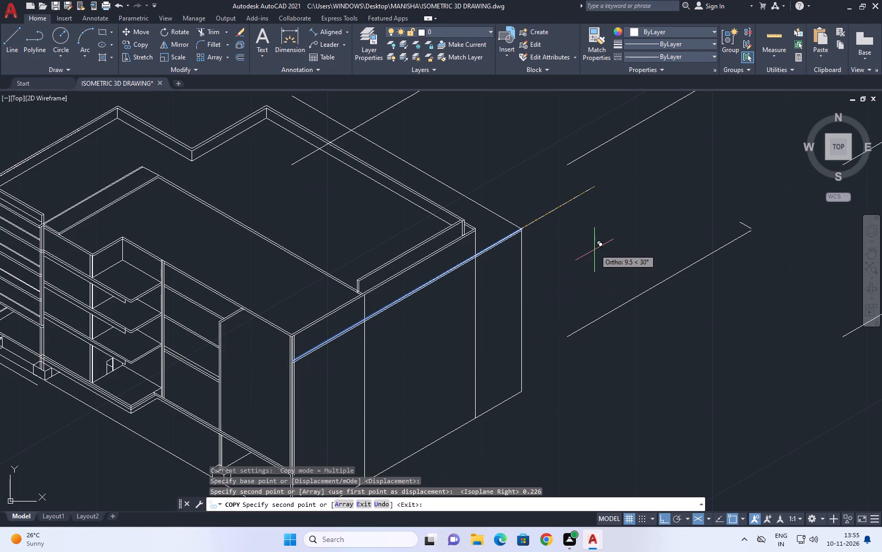
scroll(503, 200, up, 1)
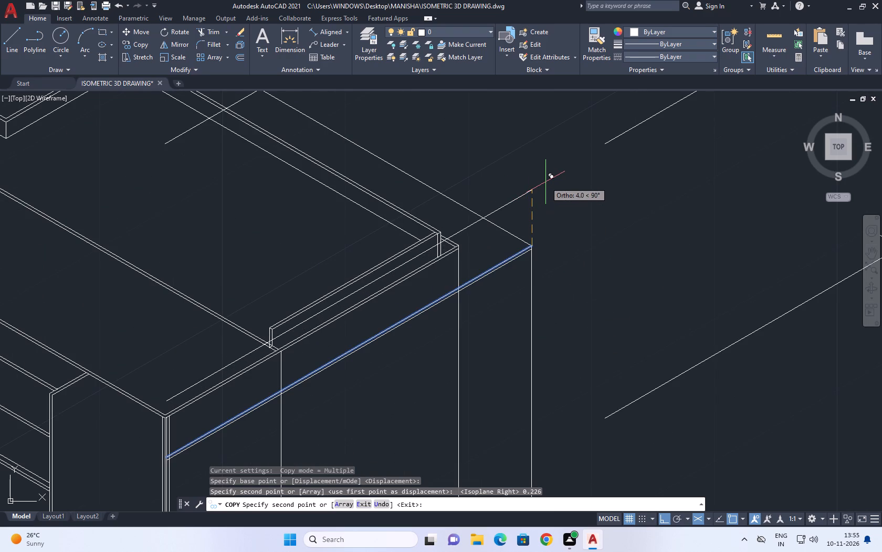
key(Escape)
scroll(508, 238, down, 2)
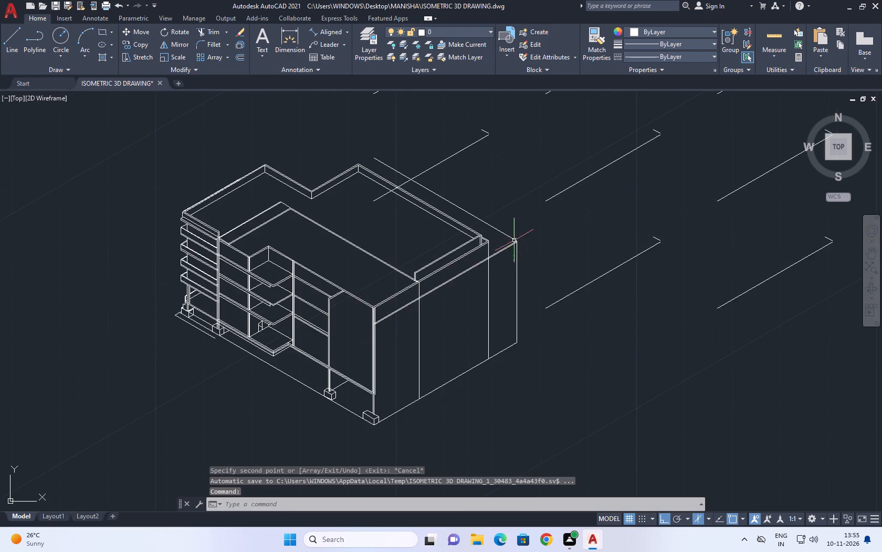
middle_drag(518, 233, 481, 328)
scroll(481, 330, down, 2)
scroll(672, 360, up, 1)
drag(705, 405, 668, 309)
click(647, 272)
key(Delete)
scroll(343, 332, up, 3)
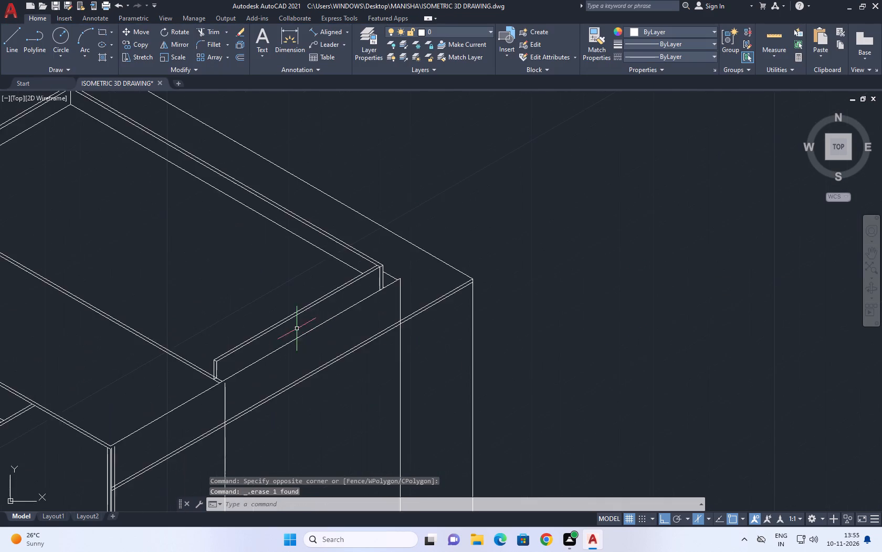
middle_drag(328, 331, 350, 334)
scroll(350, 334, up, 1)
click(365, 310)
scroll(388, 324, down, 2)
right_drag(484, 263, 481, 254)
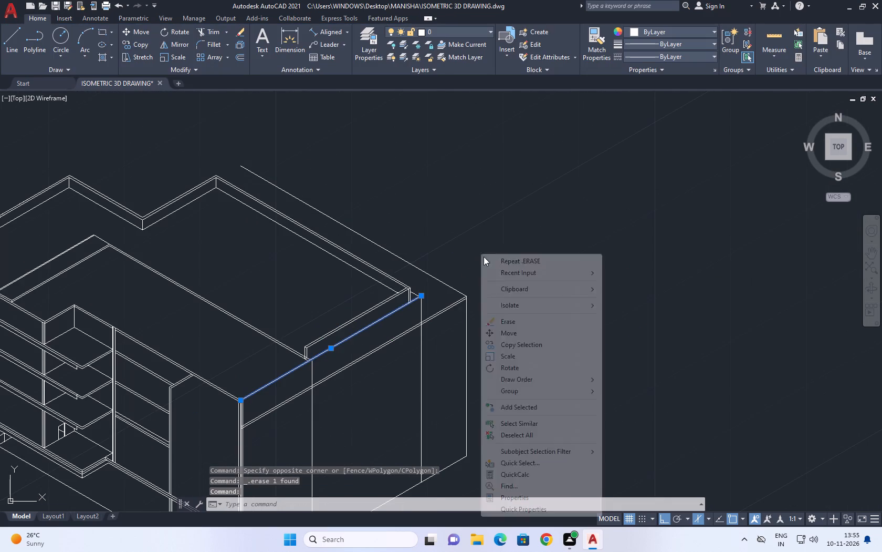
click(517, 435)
Move the short edge line beside the parapet's rear end so its outer end meets the roof edge's outer corner.
middle_drag(400, 314, 427, 408)
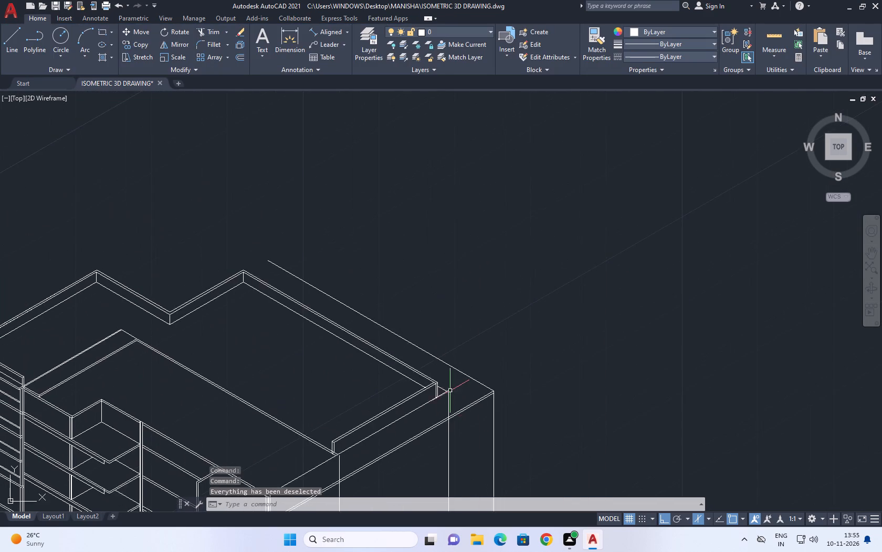
scroll(445, 391, up, 5)
scroll(450, 355, down, 2)
scroll(429, 365, up, 1)
click(446, 353)
click(425, 353)
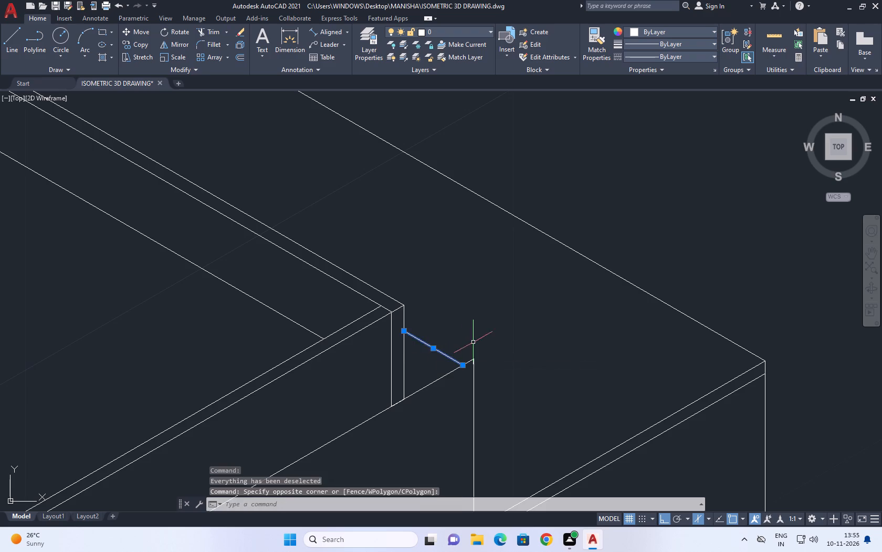
middle_drag(474, 341, 459, 371)
scroll(464, 362, up, 1)
key(m)
key(space)
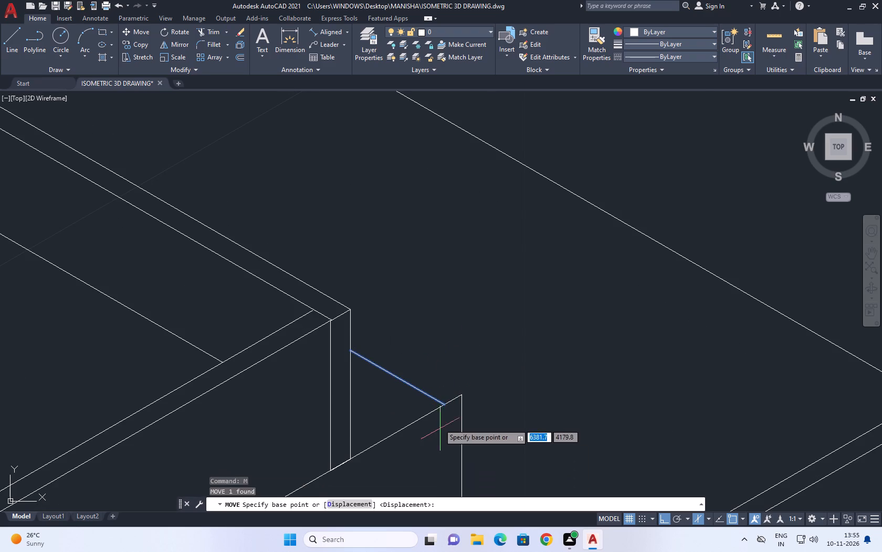
scroll(436, 413, up, 1)
click(448, 404)
click(477, 382)
scroll(450, 357, down, 3)
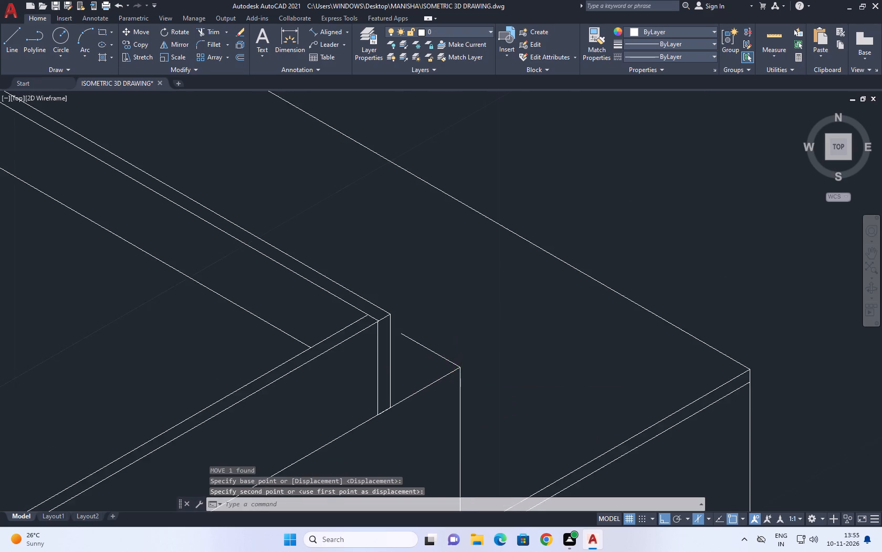
Extend the short edge line's inner end back to the parapet's rear vertical line.
scroll(461, 348, down, 3)
middle_drag(475, 337, 479, 347)
scroll(451, 359, up, 3)
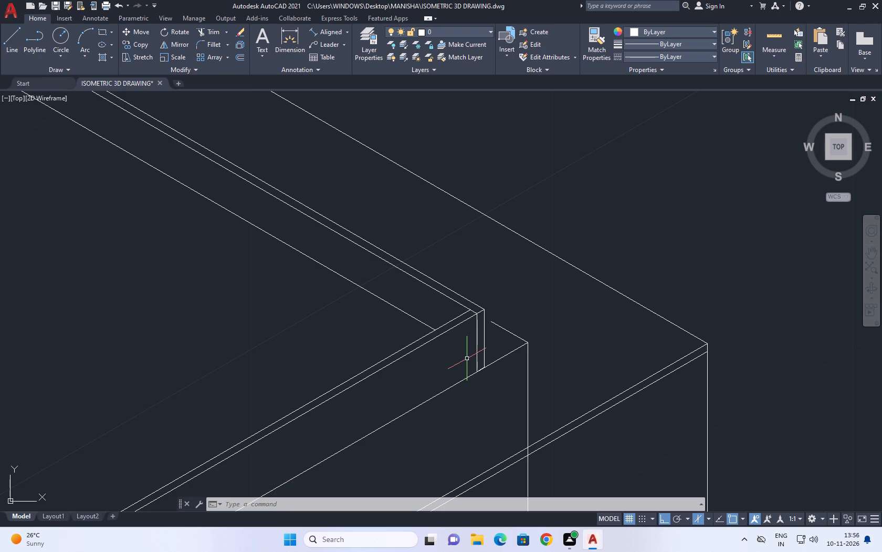
scroll(490, 117, down, 1)
middle_drag(528, 246, 513, 270)
scroll(496, 268, up, 3)
middle_drag(464, 274, 464, 275)
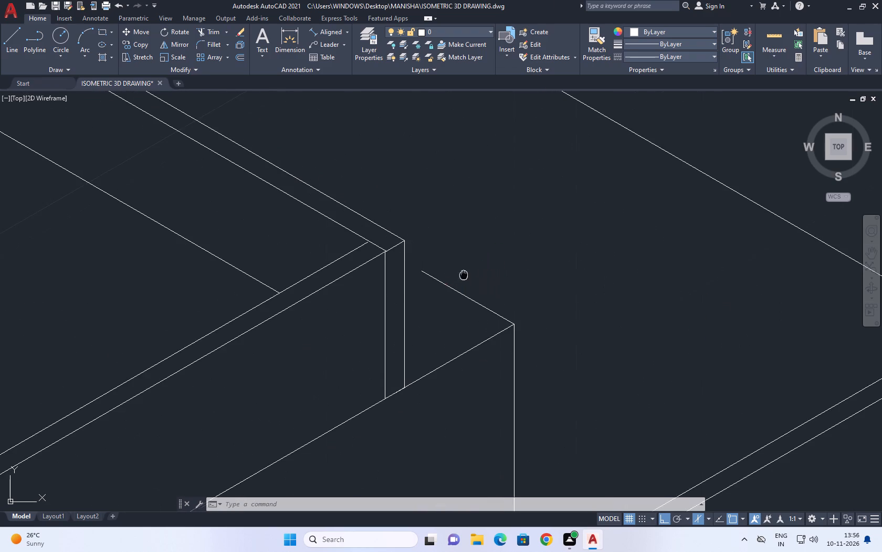
middle_drag(464, 275, 464, 287)
text(EX)
key(space)
click(469, 293)
click(454, 317)
key(Escape)
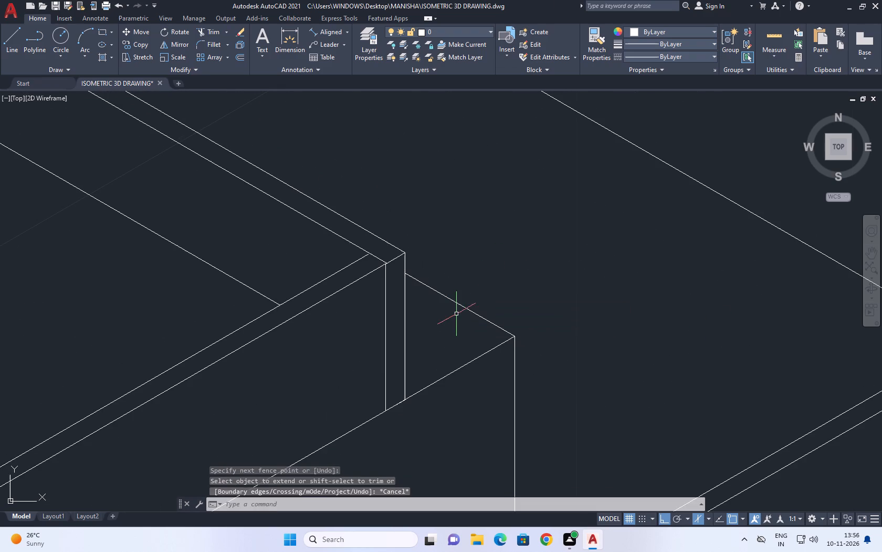
Copy the short edge line 0.226 inward along the slanted roof edge from the outer corner.
click(460, 311)
drag(458, 310, 455, 303)
click(454, 292)
click(434, 315)
middle_drag(475, 315, 452, 331)
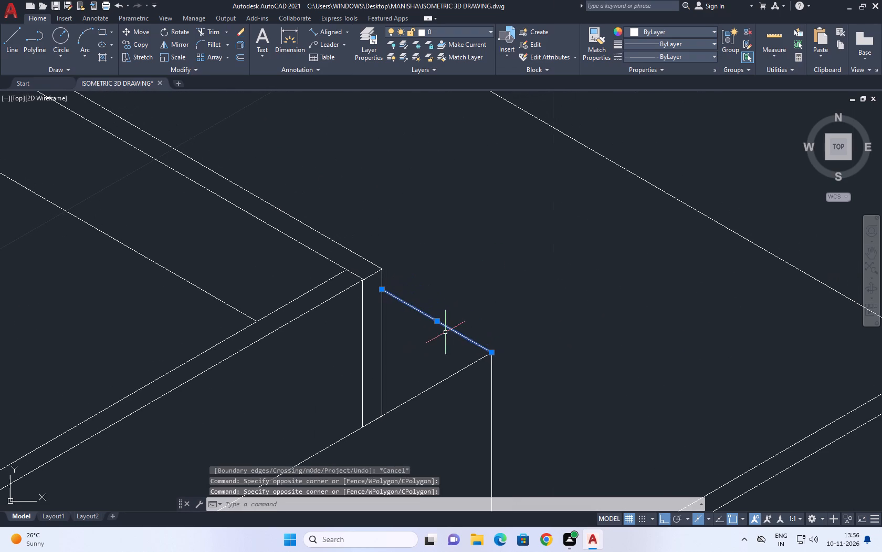
key(c)
key(o)
key(space)
click(490, 352)
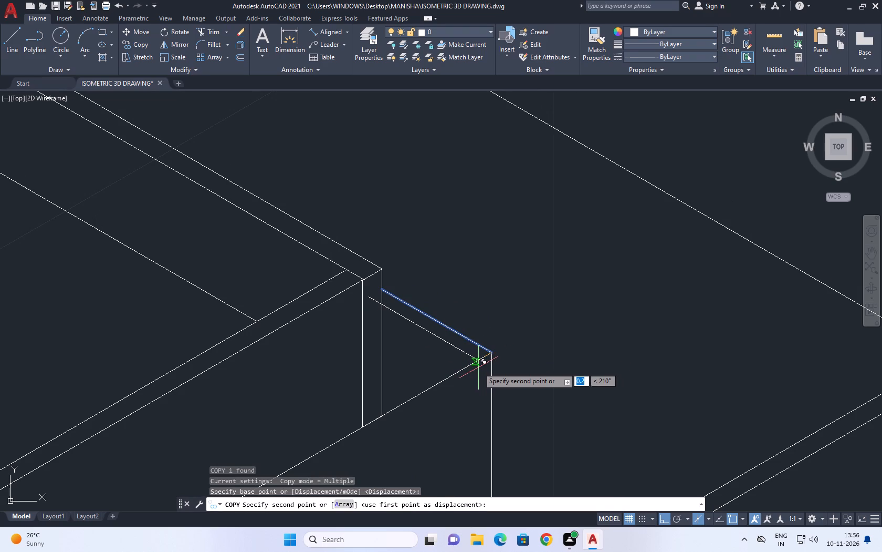
text(0.)
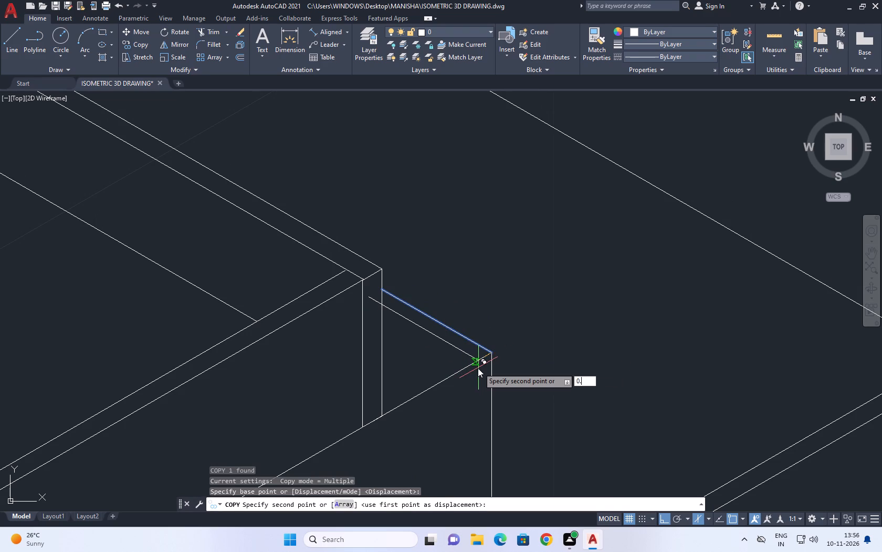
text(226)
key(space)
key(Escape)
Trim the copied short line where it passes behind the parapet's rear vertical line, keeping the parapet's top lines intact.
middle_drag(472, 353, 488, 352)
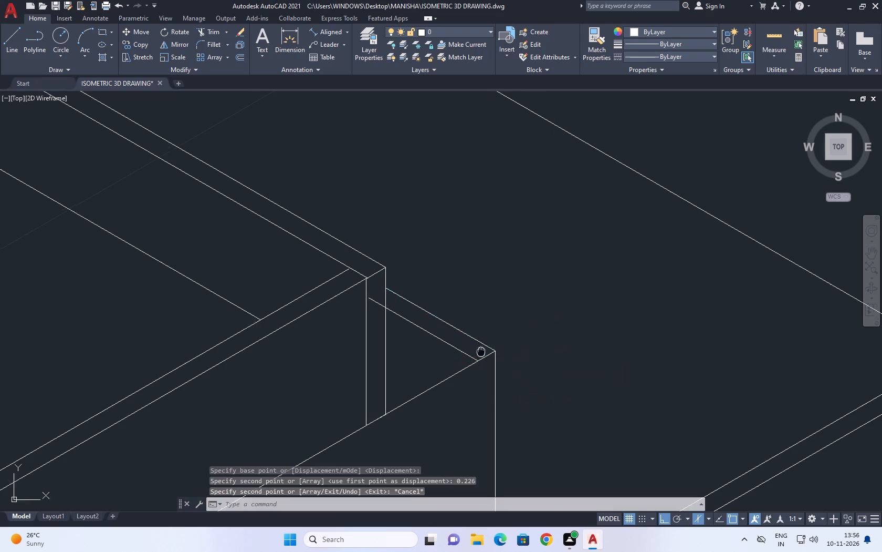
middle_drag(488, 352, 497, 347)
key(t)
key(r)
key(space)
click(398, 297)
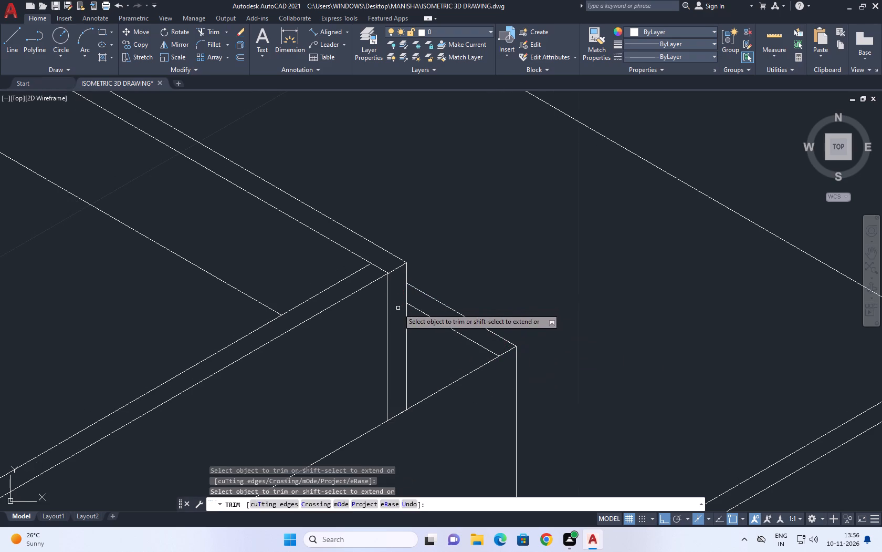
click(386, 270)
scroll(408, 286, down, 1)
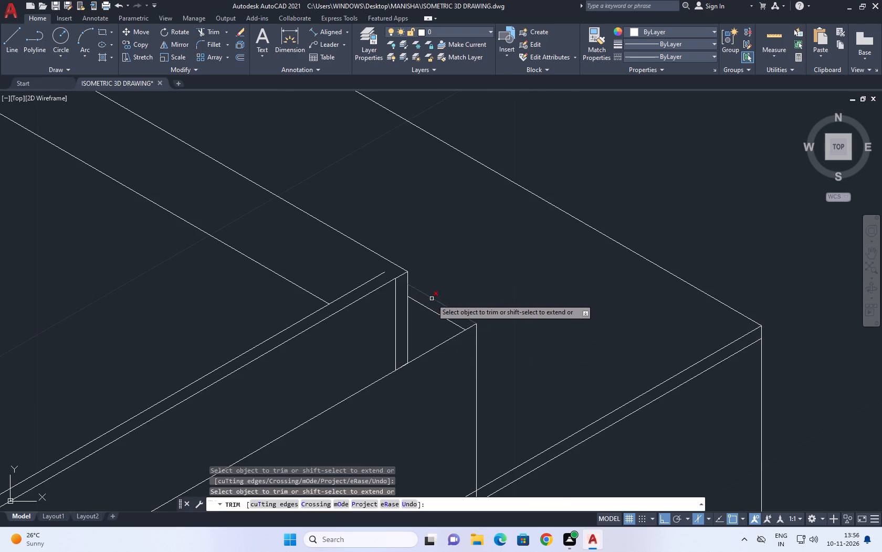
key(ctrl+z)
key(space)
Fillet the parapet's two inner top edge lines into a sharp corner at its rear end, radius 0.
scroll(388, 291, up, 2)
middle_drag(330, 248, 452, 358)
key(f)
key(space)
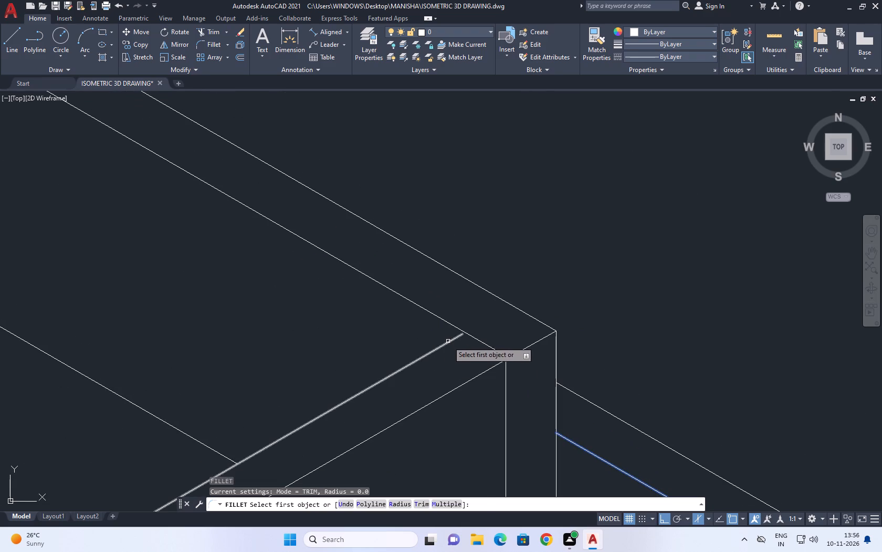
click(448, 341)
click(457, 328)
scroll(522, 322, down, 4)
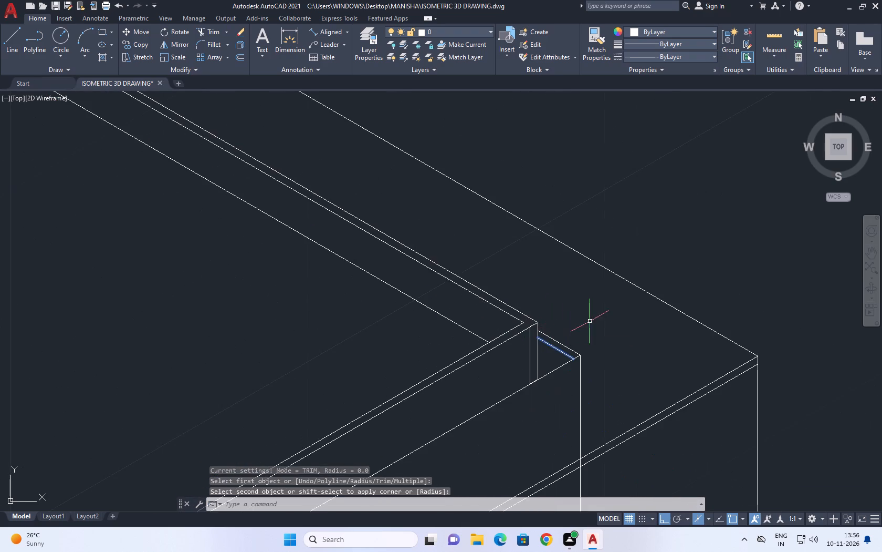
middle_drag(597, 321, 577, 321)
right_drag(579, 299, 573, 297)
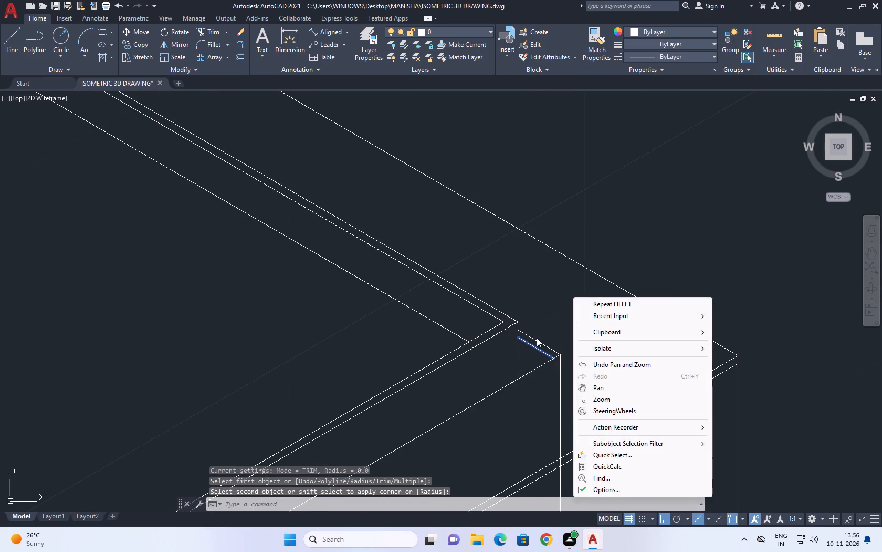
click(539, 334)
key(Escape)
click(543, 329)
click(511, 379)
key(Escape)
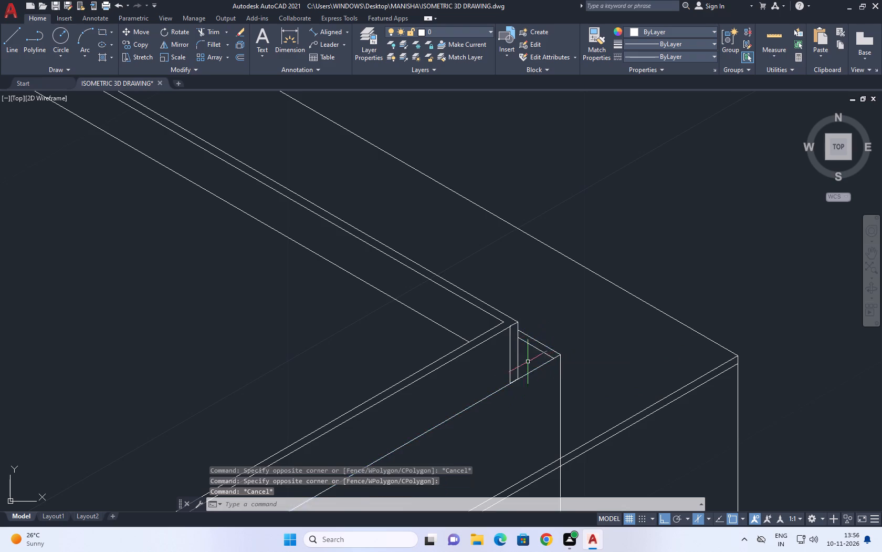
Stretch the top end of the vertical wall line near the parapet's front end down to the lower slanted edge line, leaving nothing selected.
scroll(514, 361, up, 2)
middle_drag(623, 346, 560, 303)
scroll(623, 346, up, 1)
scroll(560, 303, down, 2)
scroll(597, 328, down, 3)
middle_drag(613, 325, 587, 290)
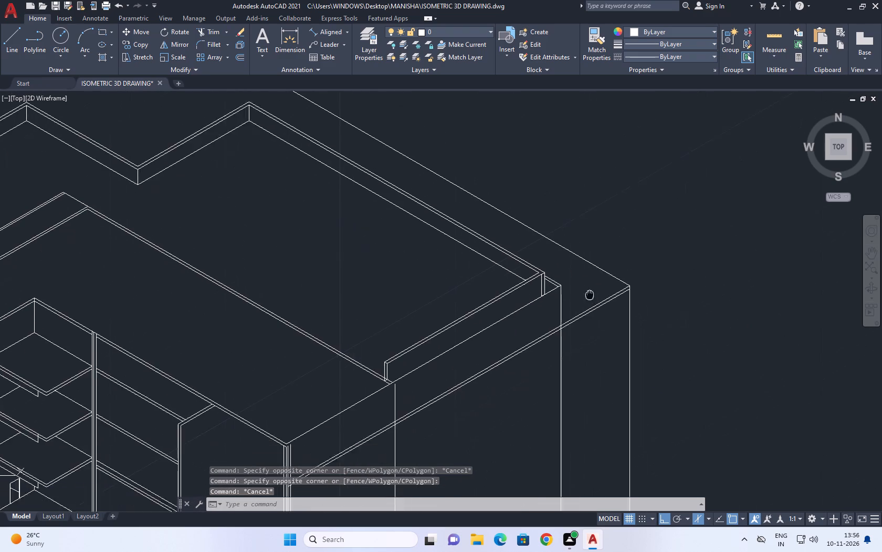
middle_drag(587, 290, 574, 264)
middle_drag(306, 400, 419, 363)
scroll(491, 334, up, 3)
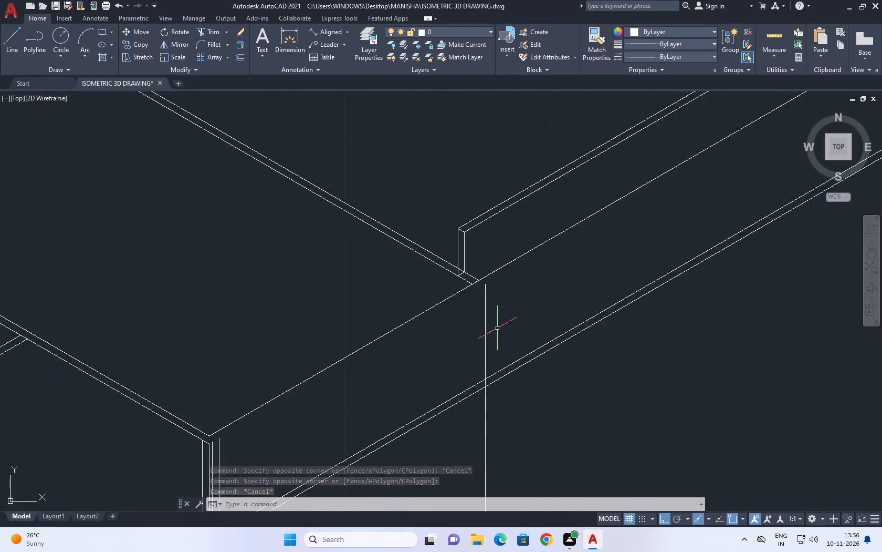
scroll(497, 328, up, 1)
click(490, 264)
click(430, 307)
click(467, 223)
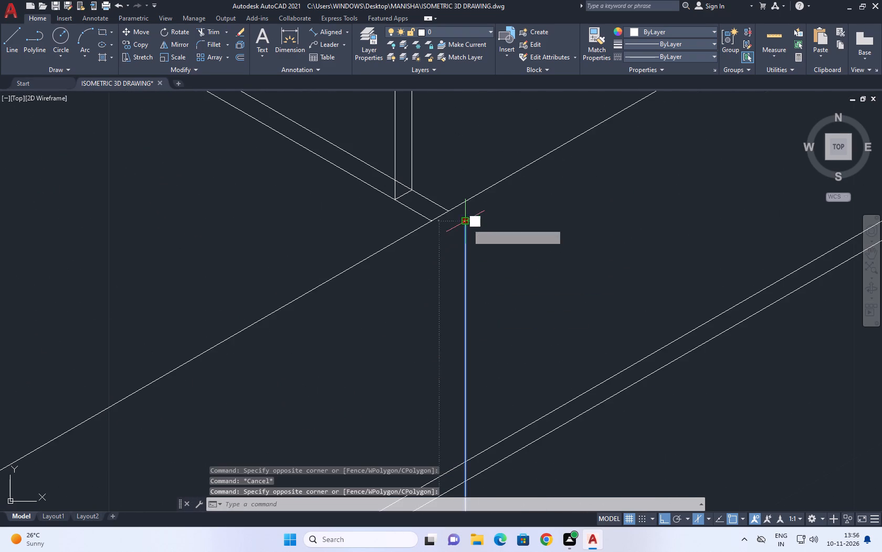
scroll(468, 227, down, 3)
click(467, 328)
right_click(488, 266)
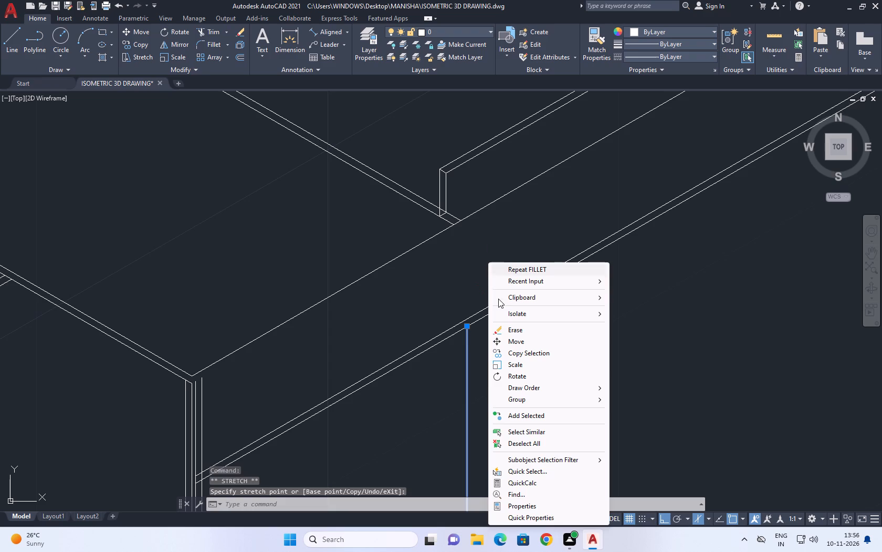
click(509, 441)
Examine the roof's rear corner, the slanted slab edges and the vertical lines of the outer side wall.
scroll(477, 394, down, 3)
middle_drag(543, 357, 530, 336)
scroll(570, 296, up, 4)
scroll(523, 320, down, 2)
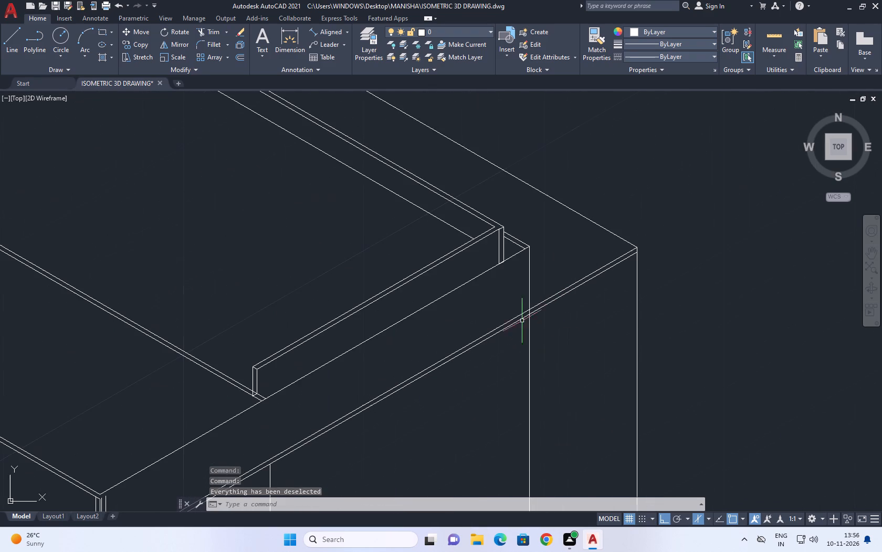
middle_drag(624, 362, 597, 394)
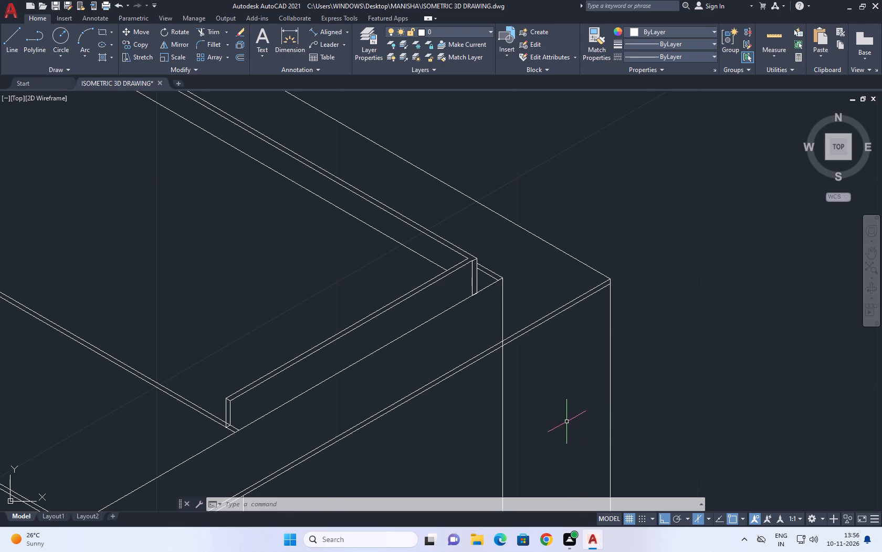
scroll(586, 434, down, 3)
middle_drag(571, 401, 566, 323)
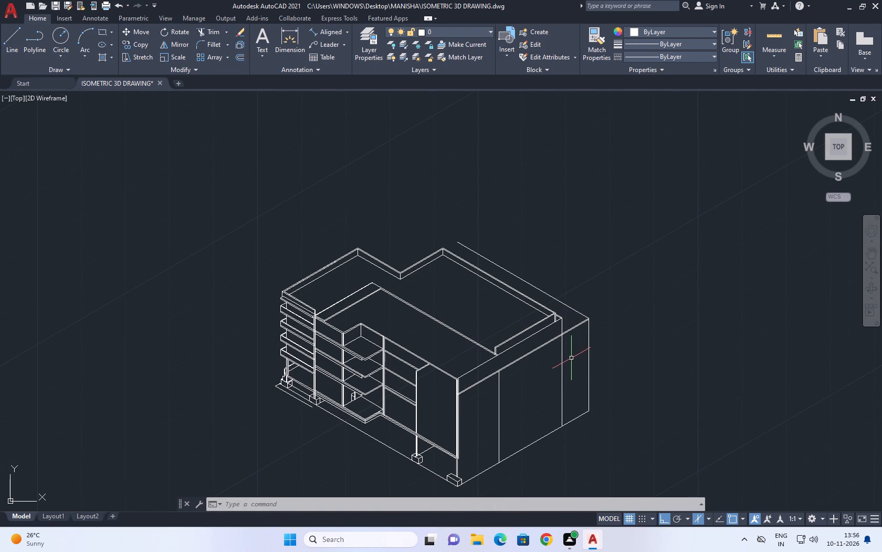
scroll(568, 333, up, 2)
click(569, 329)
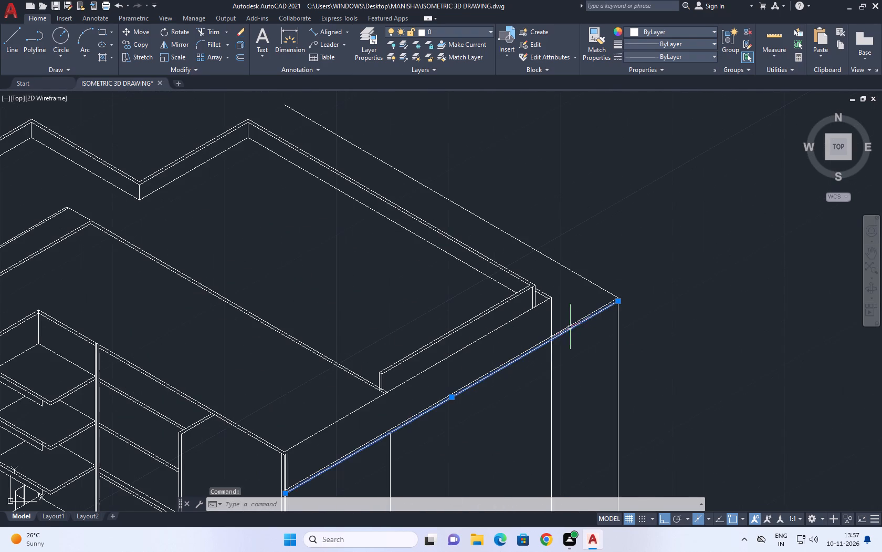
middle_drag(594, 285, 594, 297)
key(Escape)
middle_drag(584, 306, 560, 326)
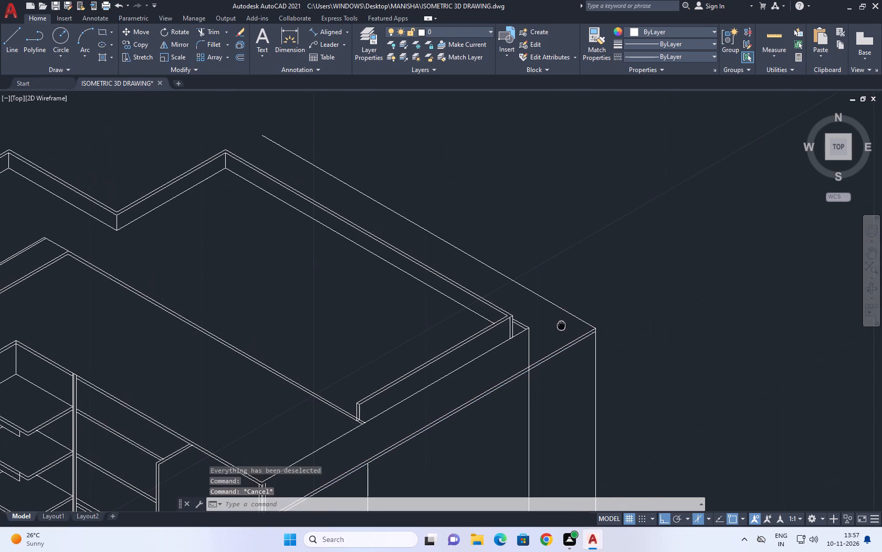
middle_drag(560, 326, 522, 398)
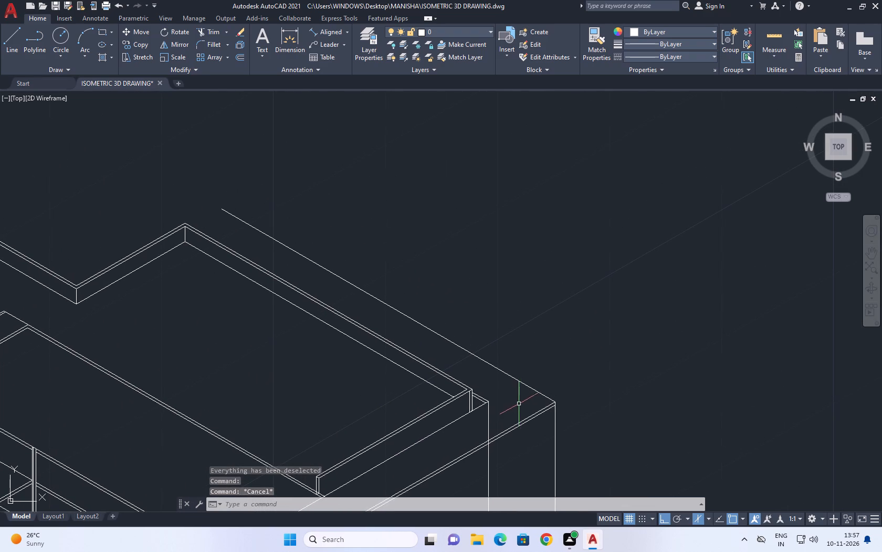
Measure the vertical distance from the roof edge's outer corner down to the upper slanted edge line with an aligned dimension.
middle_drag(494, 373, 487, 263)
drag(335, 32, 335, 27)
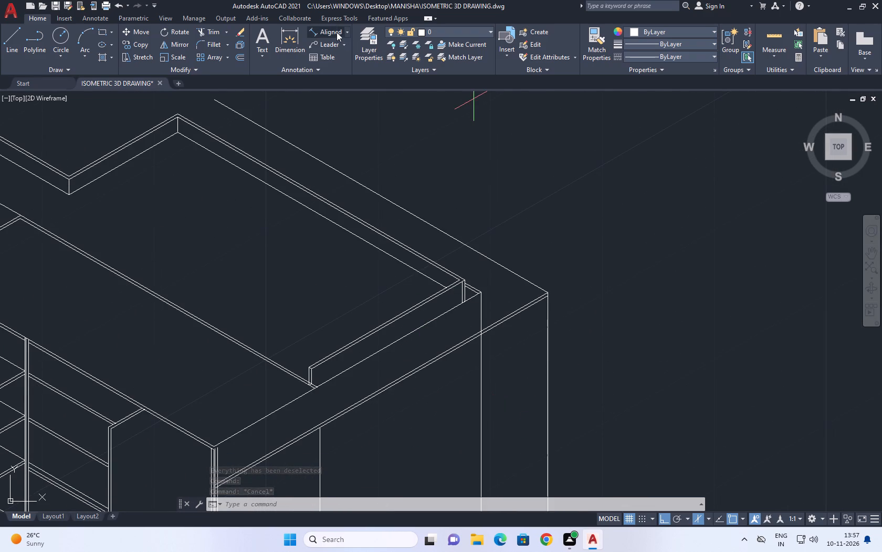
scroll(440, 342, up, 2)
scroll(510, 256, up, 1)
click(559, 198)
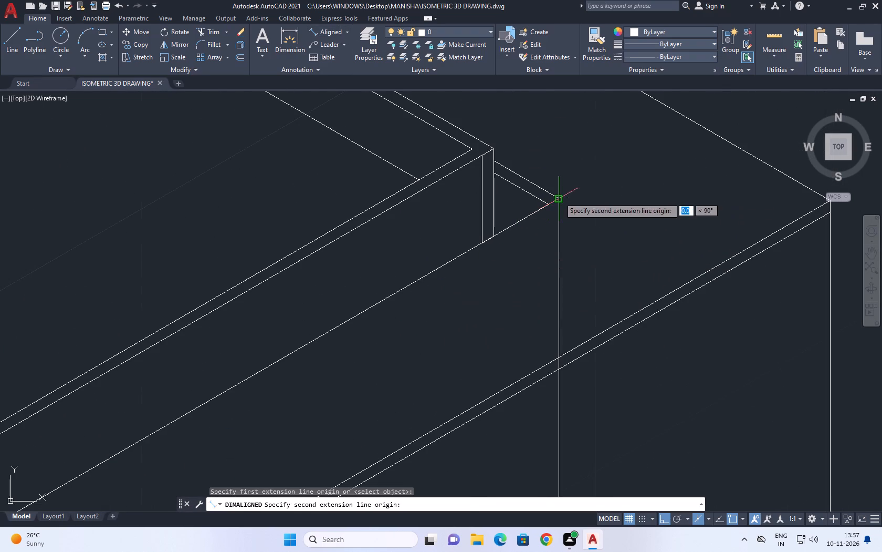
click(560, 354)
scroll(564, 344, down, 6)
key(space)
scroll(575, 347, up, 2)
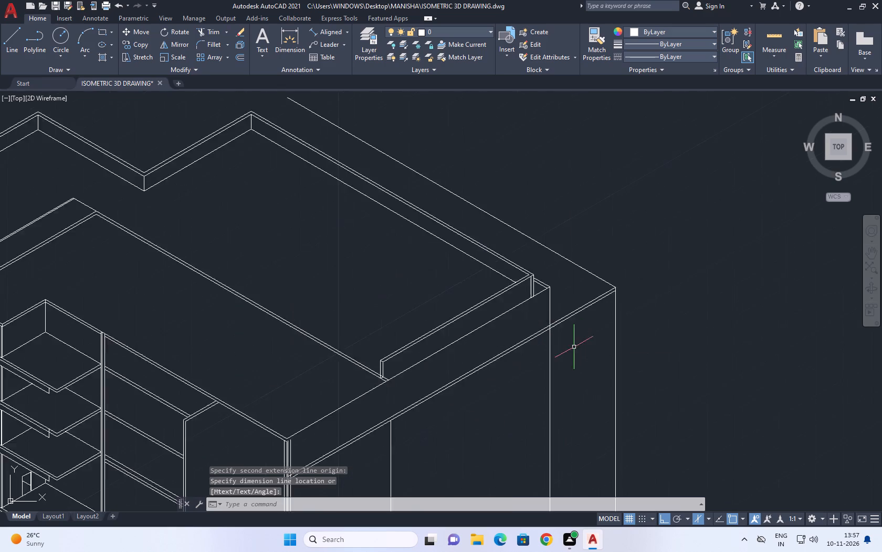
Move the two slanted slab edge lines on the outer side wall vertically upward by 0.2.
scroll(573, 346, up, 3)
drag(579, 300, 567, 271)
click(550, 236)
middle_drag(548, 250, 563, 289)
key(m)
key(space)
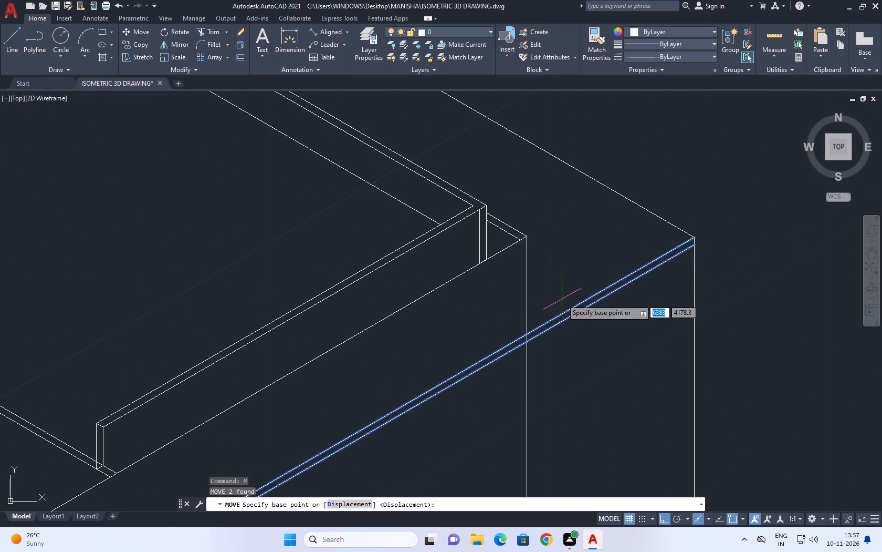
click(562, 299)
text(0.2)
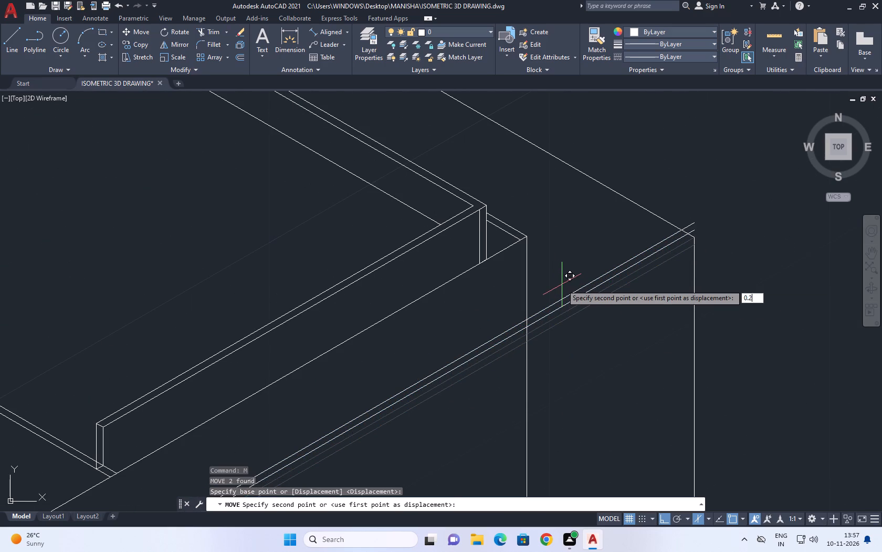
key(Return)
Extend the short vertical line at the building's front corner up to the slanted roof edge line.
scroll(614, 287, down, 2)
middle_drag(617, 340, 595, 252)
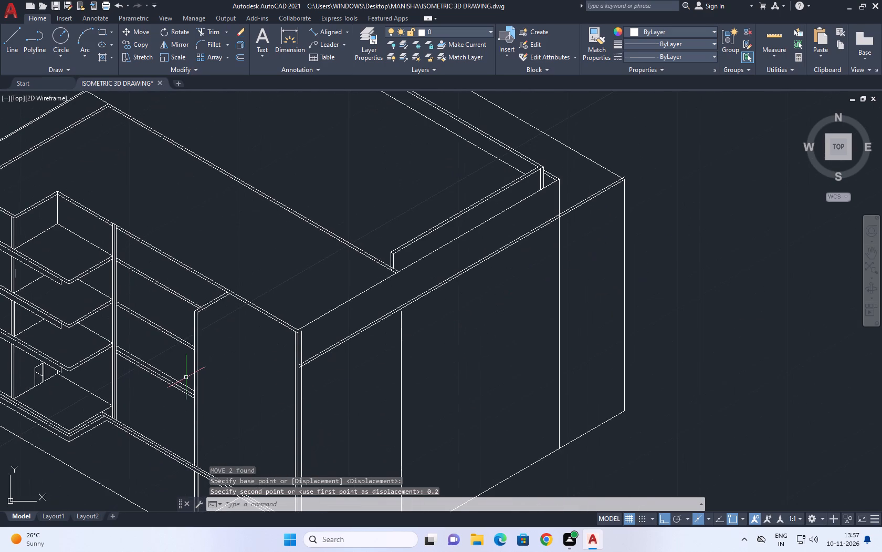
scroll(196, 378, up, 1)
key(e)
text(X)
key(space)
scroll(362, 325, up, 2)
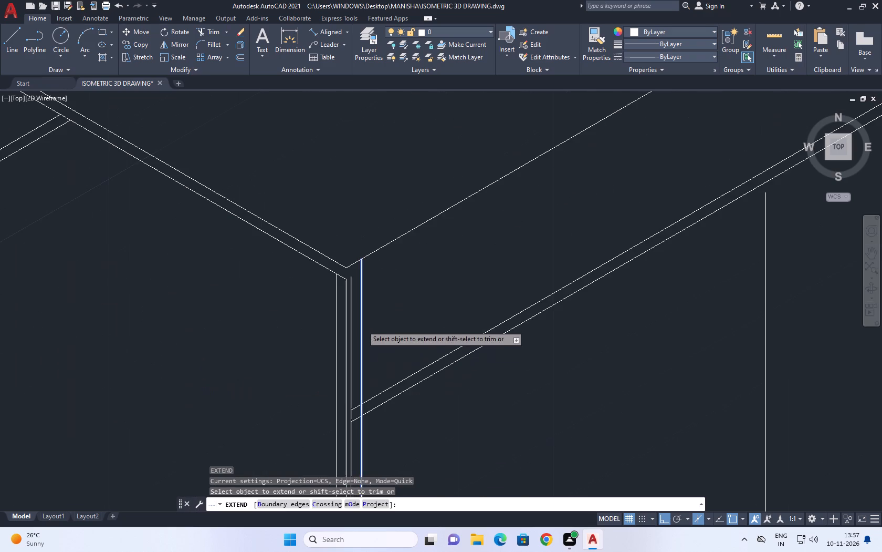
click(372, 298)
click(347, 312)
scroll(393, 302, down, 4)
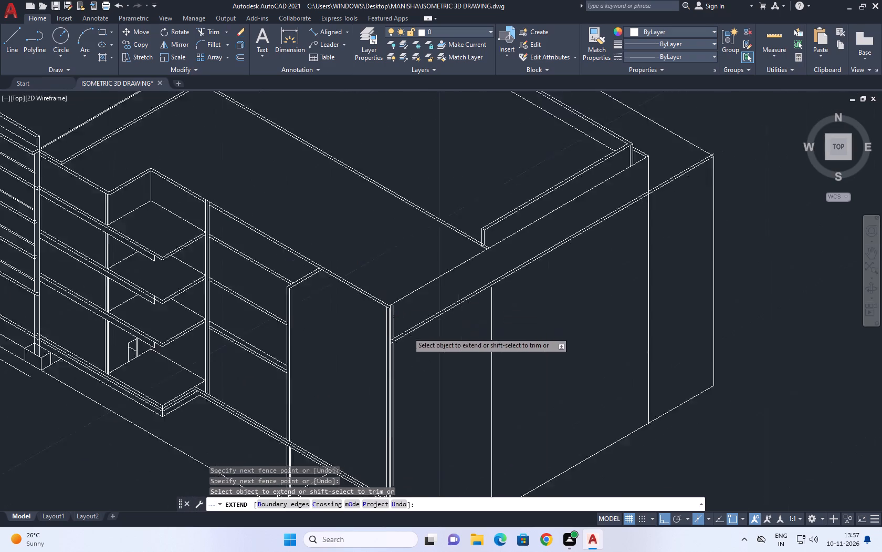
scroll(637, 221, up, 3)
key(space)
Trim the part of the upper slanted edge line that overshoots the outer roof edge at the rear corner.
middle_drag(454, 234, 457, 242)
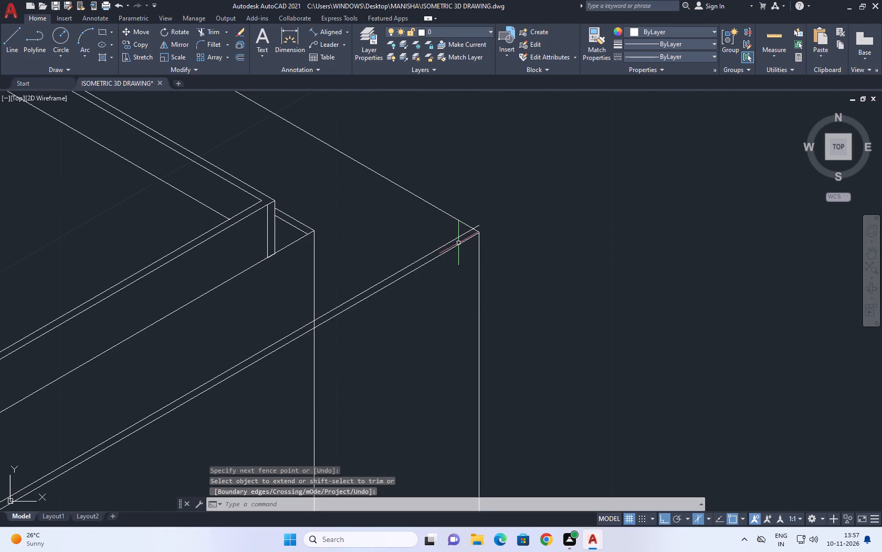
key(t)
key(r)
key(space)
scroll(488, 228, up, 5)
click(342, 257)
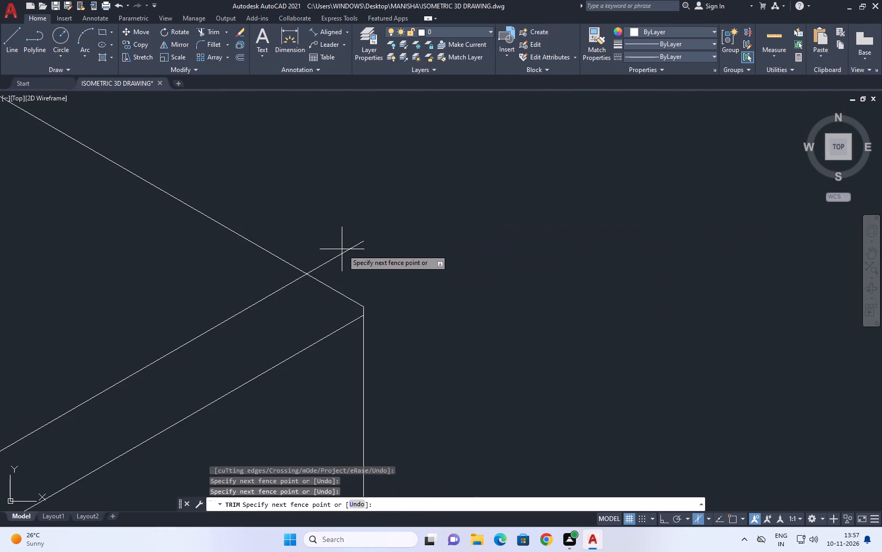
click(386, 246)
click(349, 240)
drag(357, 266, 361, 273)
Trim the ends of both slanted edge lines that cross the outermost vertical line at the front corner.
scroll(411, 257, down, 11)
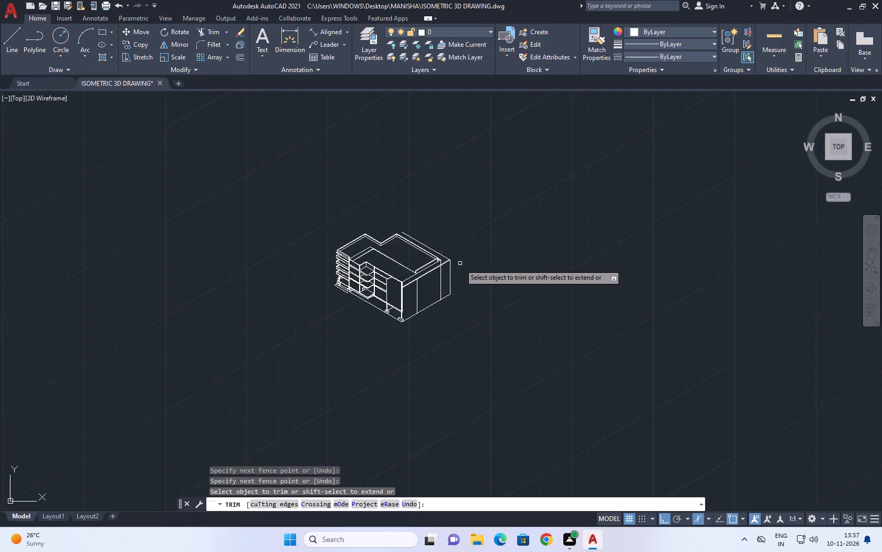
scroll(393, 297, up, 6)
scroll(421, 199, up, 4)
click(427, 161)
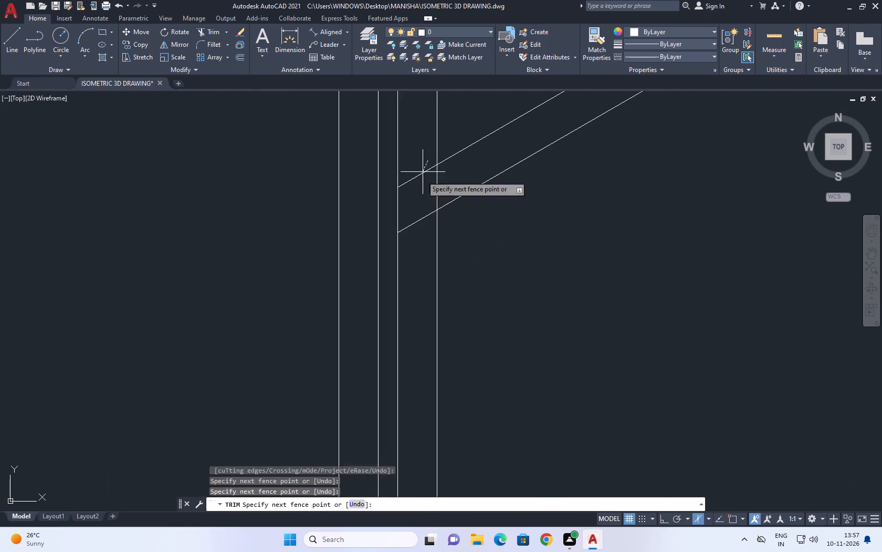
drag(420, 227, 418, 249)
scroll(418, 249, down, 10)
key(space)
Move both slanted edge lines together, bringing the upper line's rear end onto the outer wall's vertical corner line.
scroll(514, 256, up, 5)
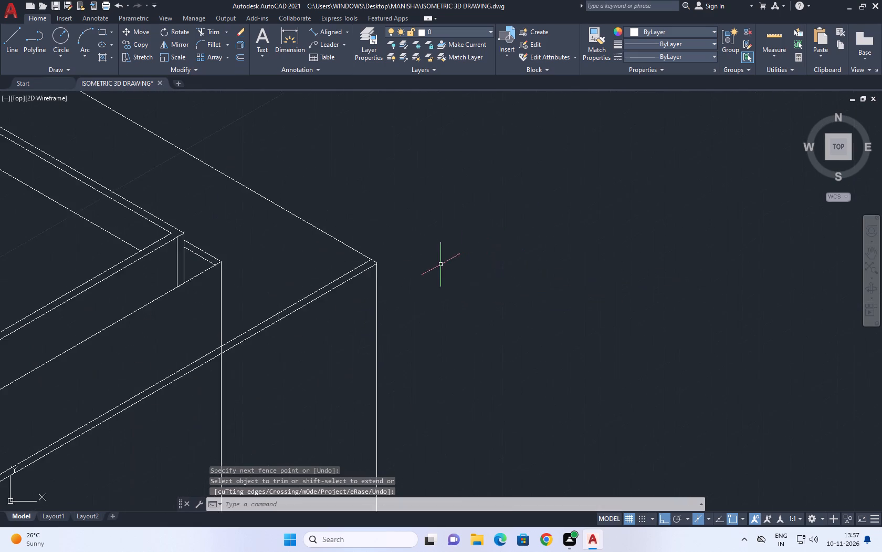
scroll(437, 268, up, 2)
click(337, 273)
click(311, 249)
scroll(347, 254, up, 1)
middle_drag(356, 263, 388, 287)
key(m)
key(space)
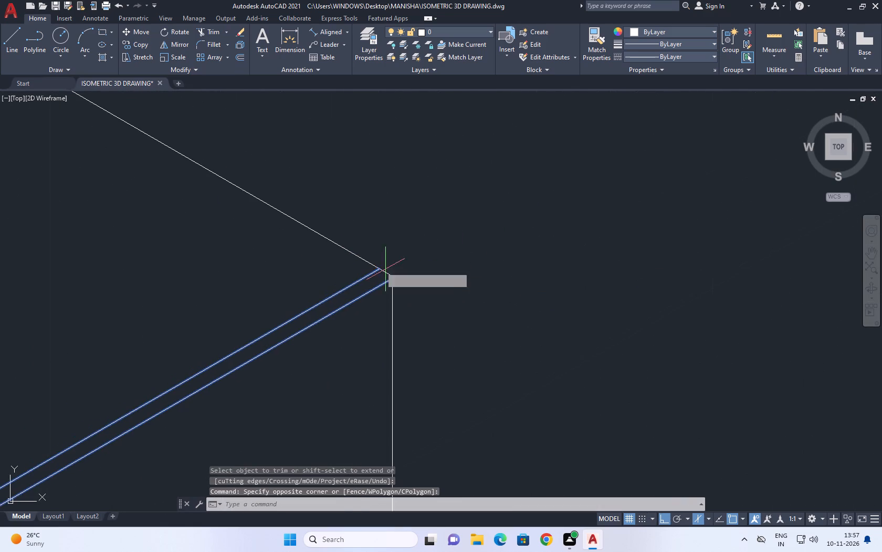
scroll(372, 263, up, 1)
click(380, 273)
click(403, 287)
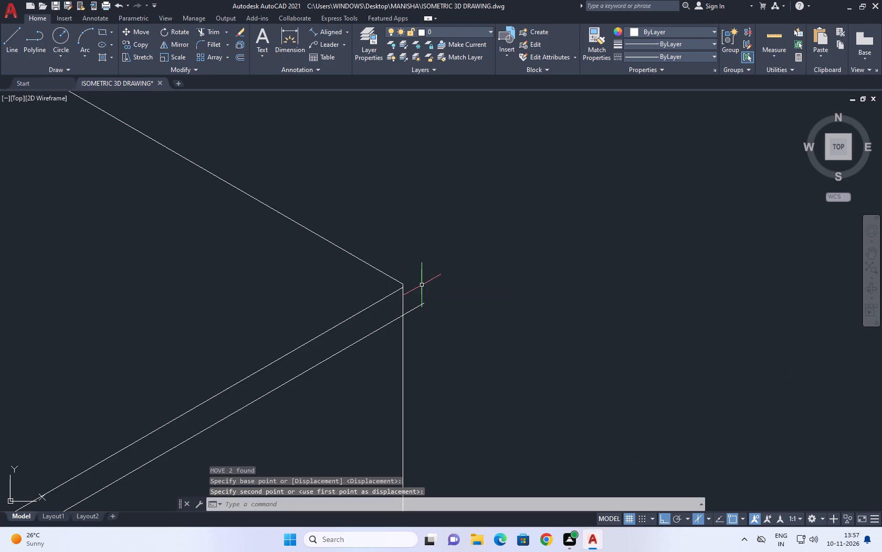
Move both slanted edge lines again, from the upper line's rear end to the roof edge's outer corner.
scroll(423, 284, down, 4)
scroll(417, 302, up, 5)
drag(413, 341, 400, 332)
click(376, 274)
middle_drag(398, 282, 409, 306)
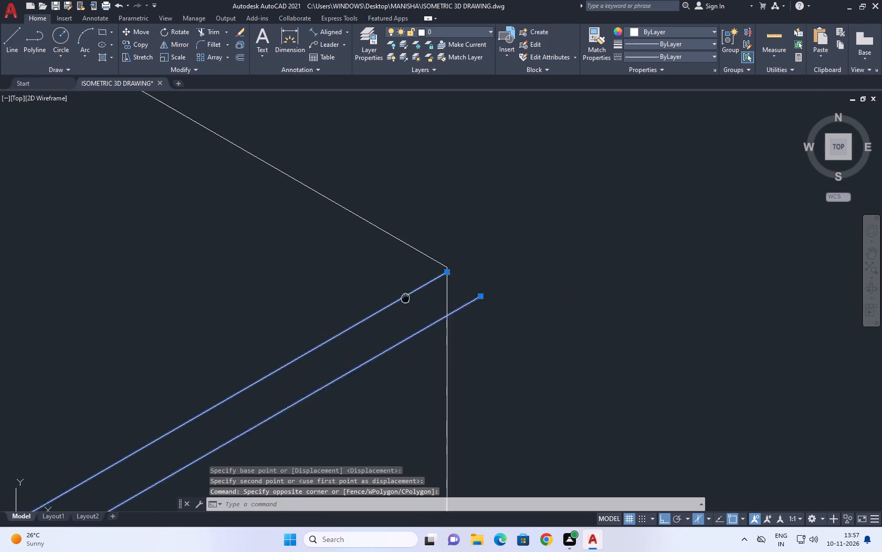
middle_drag(409, 306, 413, 311)
key(m)
key(space)
scroll(452, 300, up, 4)
click(468, 265)
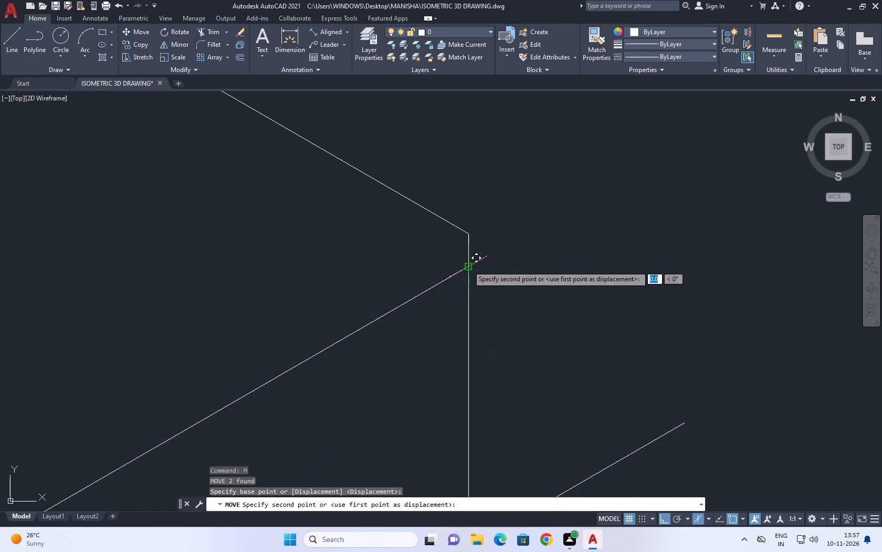
drag(470, 226, 470, 232)
Move only the upper slanted edge line so its rear end snaps exactly to the roof's outer corner point.
scroll(456, 239, up, 1)
click(453, 243)
click(440, 243)
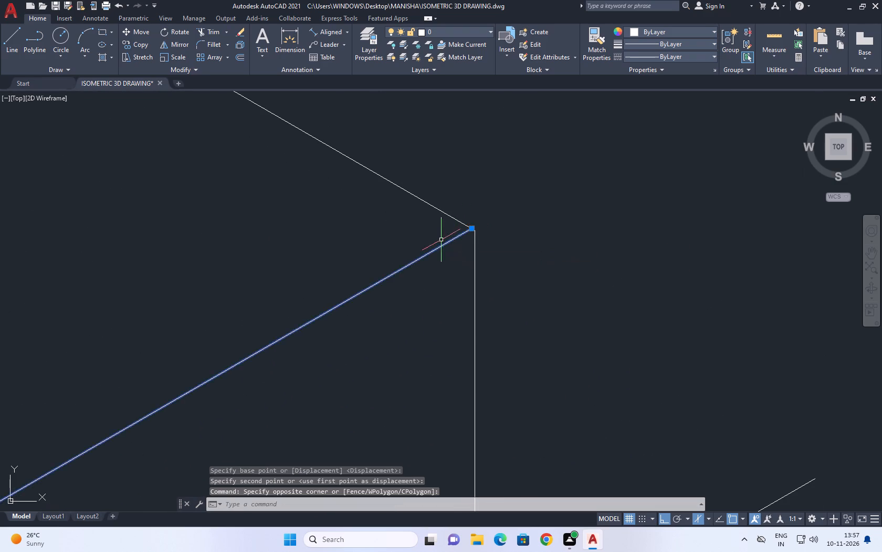
middle_drag(464, 248, 474, 285)
key(m)
key(space)
scroll(479, 264, up, 1)
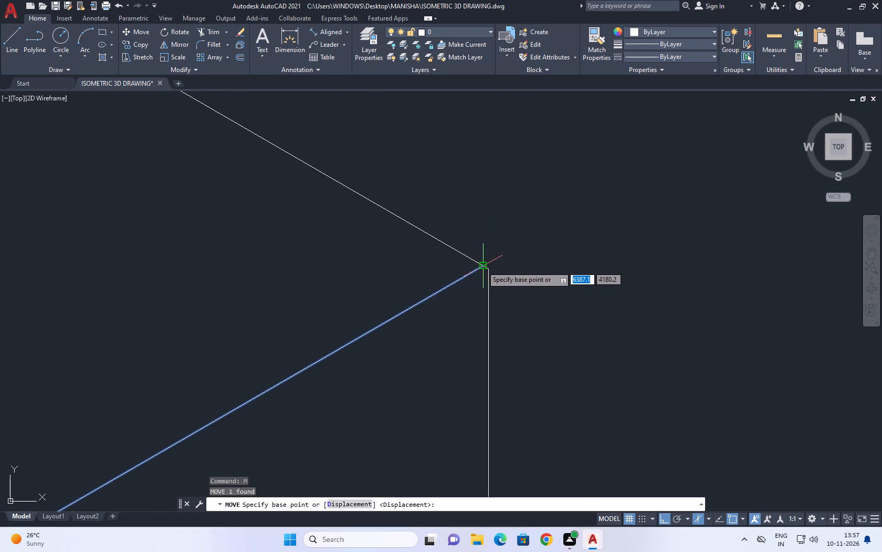
click(482, 266)
click(488, 268)
Extend the front ends of both slanted edge lines to the outermost vertical line at the front corner.
scroll(518, 269, down, 8)
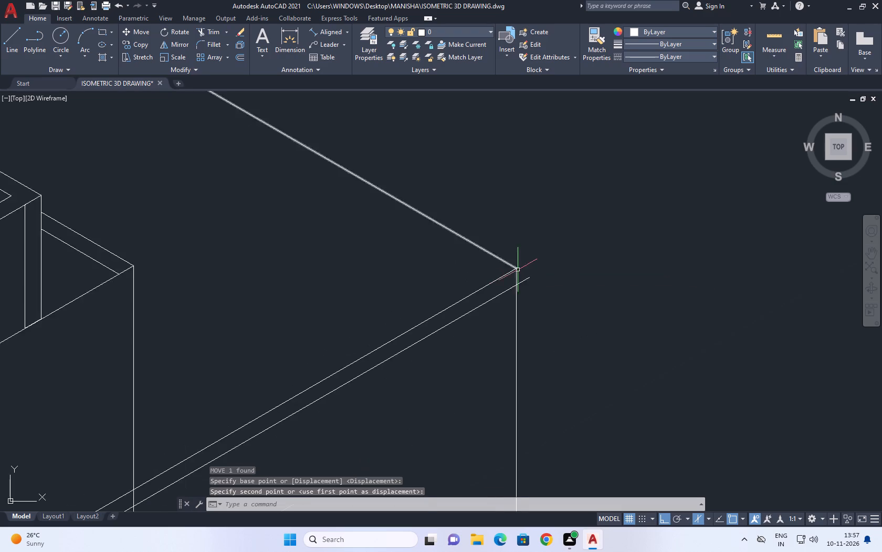
scroll(518, 270, down, 4)
middle_drag(394, 412, 572, 237)
scroll(218, 389, up, 1)
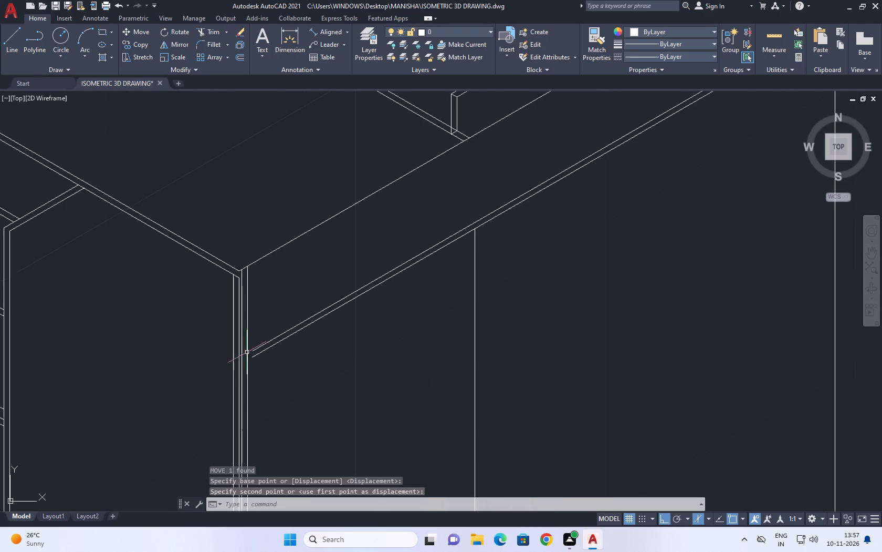
scroll(255, 348, up, 2)
scroll(342, 363, up, 1)
key(e)
key(x)
key(space)
click(283, 282)
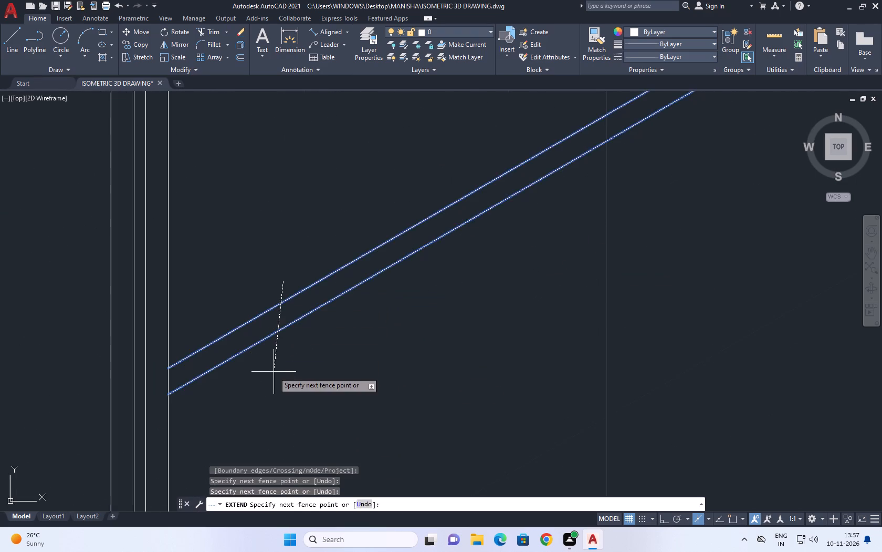
click(272, 373)
scroll(274, 369, down, 8)
key(space)
Trim the end of the lower slanted edge line that projects past the vertical wall line at the rear corner.
scroll(412, 310, up, 7)
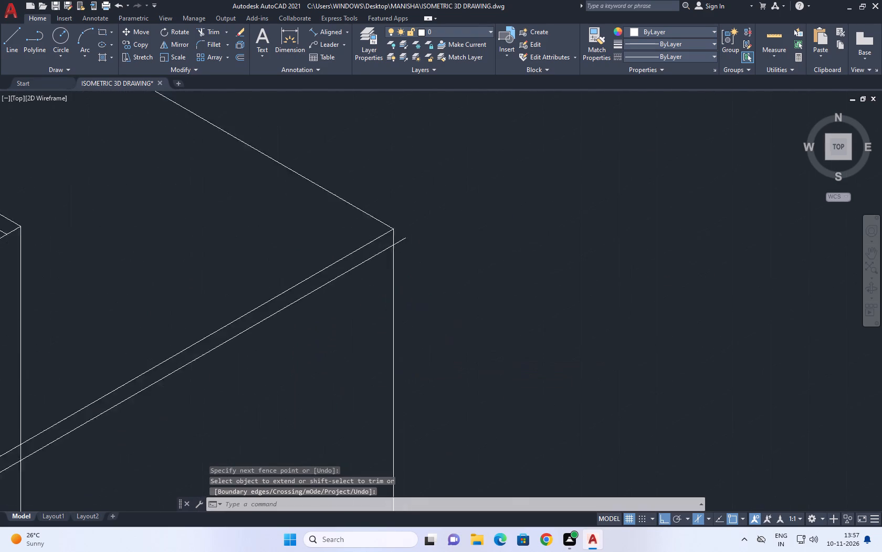
scroll(384, 274, up, 1)
middle_drag(386, 269, 405, 313)
text(TR)
key(space)
click(430, 246)
click(435, 221)
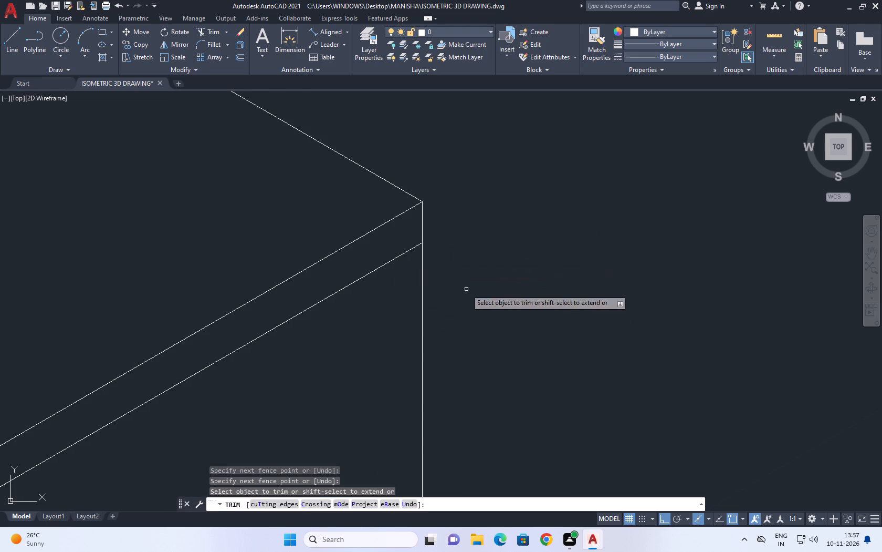
scroll(469, 308, down, 9)
key(space)
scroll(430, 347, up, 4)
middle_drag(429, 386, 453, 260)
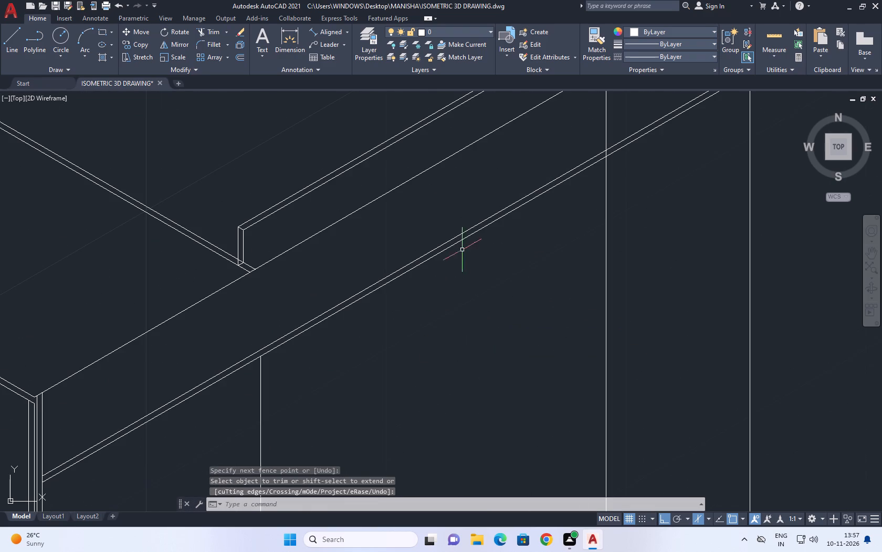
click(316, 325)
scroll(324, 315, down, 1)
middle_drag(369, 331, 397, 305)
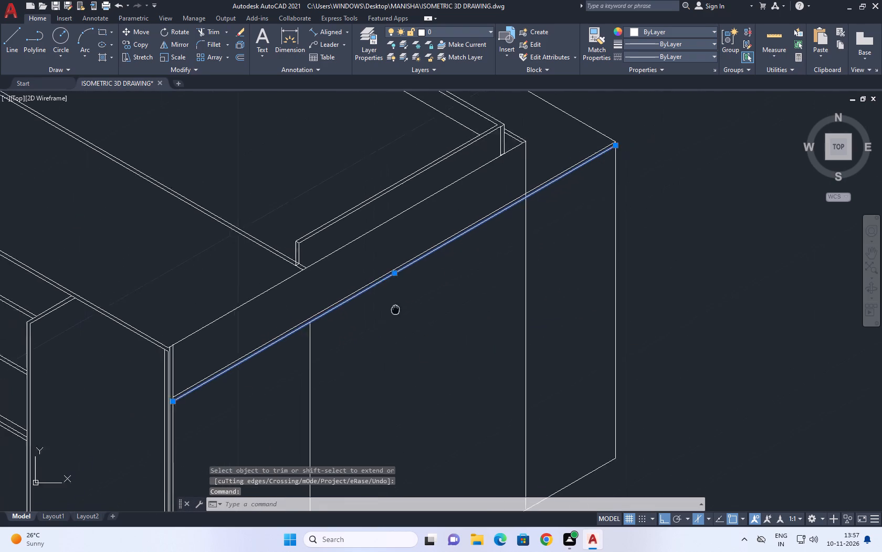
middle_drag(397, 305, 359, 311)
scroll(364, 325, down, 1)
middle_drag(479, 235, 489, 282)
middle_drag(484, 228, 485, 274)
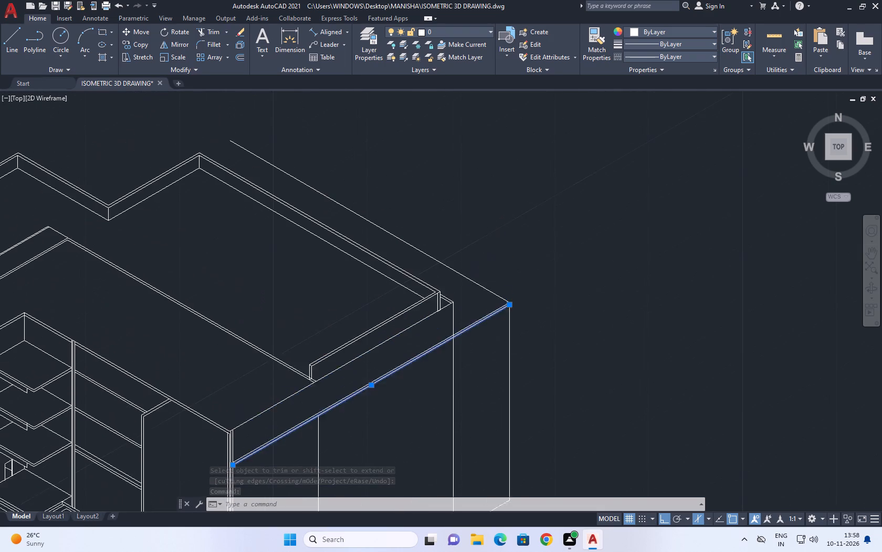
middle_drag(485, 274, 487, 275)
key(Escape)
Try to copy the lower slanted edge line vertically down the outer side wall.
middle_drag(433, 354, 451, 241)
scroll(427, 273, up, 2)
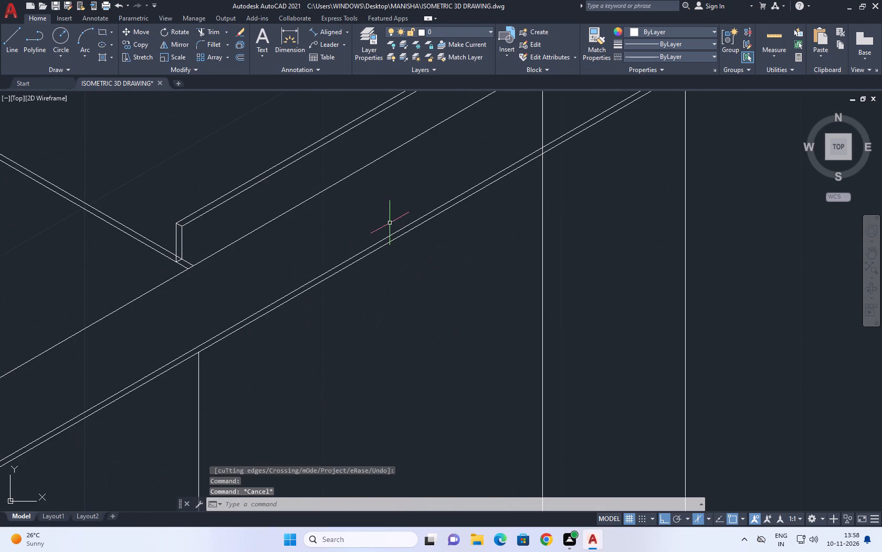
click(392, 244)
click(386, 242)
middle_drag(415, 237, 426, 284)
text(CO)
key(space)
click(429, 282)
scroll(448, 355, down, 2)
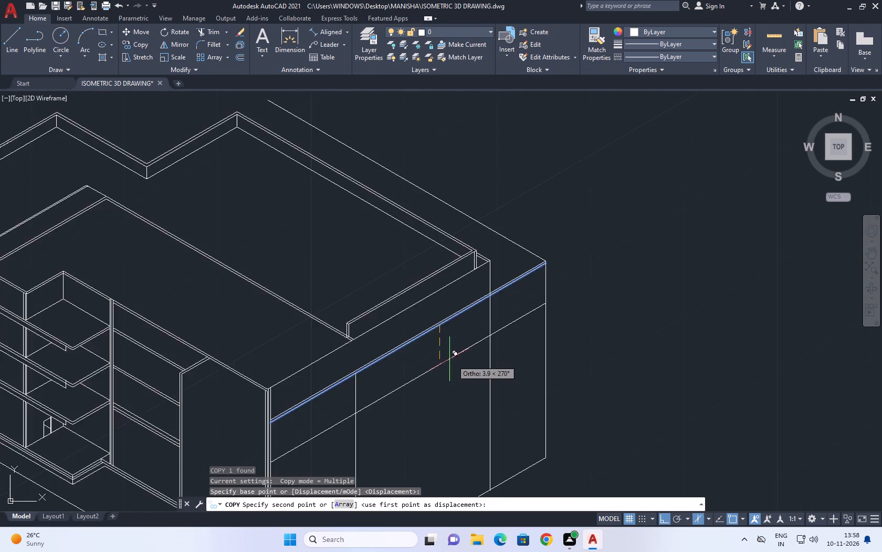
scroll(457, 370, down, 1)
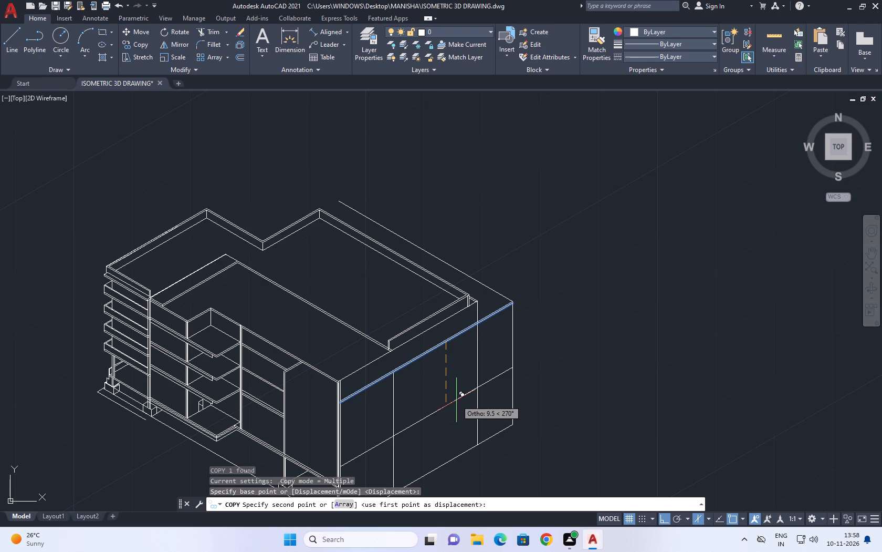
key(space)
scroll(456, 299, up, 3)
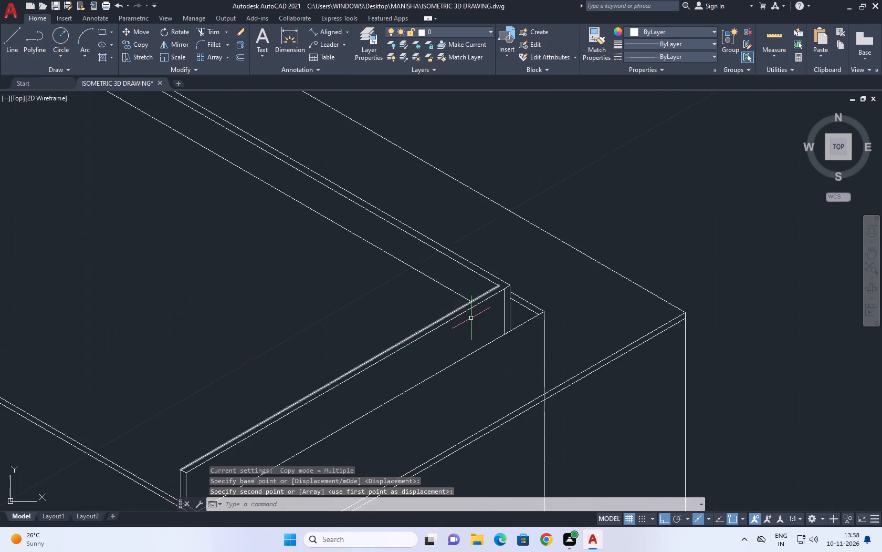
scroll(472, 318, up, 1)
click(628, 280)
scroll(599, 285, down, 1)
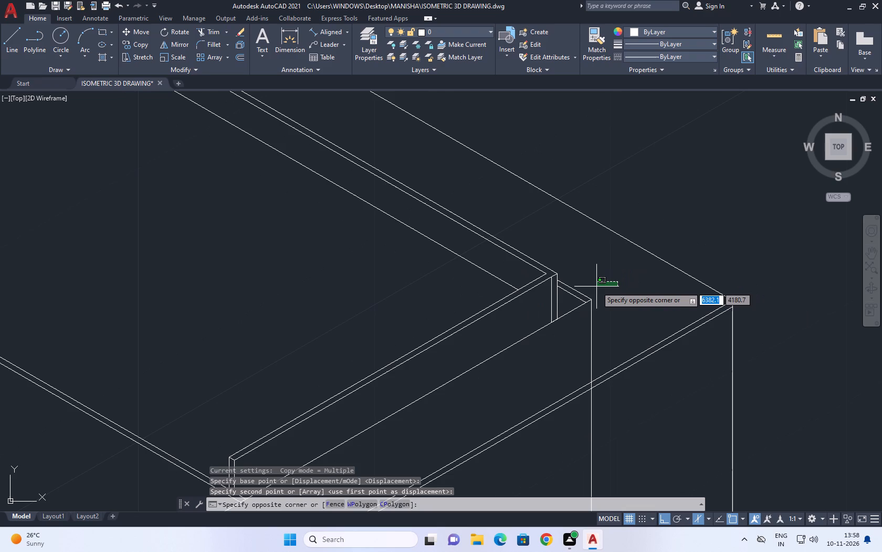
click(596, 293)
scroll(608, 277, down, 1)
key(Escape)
Move the rear and side roof parapet lines along the 30° axis by about 4.4 units onto the outer roof edge line.
scroll(600, 274, up, 4)
click(568, 268)
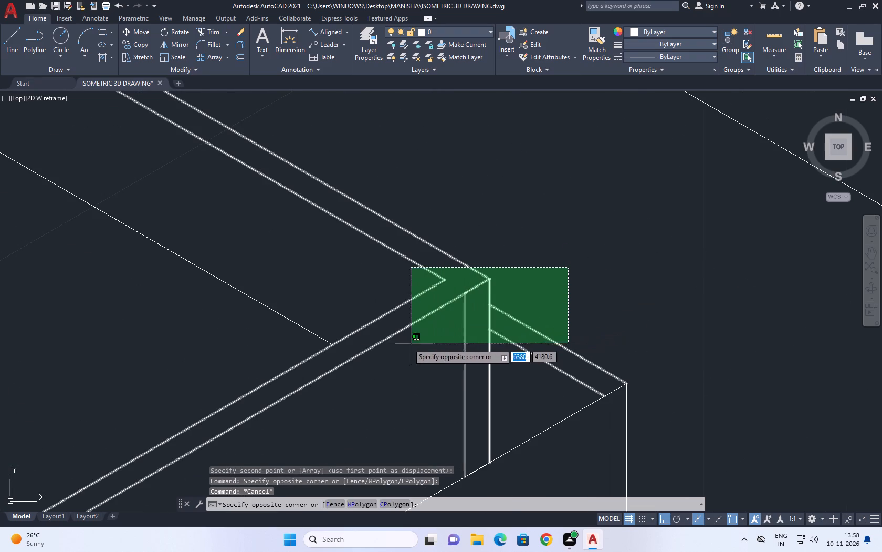
drag(307, 348, 275, 352)
scroll(470, 302, down, 6)
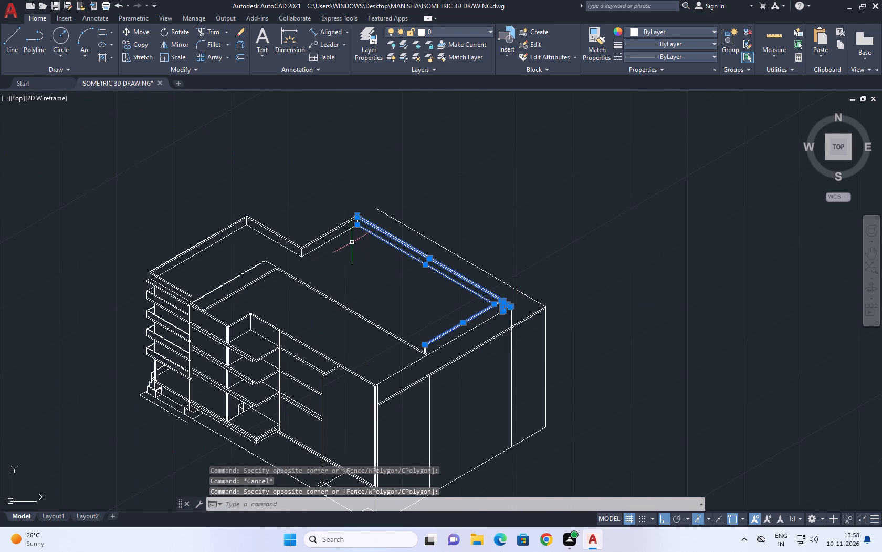
middle_drag(361, 243, 382, 273)
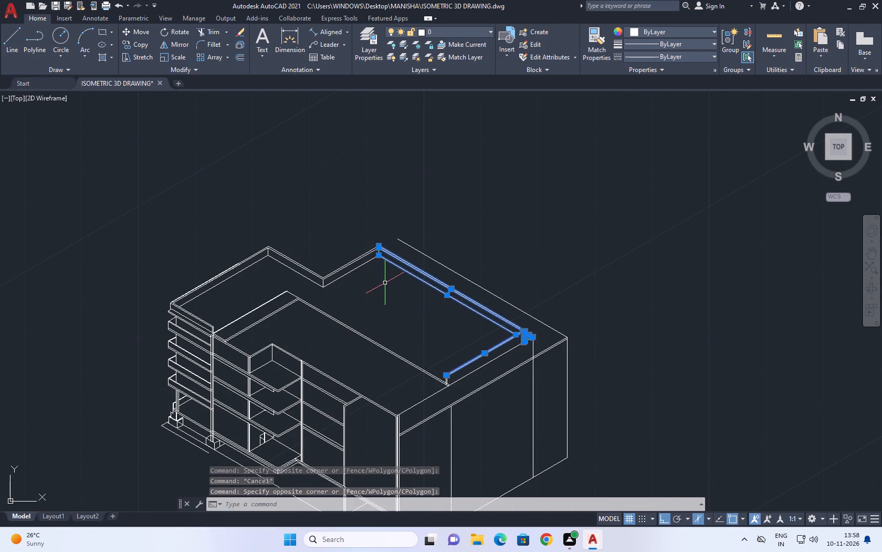
scroll(374, 278, up, 2)
drag(367, 277, 359, 253)
click(324, 178)
drag(432, 286, 415, 234)
click(354, 145)
middle_drag(514, 265, 505, 263)
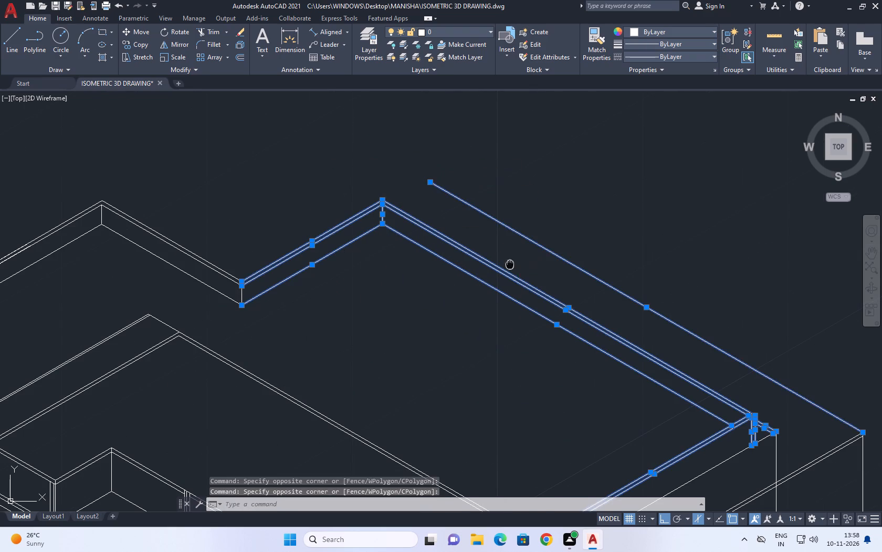
middle_drag(505, 263, 463, 244)
shift+drag(672, 347, 663, 321)
shift+click(612, 268)
scroll(639, 304, down, 2)
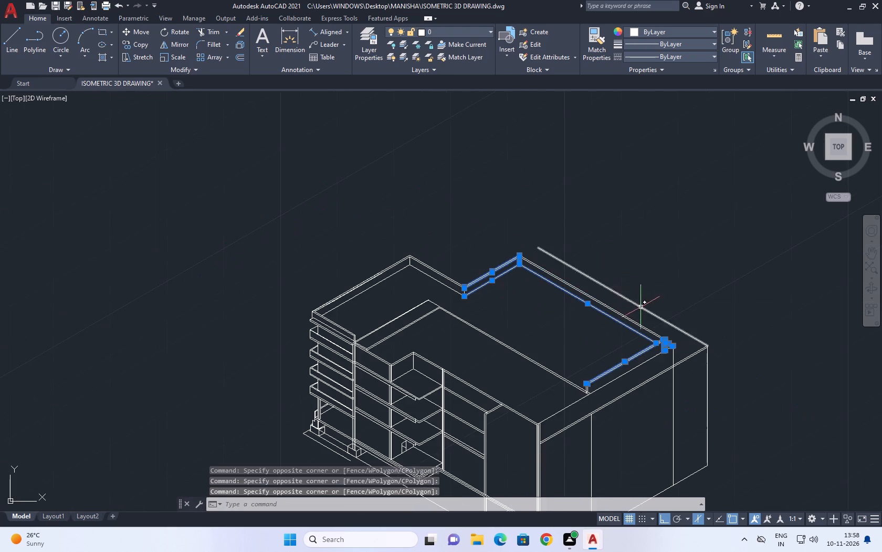
middle_drag(705, 308, 671, 306)
scroll(583, 334, up, 2)
click(600, 267)
drag(559, 298, 550, 306)
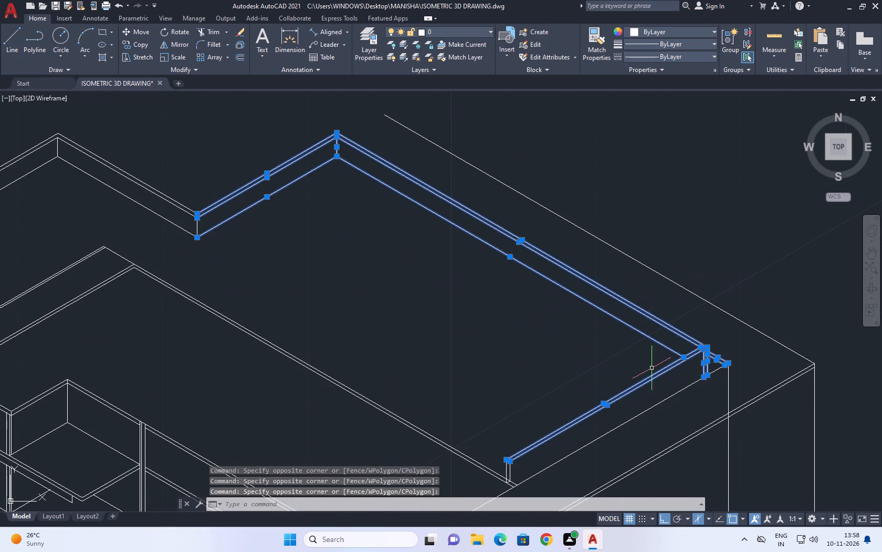
middle_drag(652, 366, 572, 364)
middle_drag(764, 375, 660, 385)
key(m)
key(space)
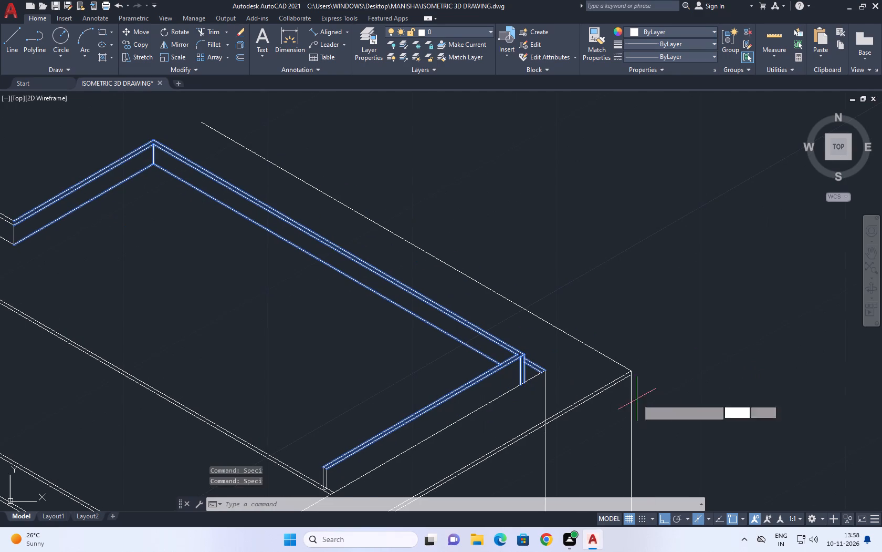
scroll(518, 385, up, 2)
click(532, 383)
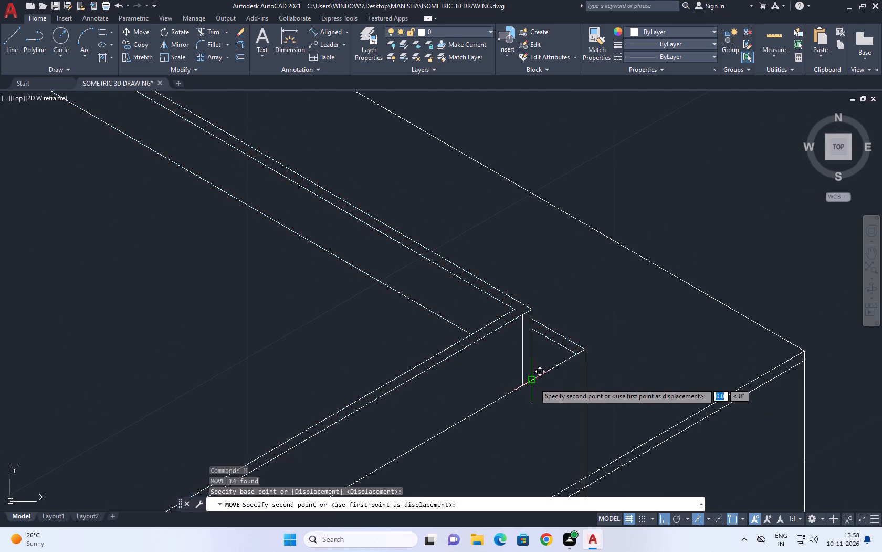
scroll(688, 279, up, 2)
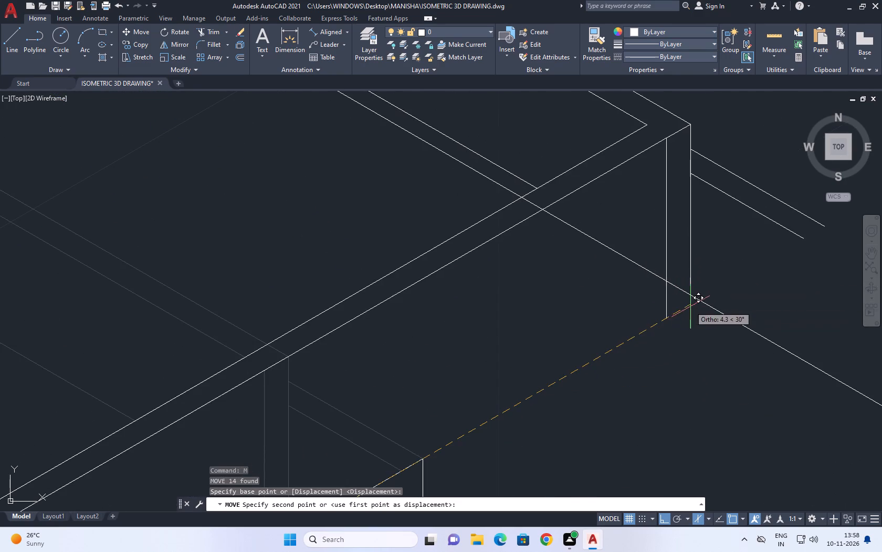
scroll(700, 304, up, 6)
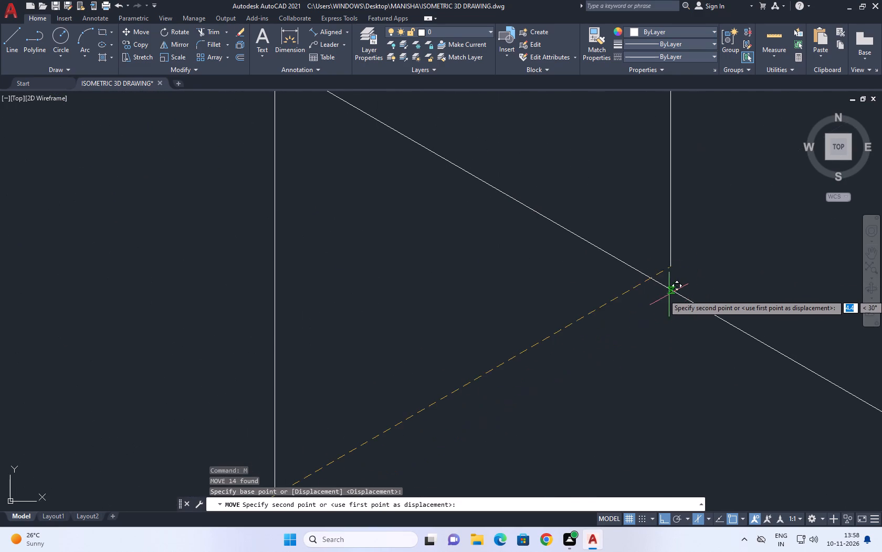
click(649, 280)
scroll(592, 328, down, 2)
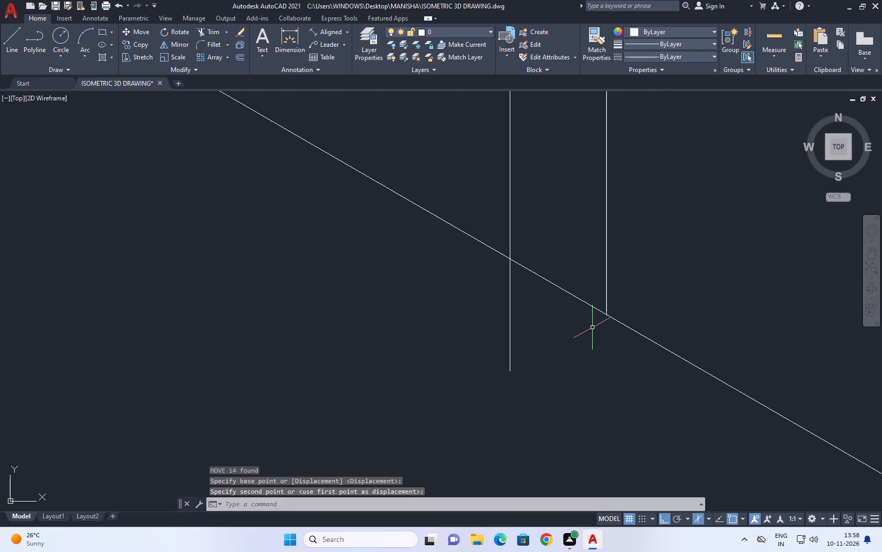
scroll(592, 328, down, 9)
middle_drag(582, 322, 582, 330)
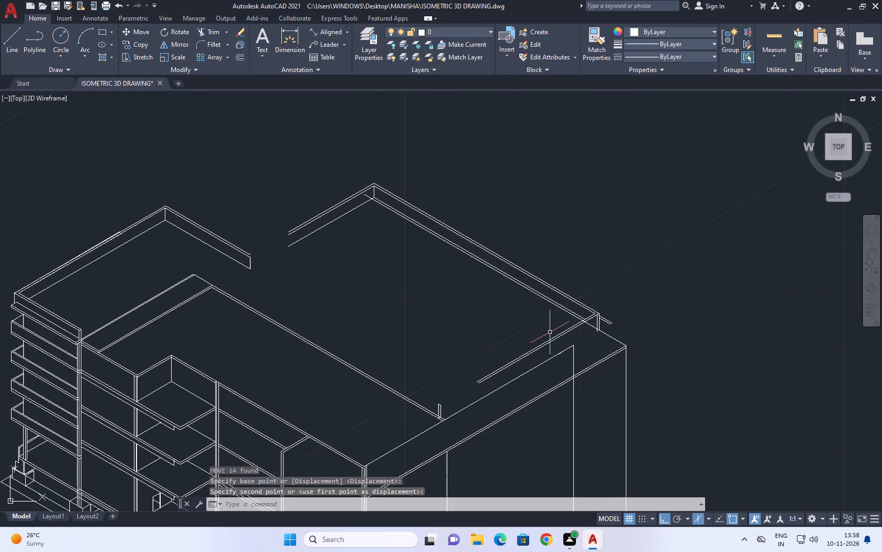
Trim the outer roof edge line's end that projects past the parapet's rear bottom corner.
scroll(372, 200, up, 3)
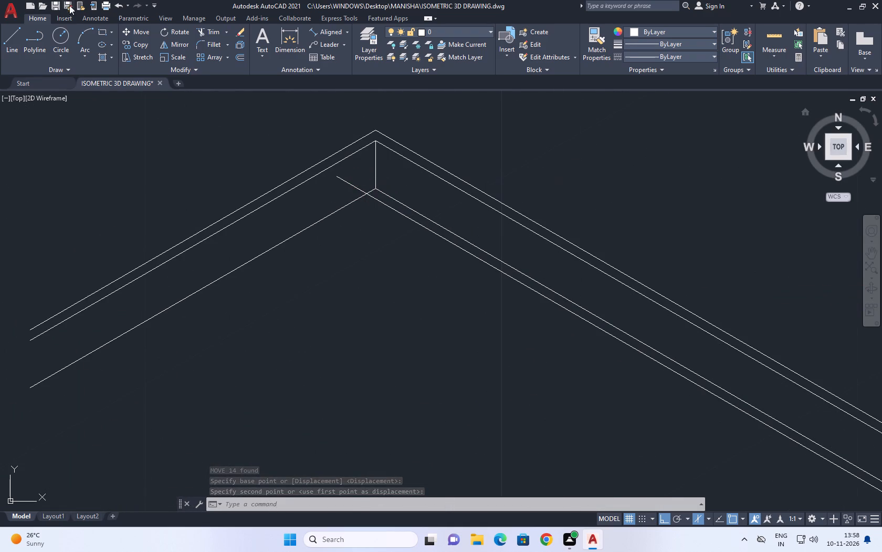
click(209, 29)
click(347, 182)
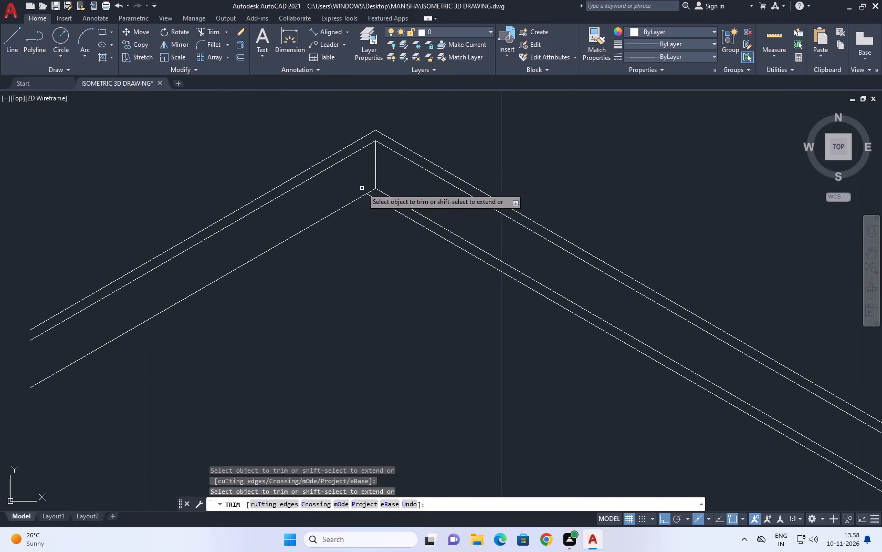
Trim the inner vertical line below the roof edge and the roof edge portion hidden behind the parapet at the side corner.
scroll(360, 188, down, 4)
middle_drag(506, 253, 498, 239)
scroll(497, 261, up, 3)
scroll(551, 253, down, 1)
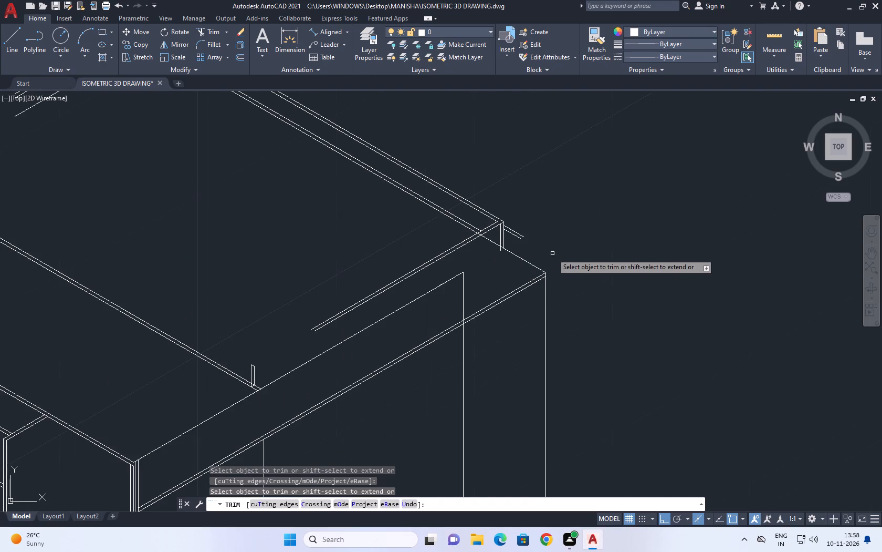
middle_drag(581, 230, 575, 261)
scroll(498, 279, up, 3)
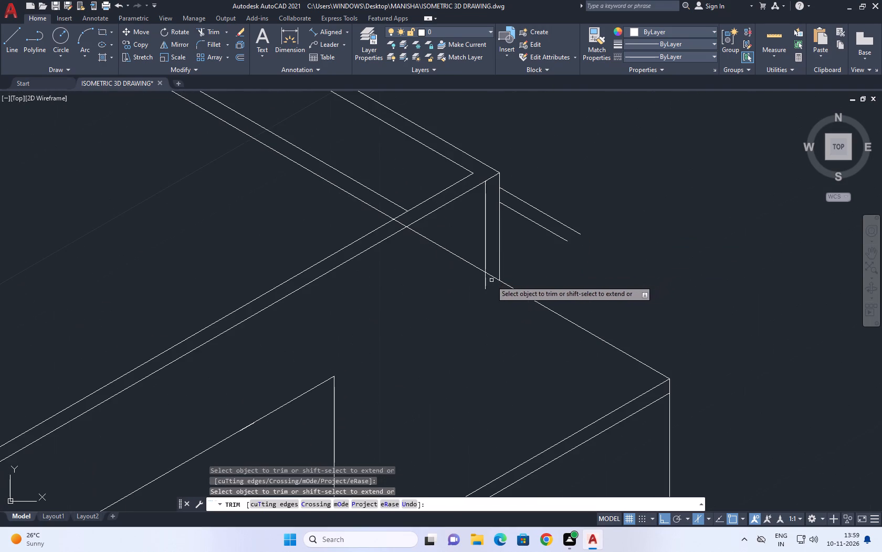
click(491, 280)
click(477, 279)
scroll(482, 279, down, 2)
click(470, 266)
click(461, 273)
scroll(453, 261, up, 2)
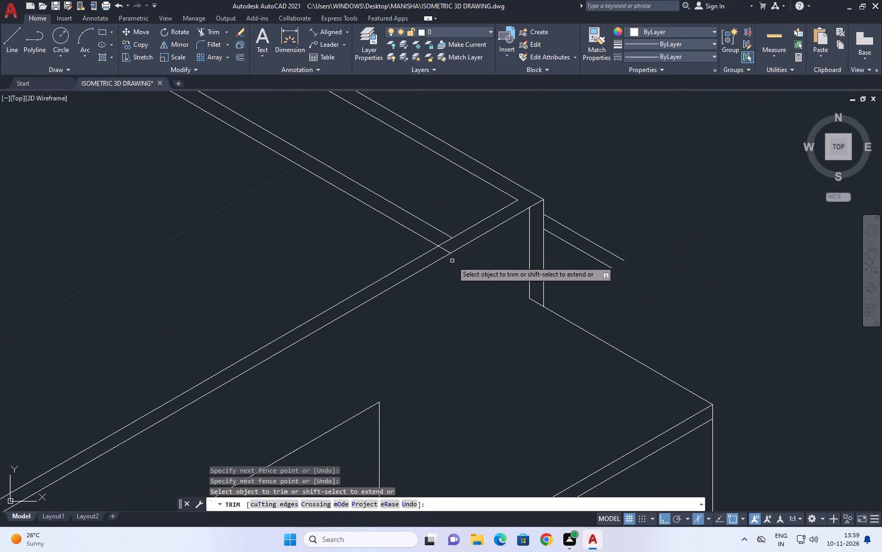
click(447, 250)
scroll(497, 274, down, 2)
right_click(594, 264)
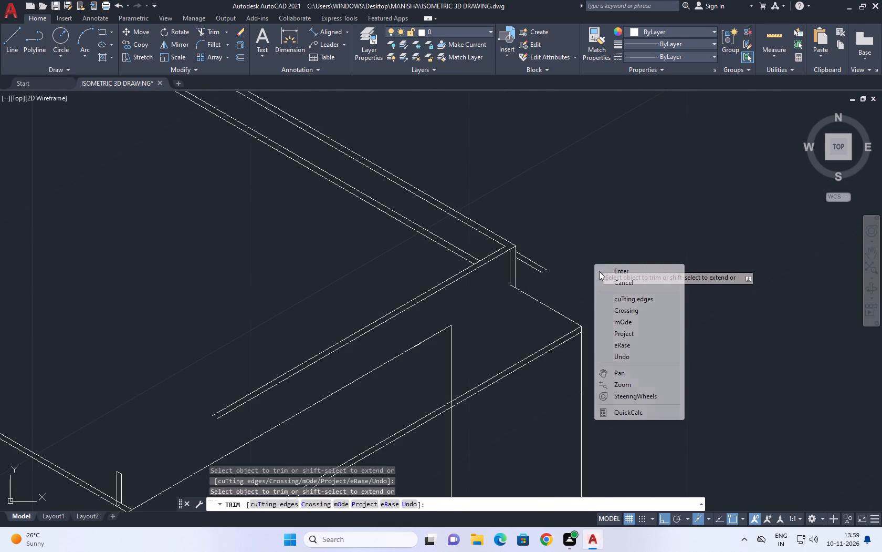
click(629, 284)
Extend both top lines of the side parapet to reach its short end post at the front.
scroll(597, 299, down, 3)
middle_drag(595, 299, 594, 314)
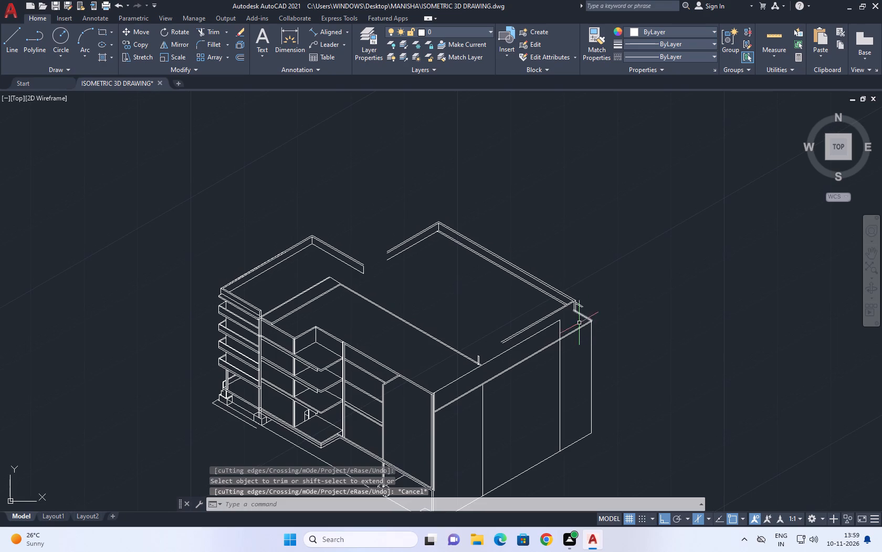
scroll(474, 365, up, 1)
middle_drag(474, 364, 475, 380)
key(e)
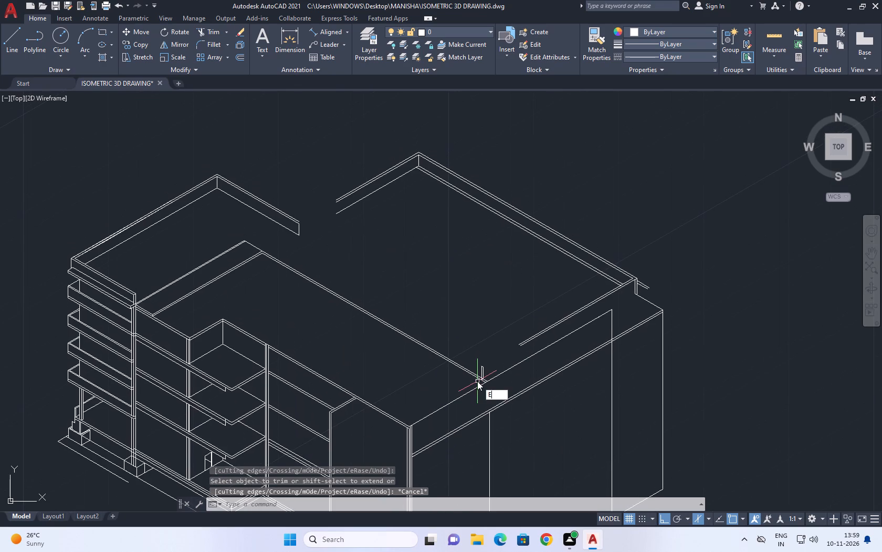
key(x)
key(space)
click(542, 313)
click(562, 334)
scroll(486, 357, up, 3)
key(space)
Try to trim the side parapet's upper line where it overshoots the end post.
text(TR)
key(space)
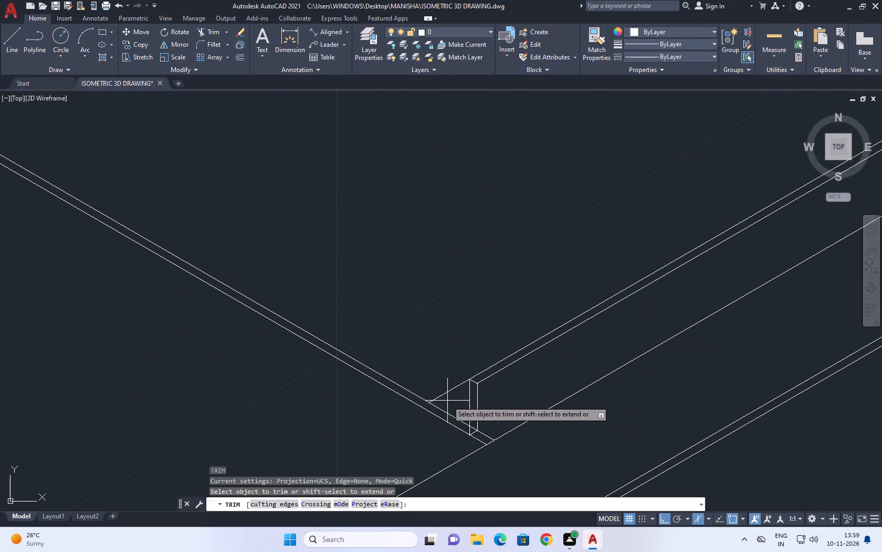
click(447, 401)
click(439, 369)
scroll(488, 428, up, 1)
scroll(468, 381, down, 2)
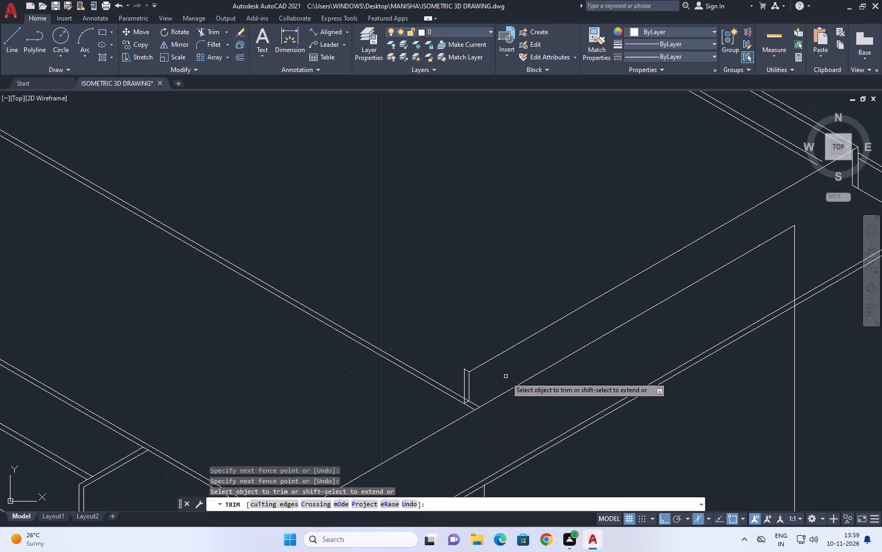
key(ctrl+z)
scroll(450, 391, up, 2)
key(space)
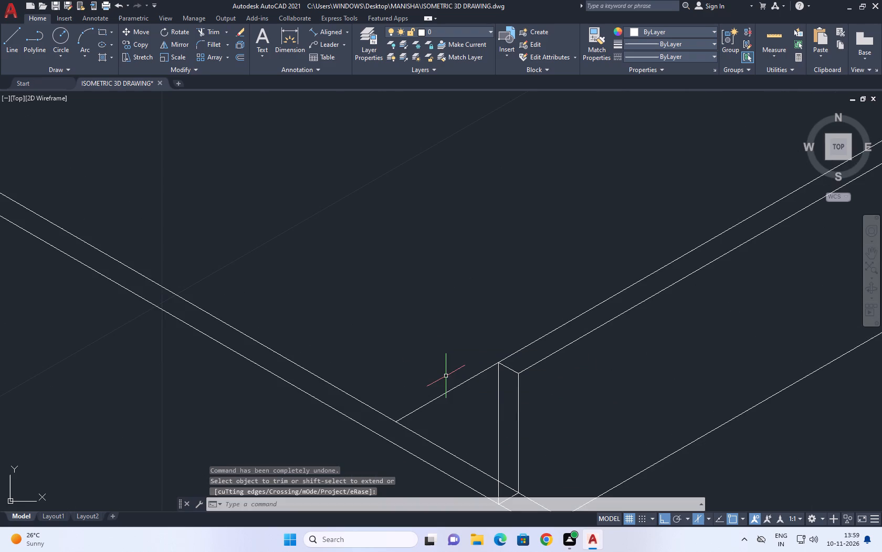
Fillet the side parapet's upper line with the end post's short cap line at radius 0.
key(f)
key(space)
click(507, 369)
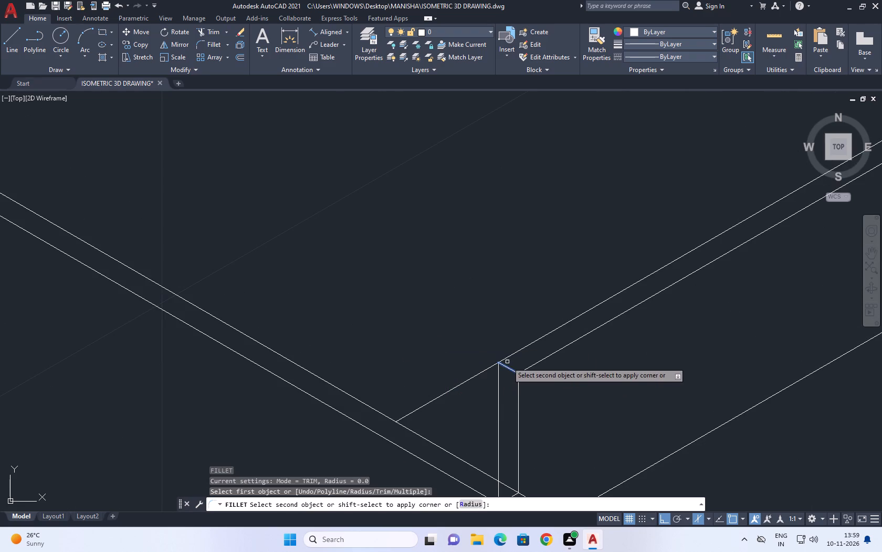
click(507, 357)
Extend the side wall's roof edge line rearward to the outer roof edge at the parapet's bottom corner.
scroll(412, 361, down, 4)
middle_drag(684, 308, 650, 331)
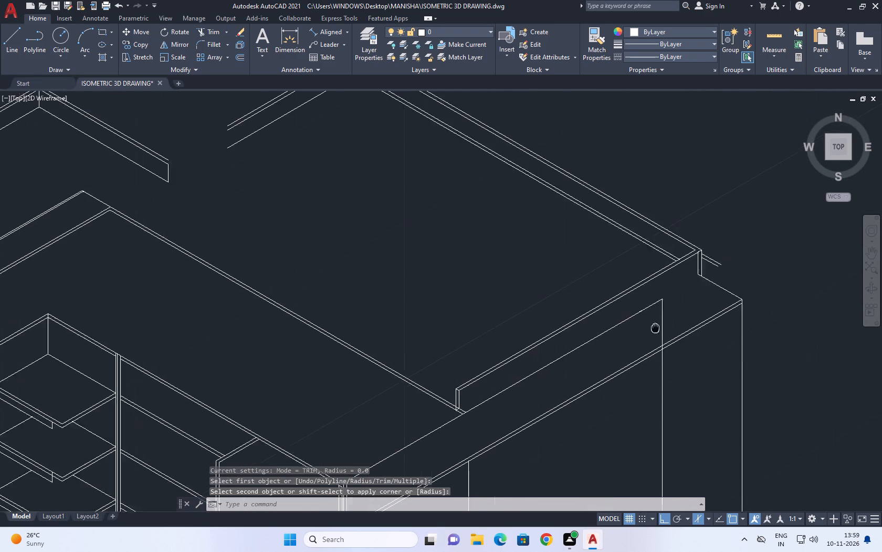
middle_drag(650, 331, 533, 395)
scroll(589, 331, up, 2)
middle_drag(598, 344, 567, 356)
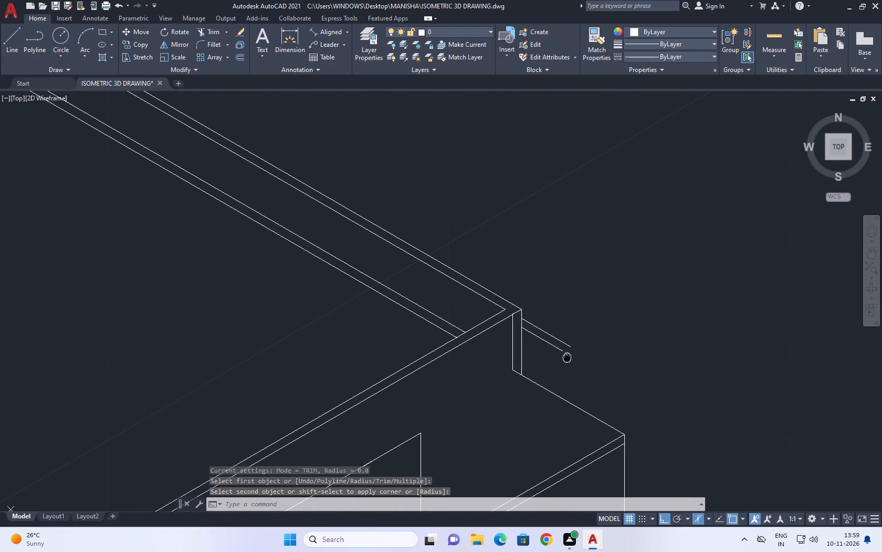
middle_drag(567, 356, 567, 359)
scroll(569, 364, down, 2)
middle_drag(512, 410, 593, 380)
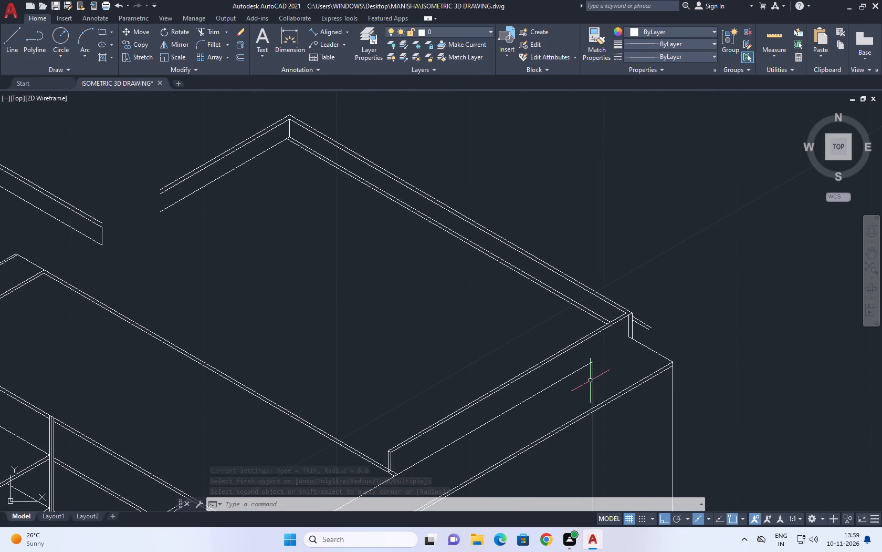
key(e)
key(x)
key(space)
click(580, 373)
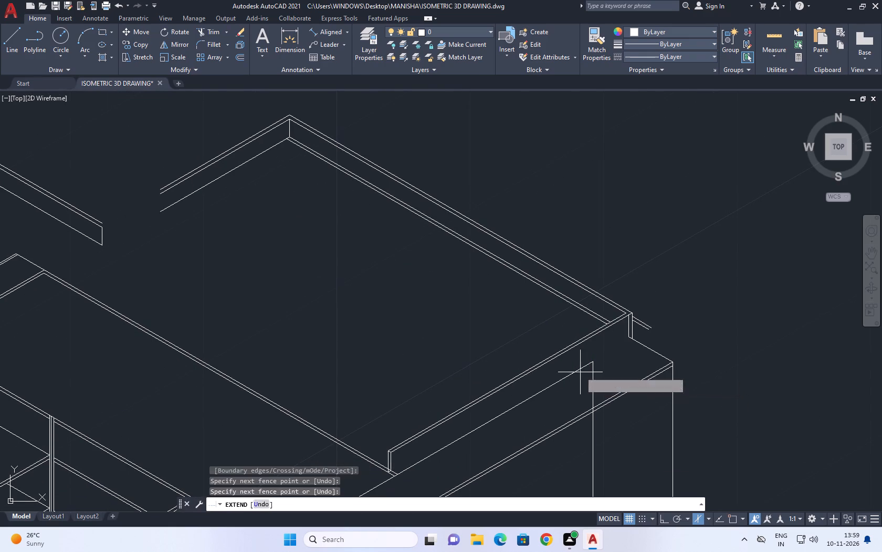
click(582, 365)
click(601, 354)
click(627, 342)
click(628, 345)
click(621, 335)
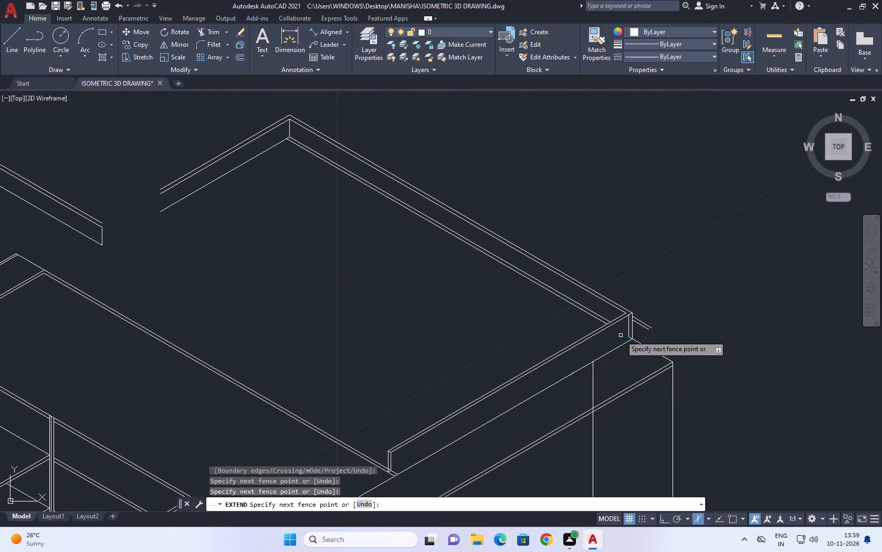
scroll(616, 347, down, 2)
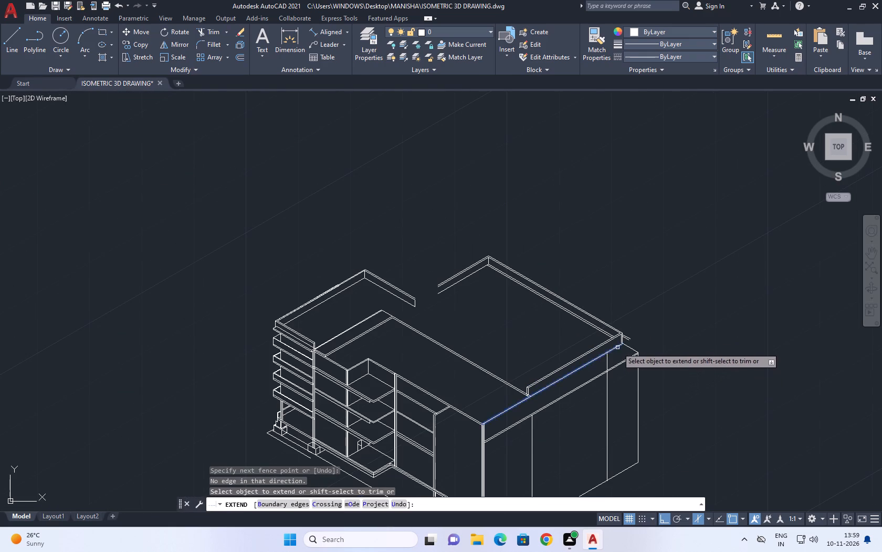
click(617, 347)
scroll(619, 345, up, 6)
key(Escape)
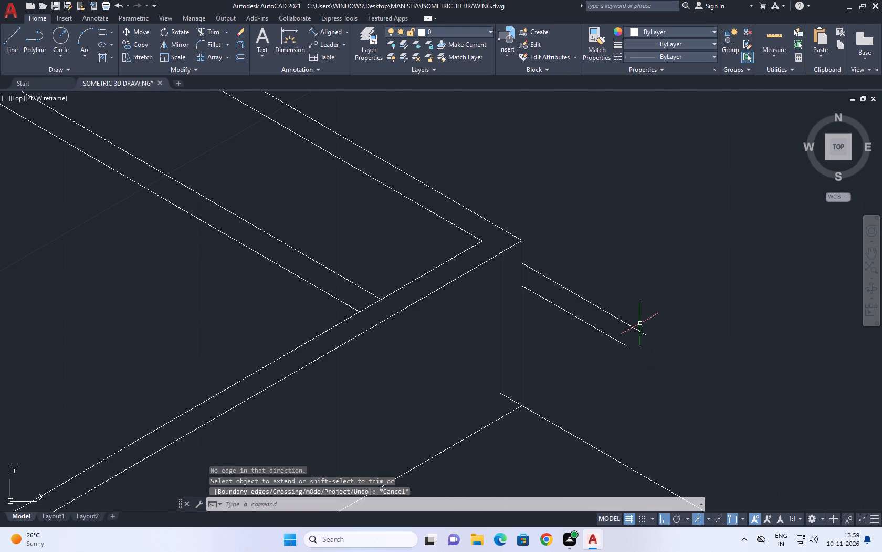
Fillet the upper short slanted line outside the parapet corner with the side wall's roof edge line at radius 0.
key(f)
key(space)
click(632, 329)
click(513, 411)
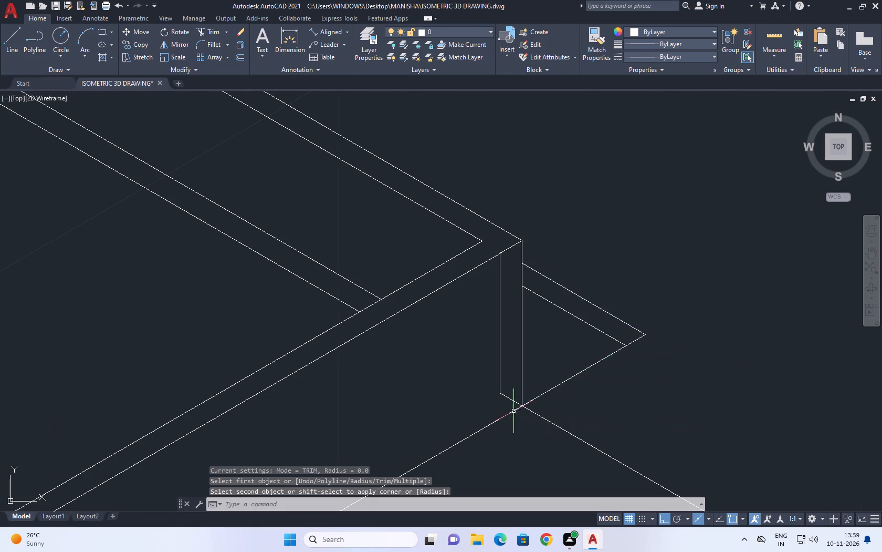
Erase the vertical line dropping from the roof slab's outer rear corner on the side wall.
scroll(614, 373, down, 4)
middle_drag(676, 342, 675, 354)
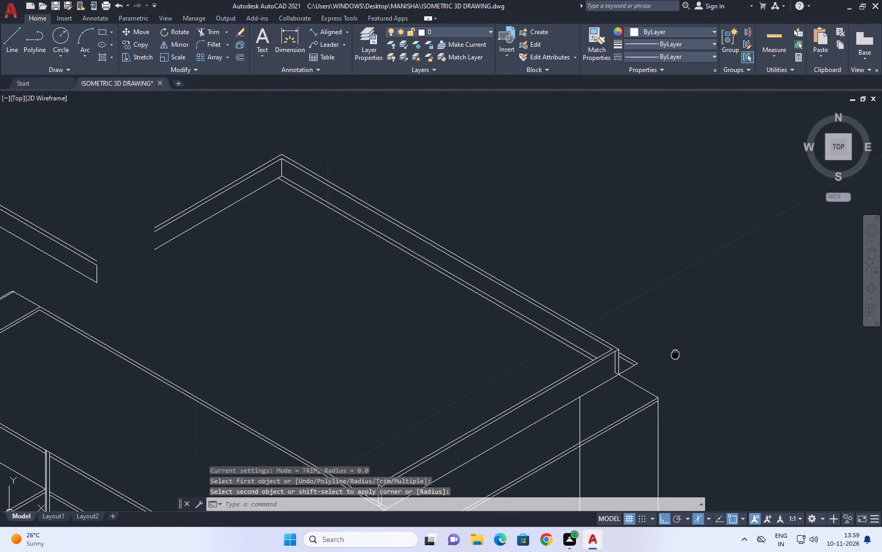
middle_drag(675, 354, 675, 355)
middle_drag(643, 418, 652, 328)
middle_drag(649, 386, 610, 279)
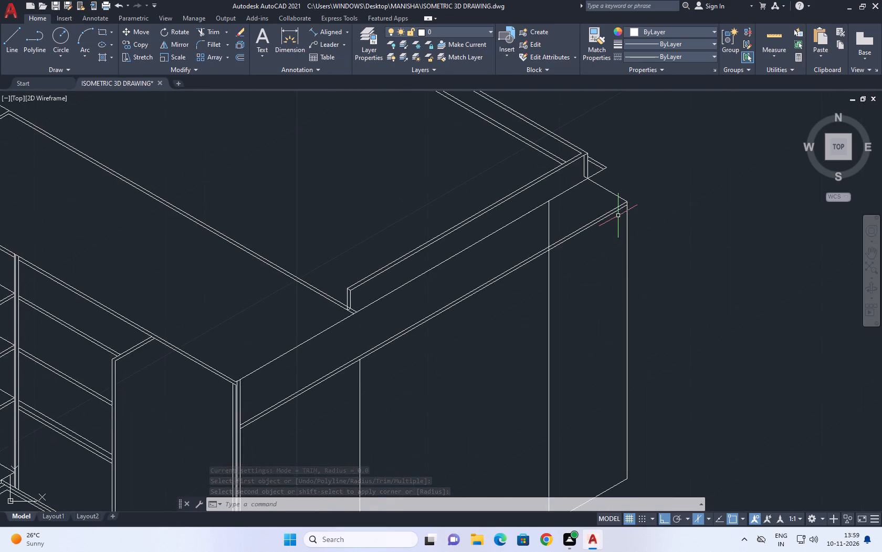
scroll(618, 216, up, 1)
click(647, 187)
drag(633, 257, 632, 265)
click(628, 288)
click(621, 254)
drag(669, 254, 663, 260)
drag(614, 291, 608, 295)
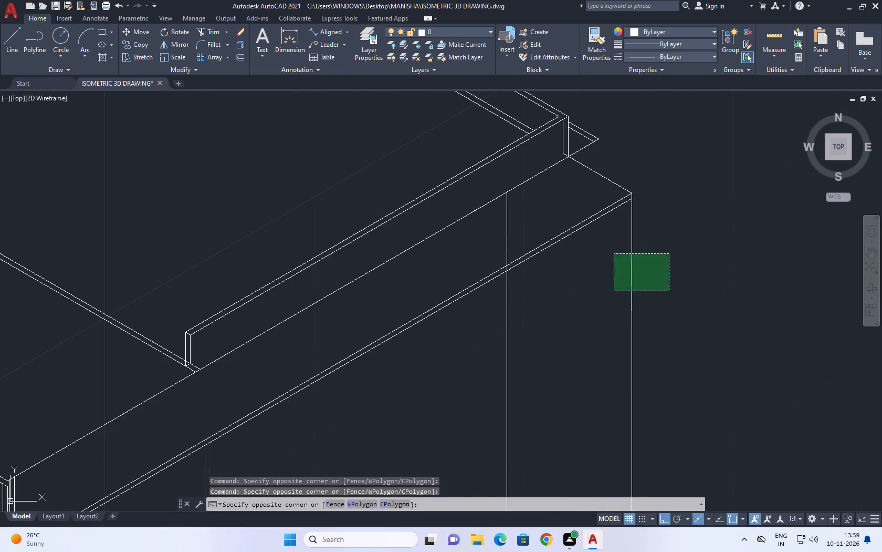
drag(608, 295, 608, 299)
scroll(628, 301, down, 2)
middle_drag(676, 292, 631, 273)
key(Delete)
Draw a vertical line from the side parapet's bottom rear corner down past the side wall's base line.
middle_drag(597, 251, 570, 251)
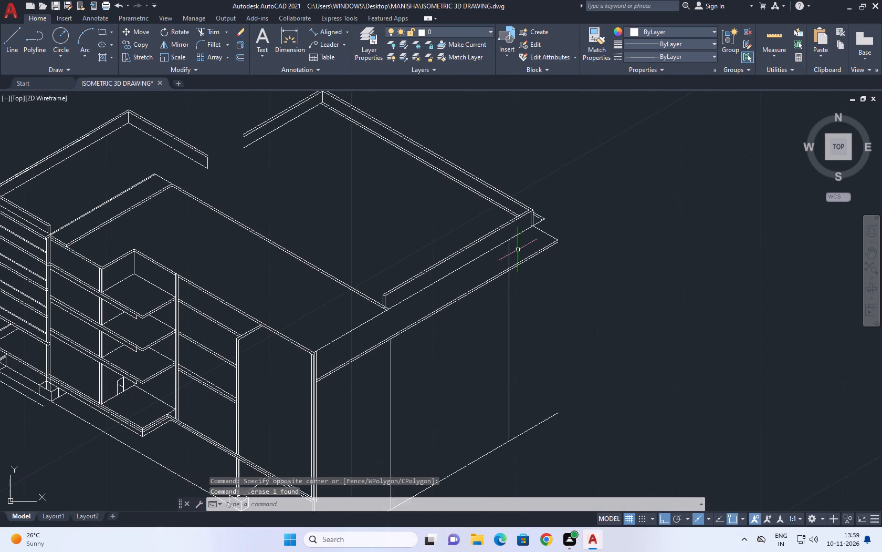
scroll(512, 240, up, 2)
text(L)
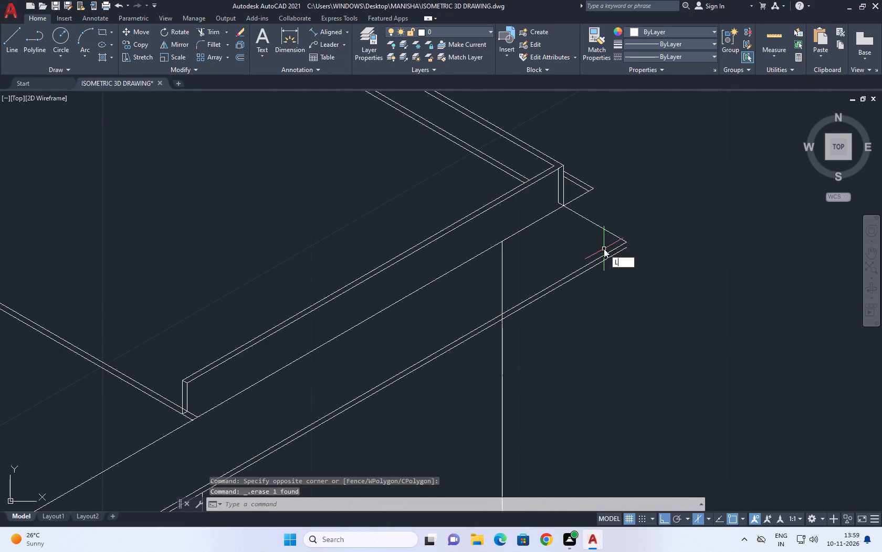
key(space)
click(565, 209)
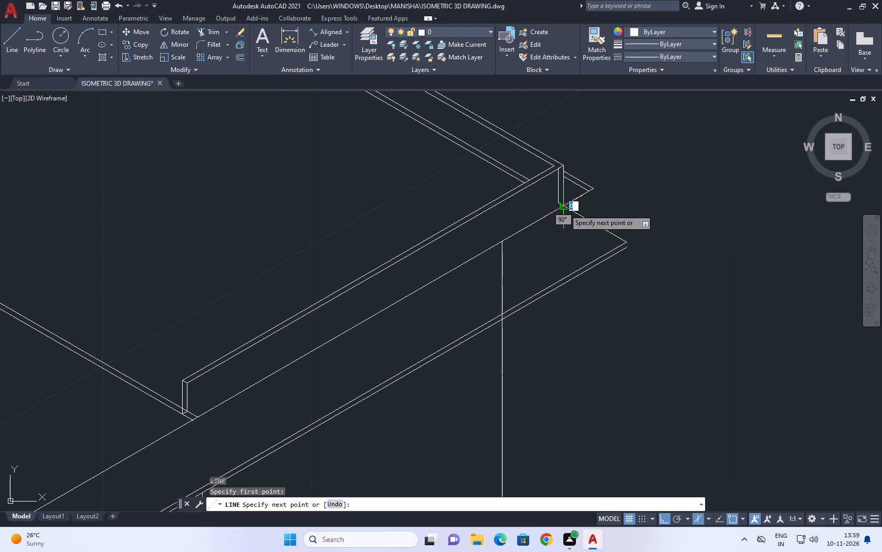
scroll(564, 210, down, 4)
drag(574, 366, 574, 357)
key(space)
Erase the inner vertical line of the side parapet's rear end post.
scroll(567, 232, up, 6)
middle_drag(553, 165, 543, 389)
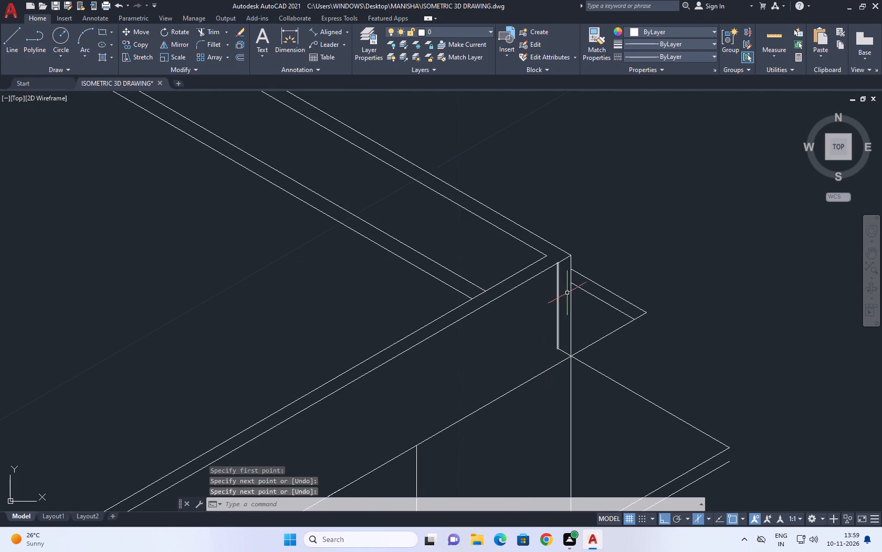
click(567, 293)
click(532, 317)
key(Delete)
Trim the short slanted stub inside the parapet's bottom rear corner.
middle_drag(583, 367, 566, 351)
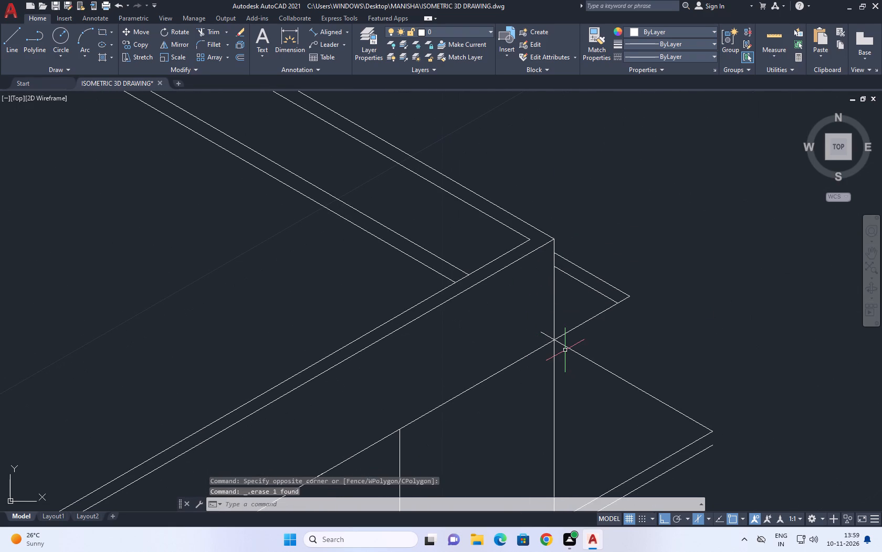
text(TR)
key(space)
click(551, 332)
drag(528, 344, 521, 346)
scroll(638, 310, down, 4)
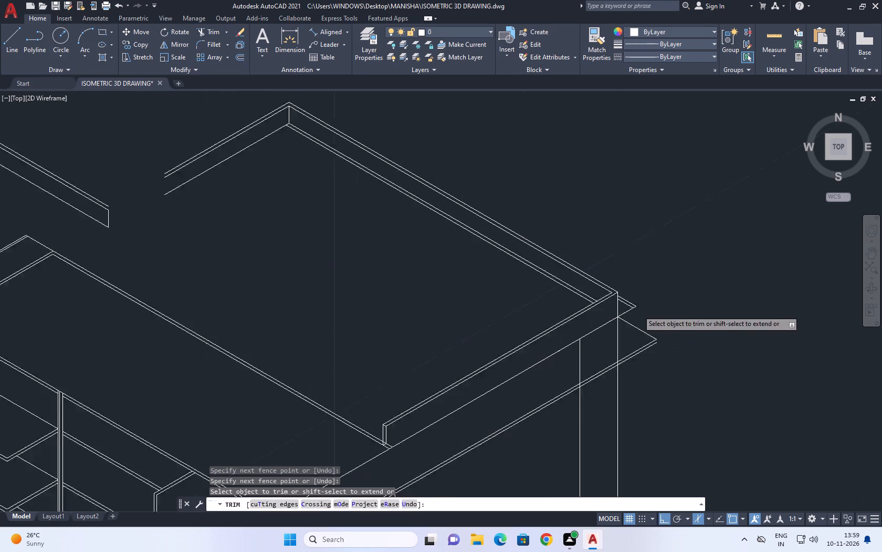
key(space)
Draw a short vertical line closing the roof slab's edge at its outer rear corner.
middle_drag(632, 340, 614, 325)
scroll(613, 322, up, 2)
key(l)
key(space)
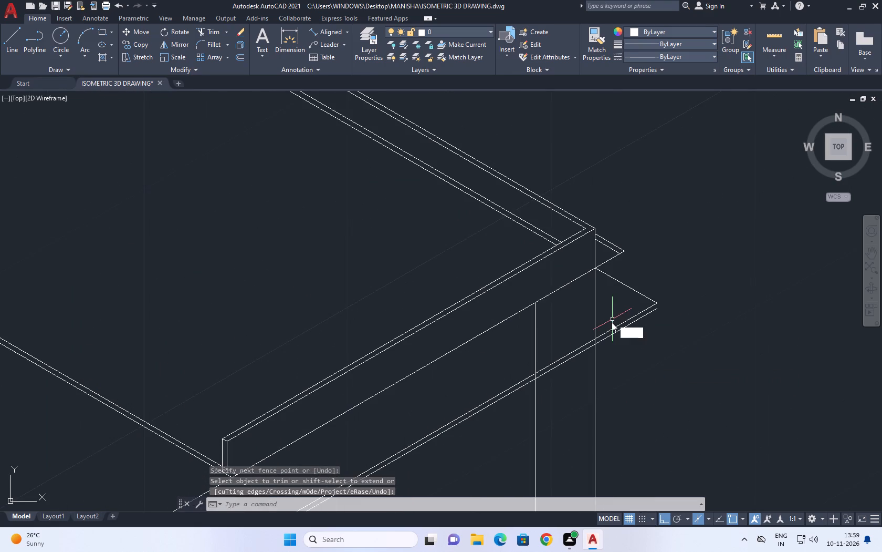
scroll(657, 314, up, 4)
click(646, 261)
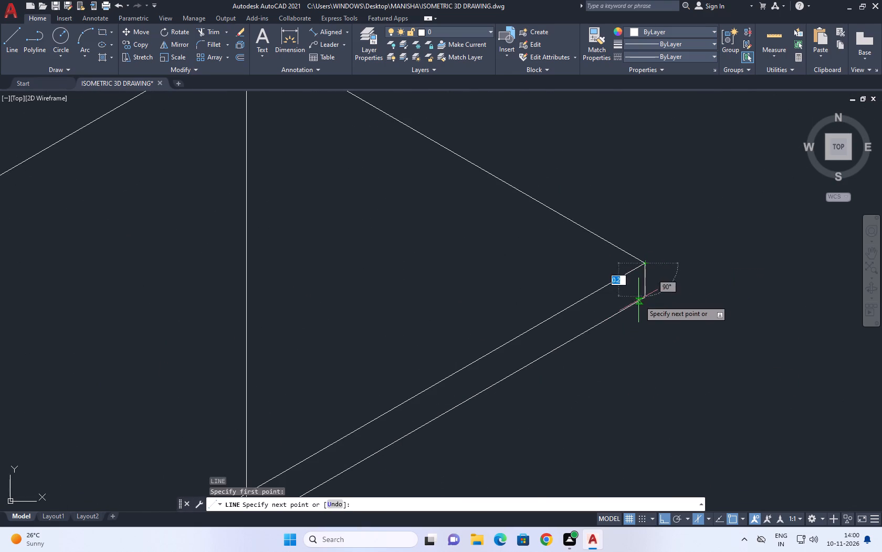
click(643, 298)
key(space)
Erase the old rear vertical wall line beside the line dropped from the parapet corner.
scroll(611, 274, down, 7)
middle_click(569, 303)
click(564, 318)
drag(554, 332, 545, 339)
middle_drag(606, 324, 542, 318)
key(Delete)
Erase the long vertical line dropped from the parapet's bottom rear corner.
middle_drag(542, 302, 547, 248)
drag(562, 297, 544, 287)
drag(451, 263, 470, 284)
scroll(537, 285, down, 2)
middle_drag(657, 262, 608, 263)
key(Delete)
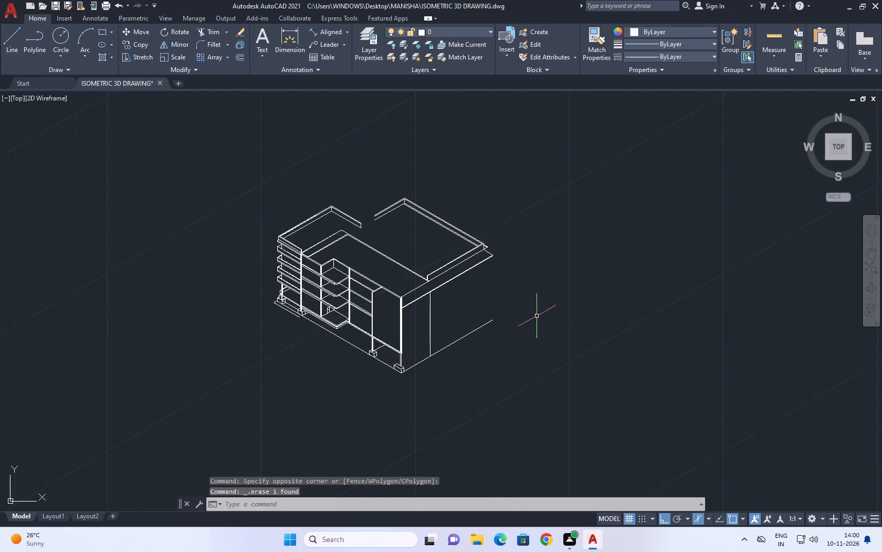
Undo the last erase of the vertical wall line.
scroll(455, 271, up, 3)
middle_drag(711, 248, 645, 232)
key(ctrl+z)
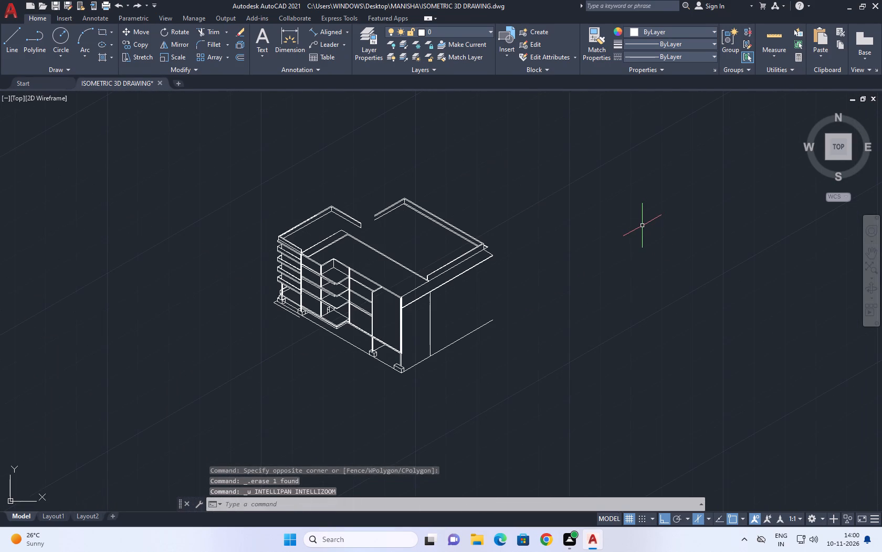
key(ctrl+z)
Trim the rear vertical wall line between the parapet corner and the roof slab's lower edge line.
middle_drag(404, 352, 517, 329)
key(t)
key(r)
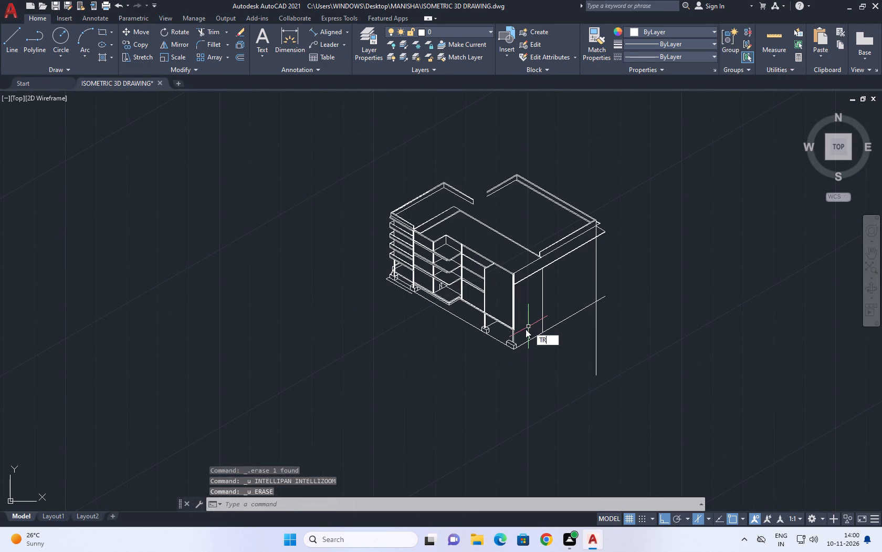
key(space)
scroll(607, 242, up, 4)
click(505, 189)
click(530, 207)
scroll(512, 200, down, 3)
scroll(514, 233, up, 4)
middle_drag(514, 144, 514, 300)
scroll(503, 257, up, 4)
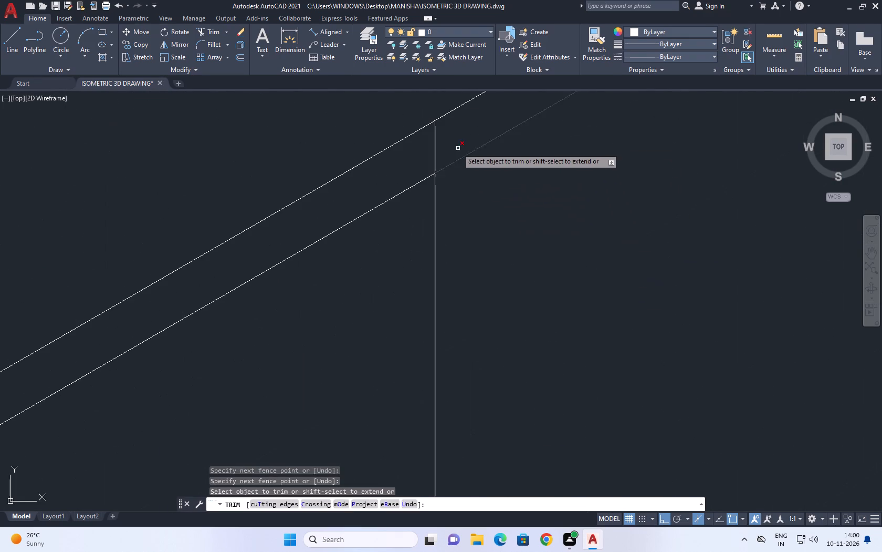
click(451, 133)
drag(409, 157, 404, 158)
scroll(551, 158, down, 8)
key(space)
Trim the overshooting base line and vertical wall line to each other at the side wall's rear bottom corner.
middle_drag(564, 285, 564, 292)
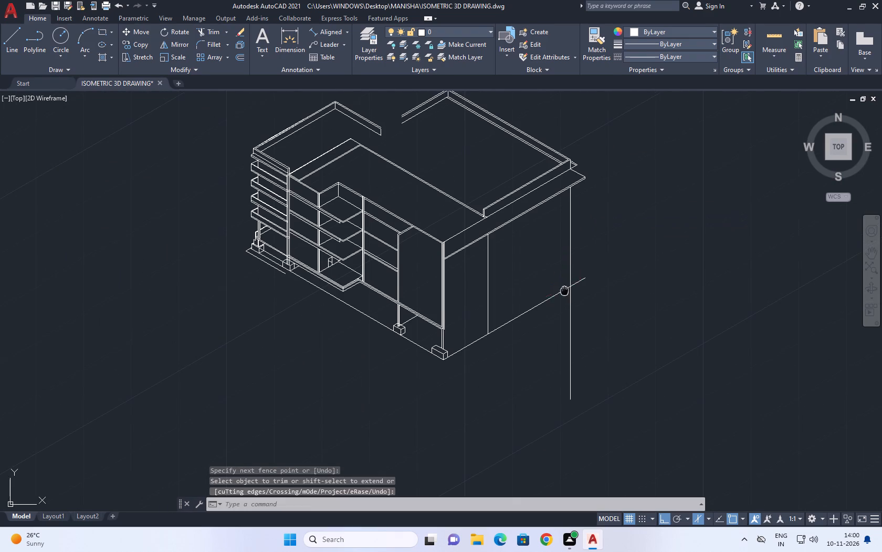
middle_drag(564, 292, 564, 304)
key(space)
click(577, 295)
click(595, 371)
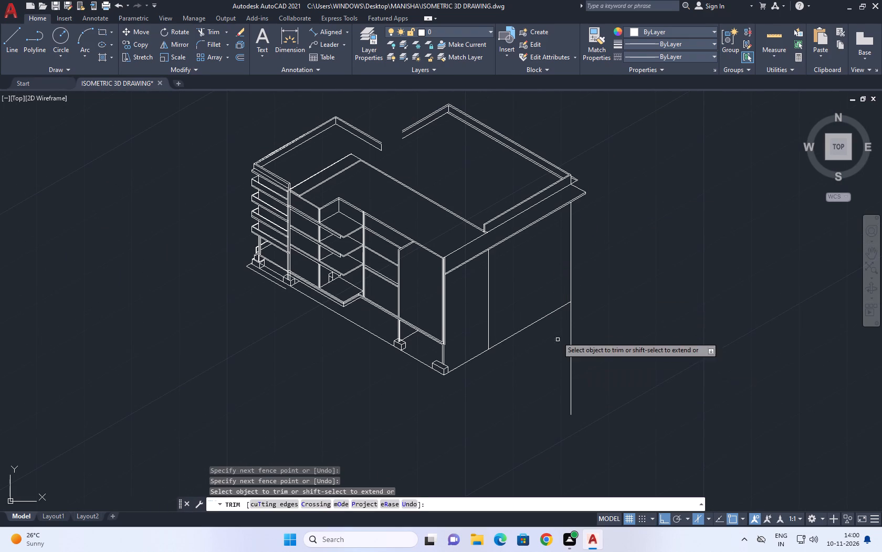
scroll(587, 316, up, 1)
click(607, 311)
drag(509, 381, 511, 407)
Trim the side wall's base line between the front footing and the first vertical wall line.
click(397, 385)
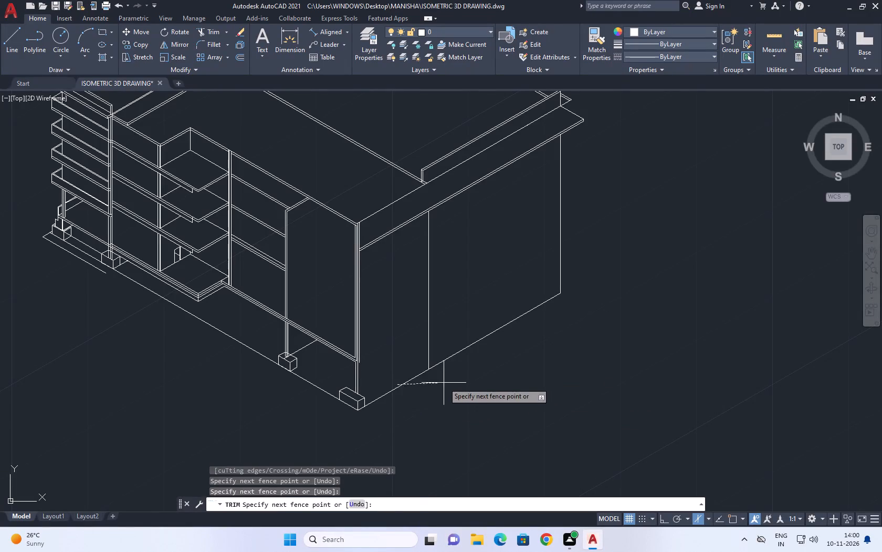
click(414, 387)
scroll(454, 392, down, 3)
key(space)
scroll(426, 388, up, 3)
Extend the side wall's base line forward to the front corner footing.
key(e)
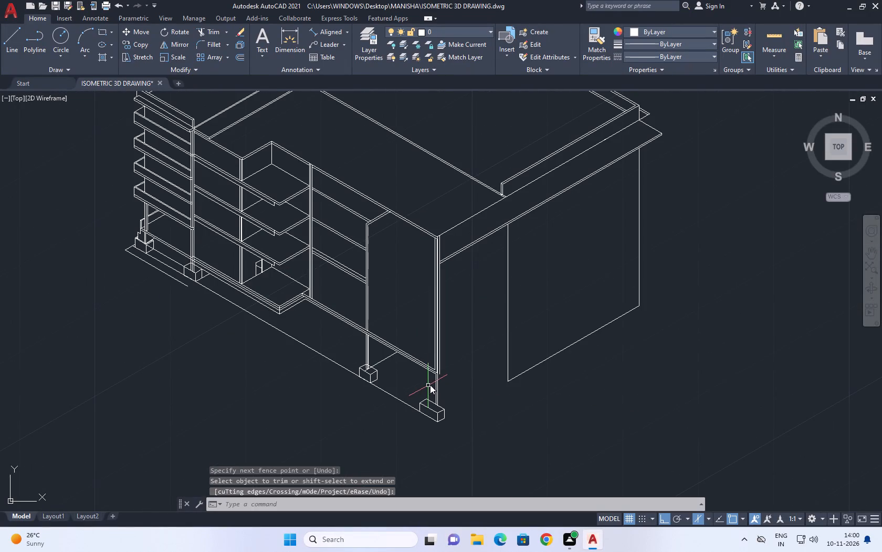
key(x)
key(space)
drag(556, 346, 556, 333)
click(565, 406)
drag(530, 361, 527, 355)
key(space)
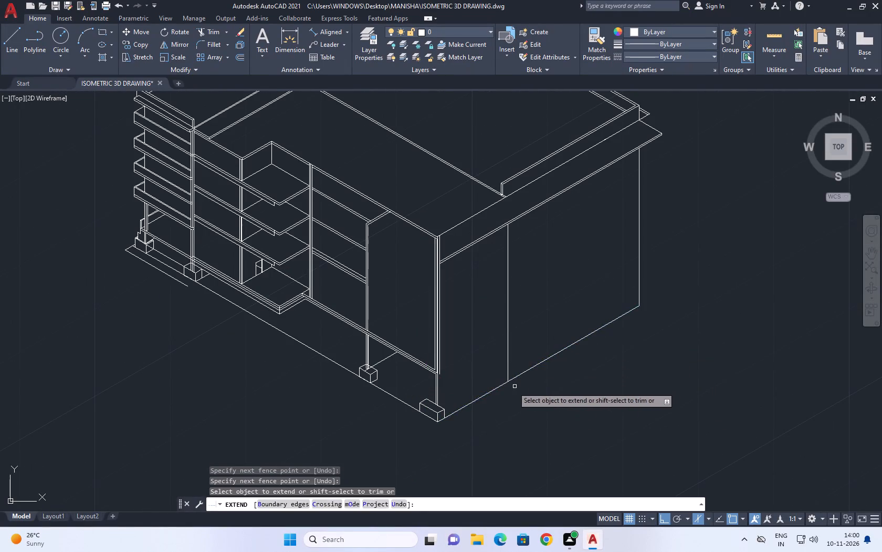
Draw a long vertical line down from the roof slab's lower outer rear corner.
scroll(457, 407, up, 3)
scroll(493, 412, down, 3)
scroll(560, 366, down, 1)
middle_drag(610, 328, 610, 330)
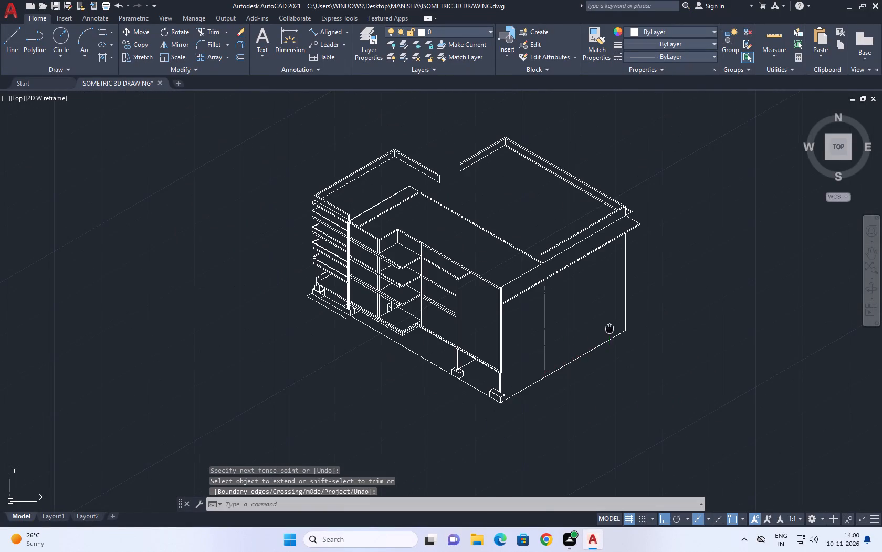
middle_drag(610, 330, 567, 364)
scroll(595, 250, up, 3)
middle_drag(636, 311, 598, 256)
scroll(597, 255, up, 1)
key(l)
key(space)
click(538, 182)
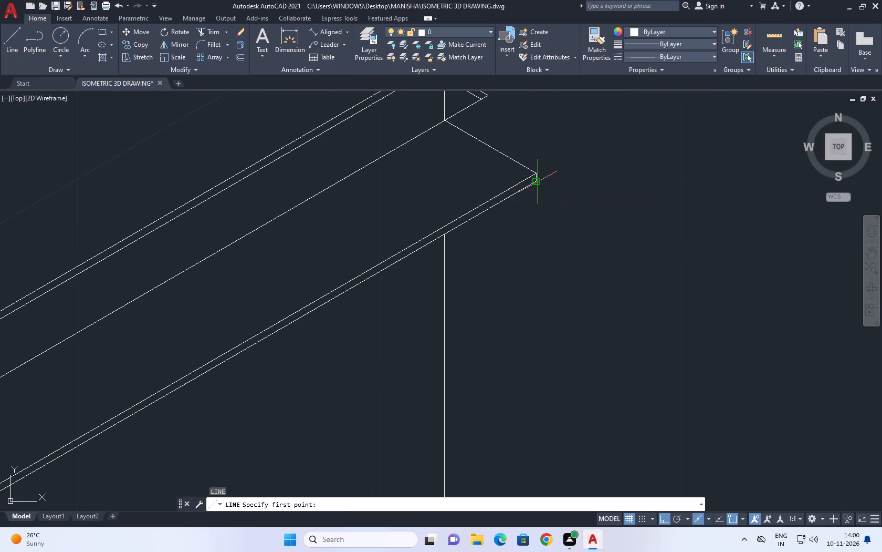
scroll(546, 188, down, 3)
middle_drag(543, 382, 547, 315)
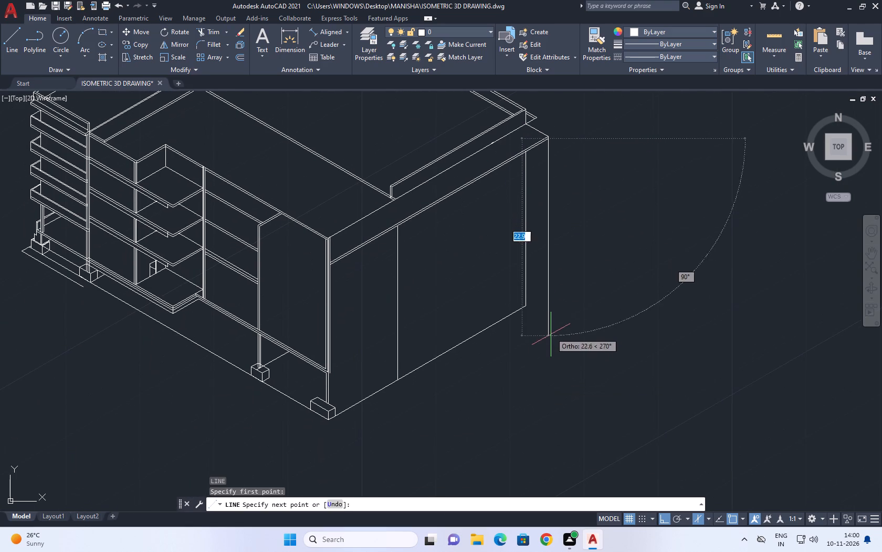
click(553, 379)
key(space)
Extend the side wall's rear vertical line up through the roof slab edge to the parapet's bottom corner.
middle_drag(534, 205, 538, 235)
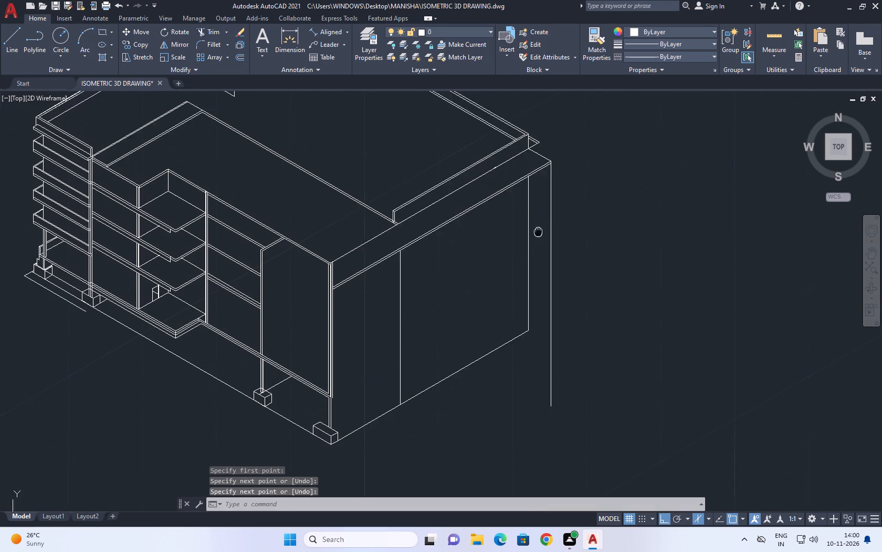
middle_drag(538, 235, 551, 347)
scroll(555, 267, up, 3)
scroll(569, 299, down, 3)
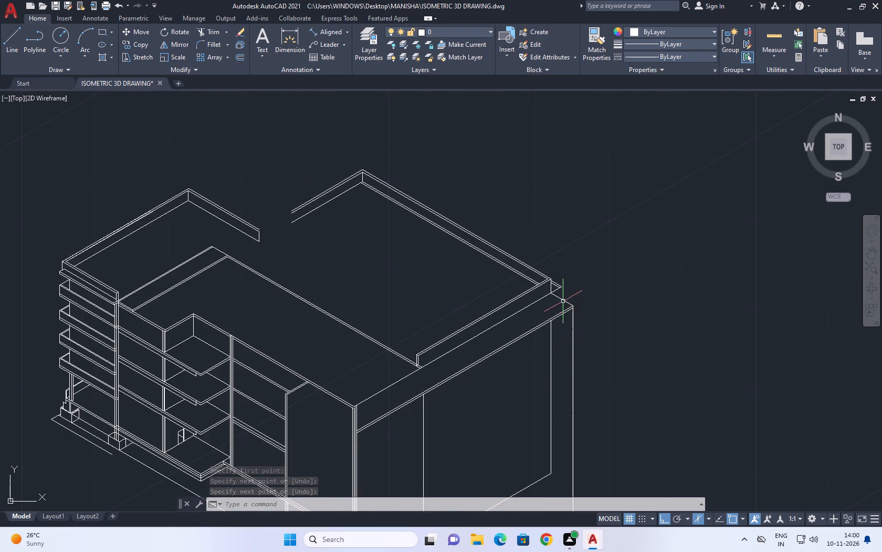
scroll(562, 300, up, 2)
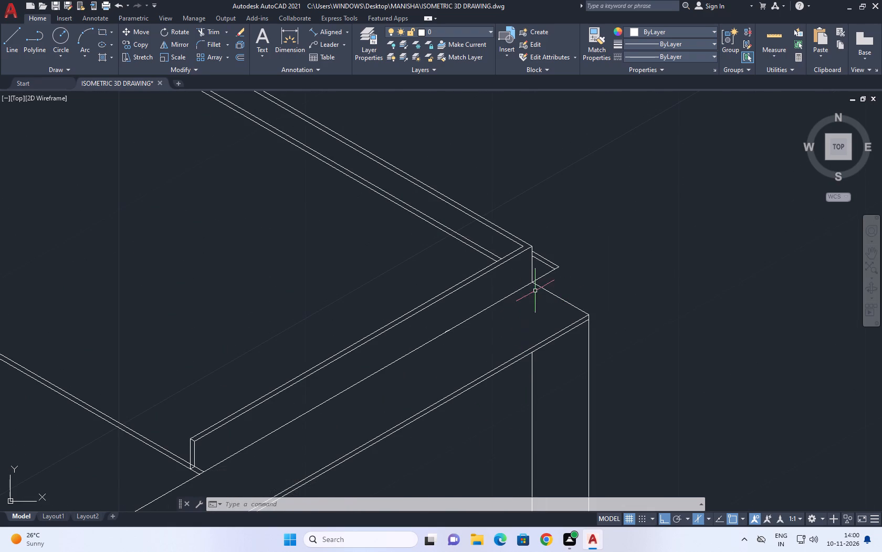
middle_drag(536, 290, 545, 301)
text(EX)
key(space)
click(544, 278)
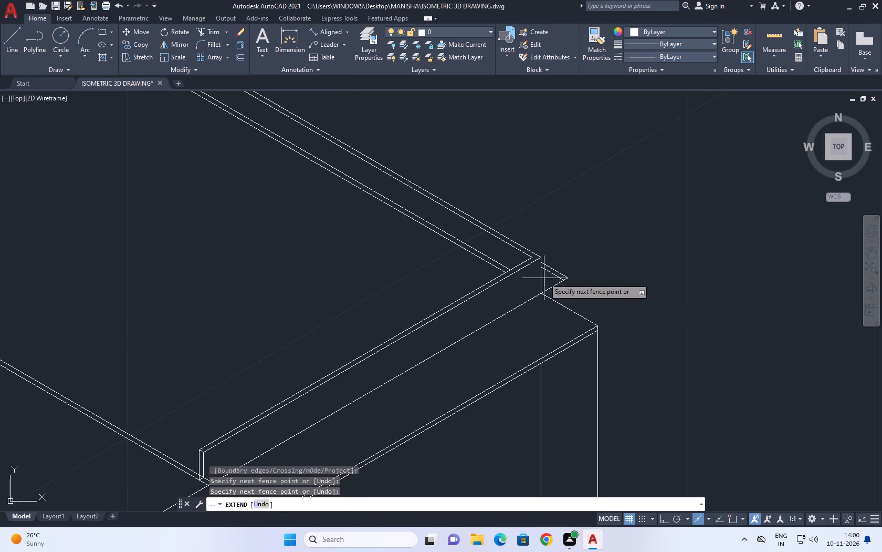
click(523, 294)
click(542, 279)
click(547, 339)
drag(535, 342, 530, 343)
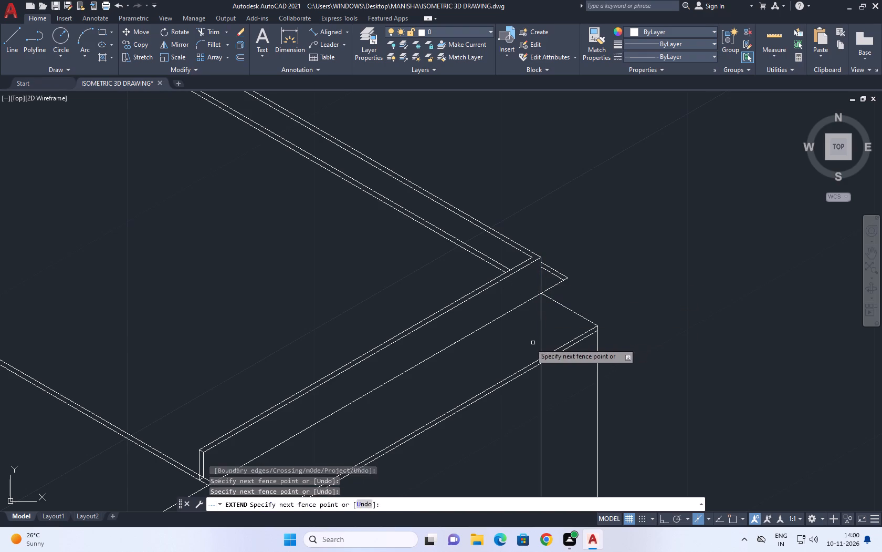
drag(530, 343, 530, 343)
scroll(561, 343, down, 1)
key(space)
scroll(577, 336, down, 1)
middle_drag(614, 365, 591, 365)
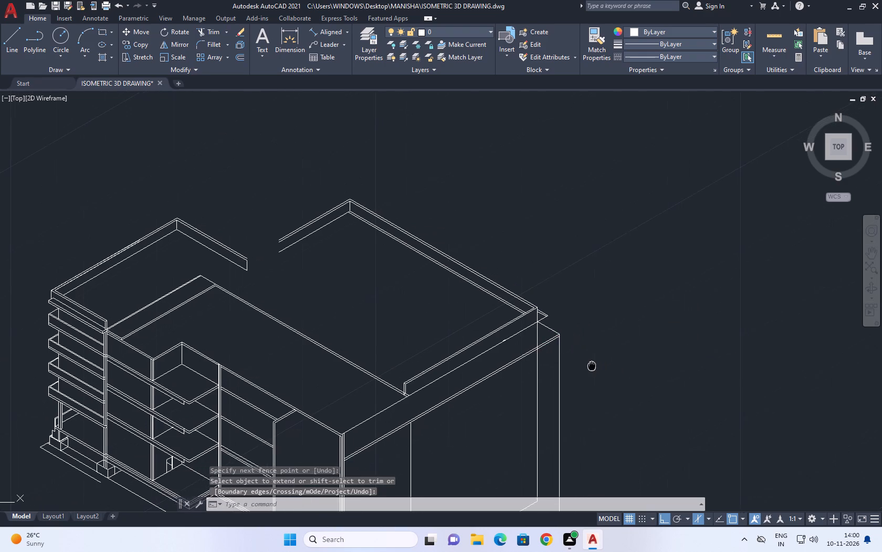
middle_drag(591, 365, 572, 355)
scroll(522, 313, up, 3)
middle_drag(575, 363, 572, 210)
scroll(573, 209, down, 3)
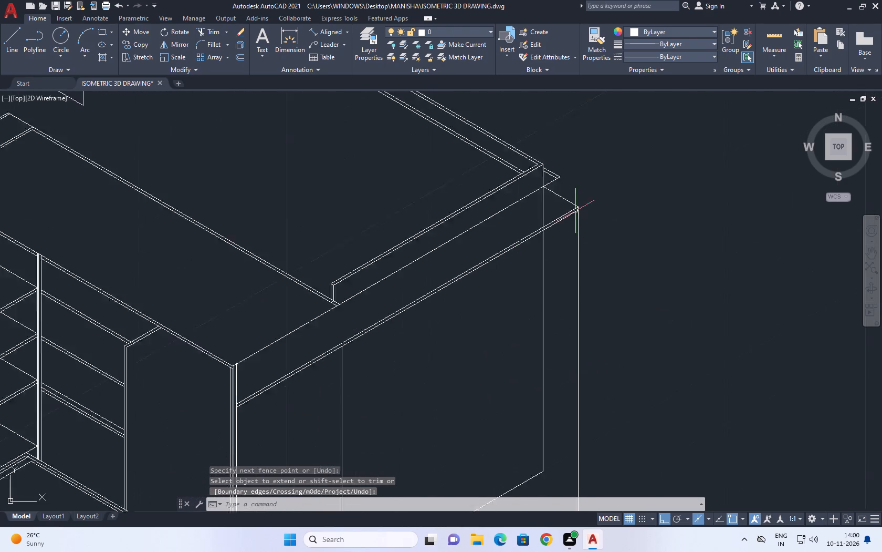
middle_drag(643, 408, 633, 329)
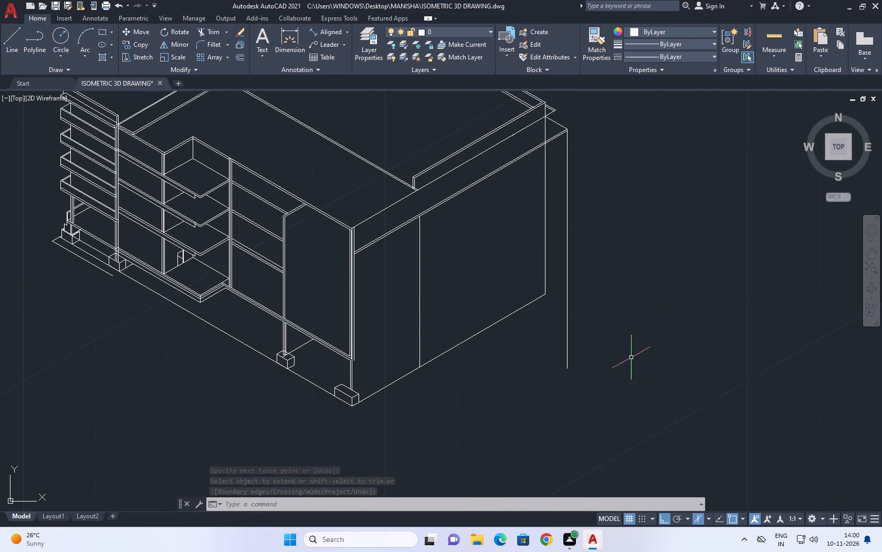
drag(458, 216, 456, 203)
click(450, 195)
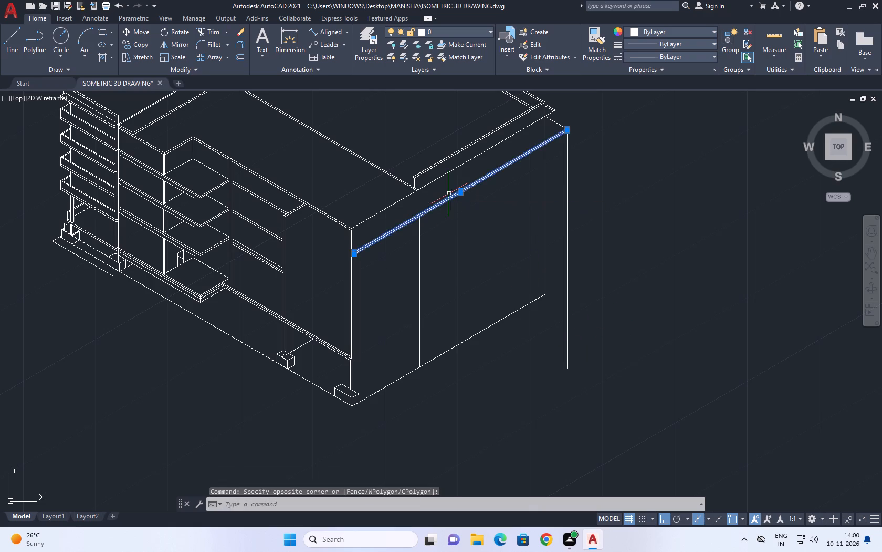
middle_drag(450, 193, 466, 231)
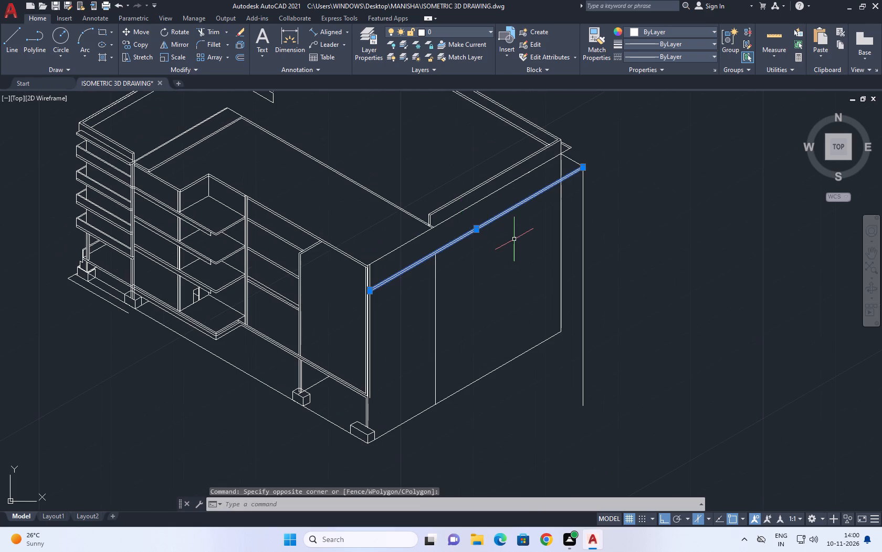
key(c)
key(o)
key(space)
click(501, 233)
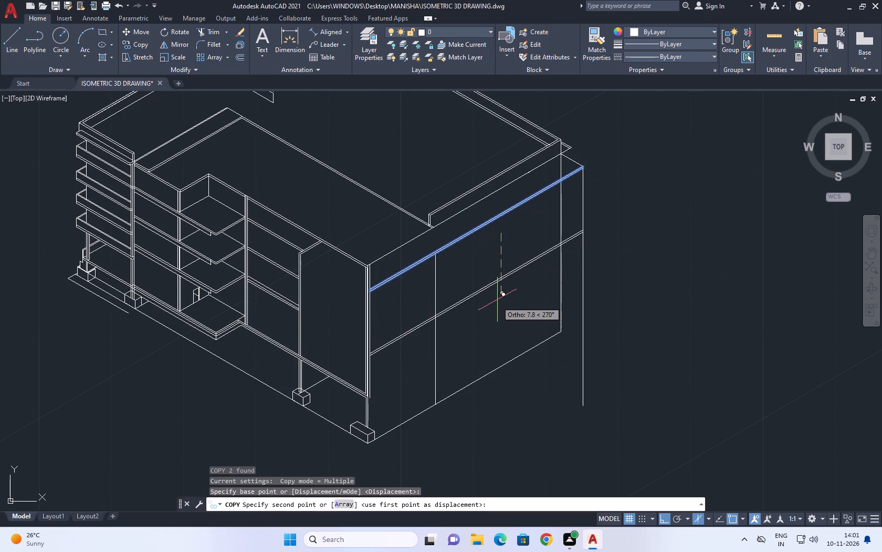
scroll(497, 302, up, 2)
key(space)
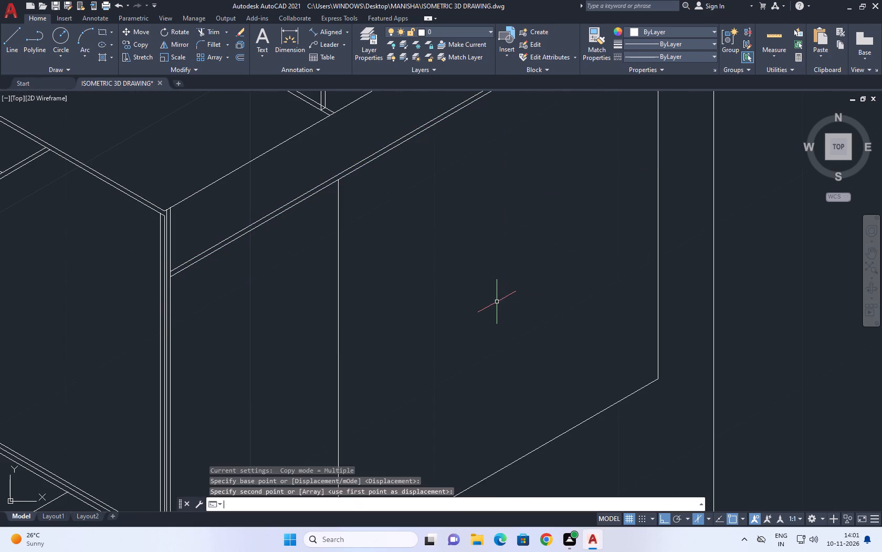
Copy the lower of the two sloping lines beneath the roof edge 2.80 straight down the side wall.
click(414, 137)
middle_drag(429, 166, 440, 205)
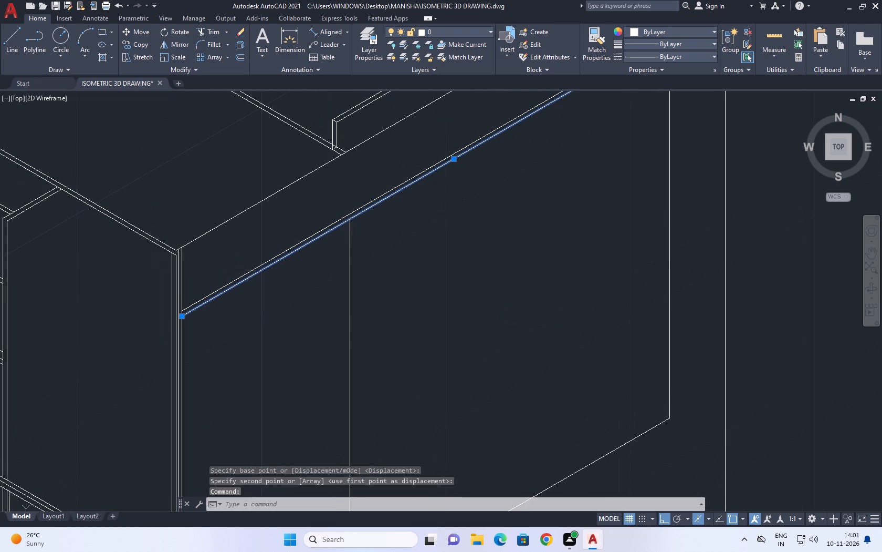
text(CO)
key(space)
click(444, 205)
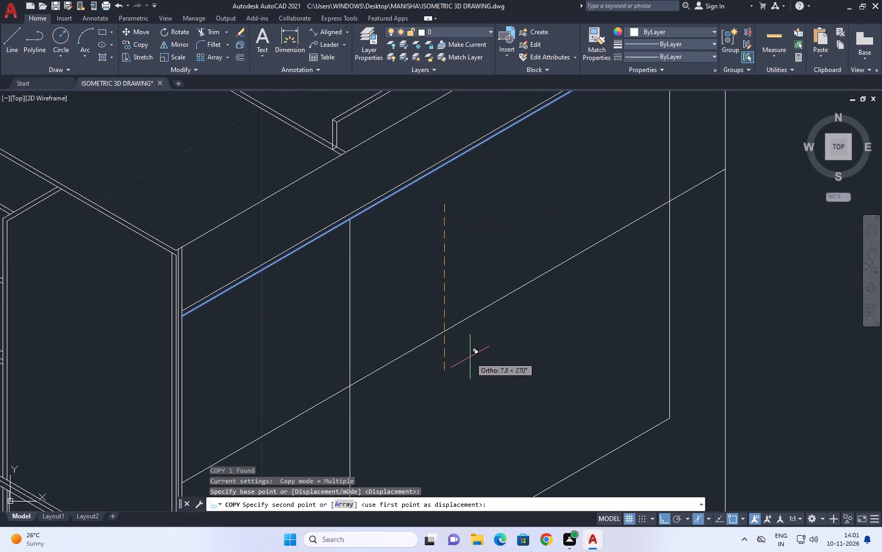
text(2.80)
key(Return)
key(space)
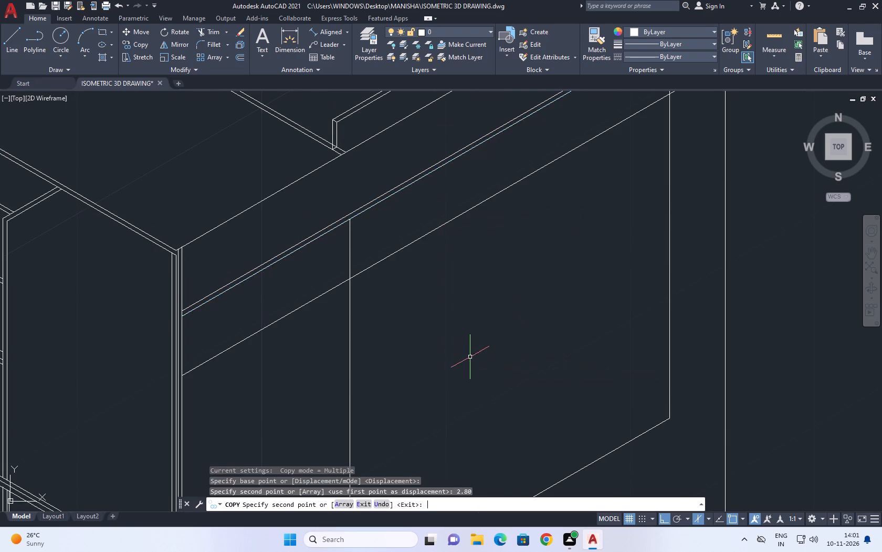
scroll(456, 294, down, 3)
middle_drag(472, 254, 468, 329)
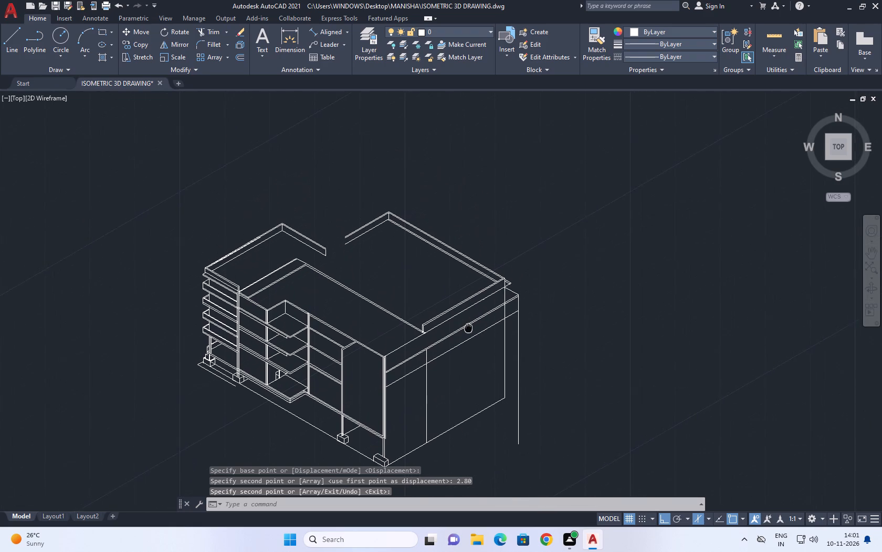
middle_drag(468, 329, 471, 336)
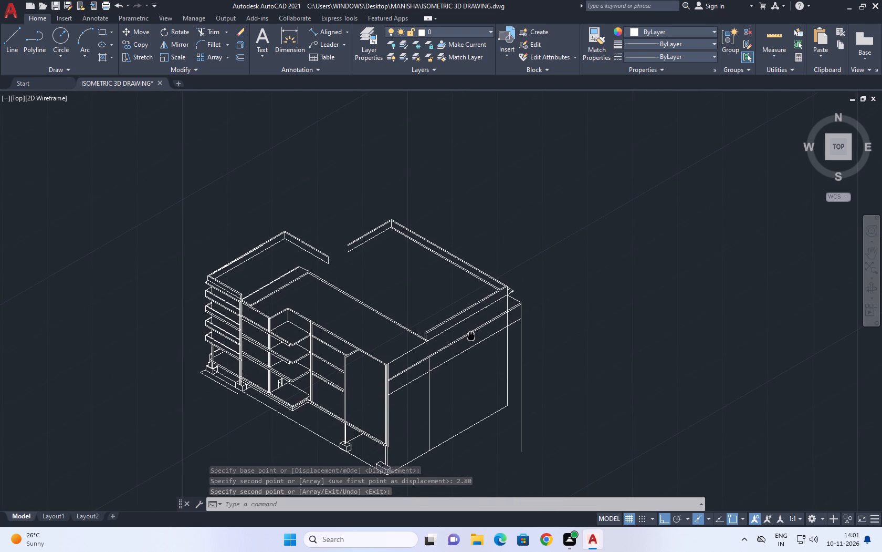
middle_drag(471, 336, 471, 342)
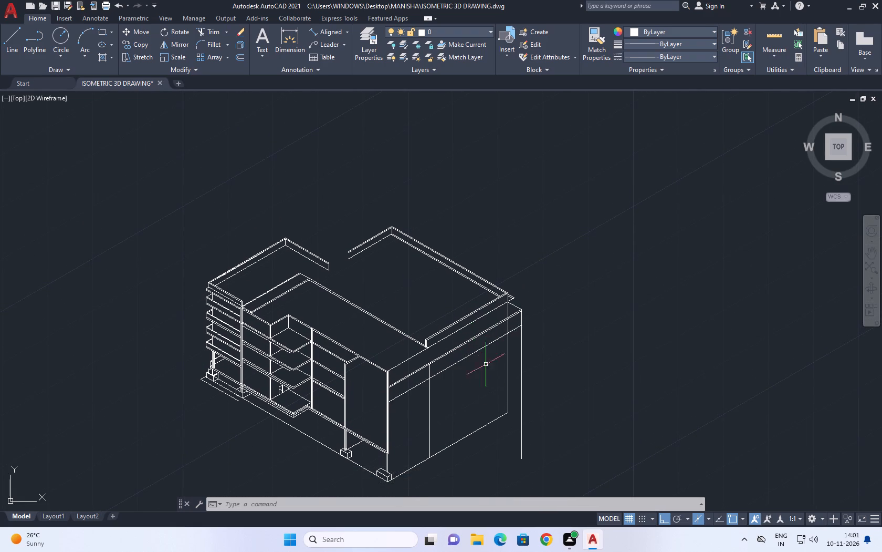
Erase the three parallel sloping lines running beneath the roof edge across the side wall.
scroll(482, 375, up, 1)
drag(465, 351, 463, 342)
click(453, 312)
scroll(616, 309, up, 1)
middle_drag(613, 306, 601, 299)
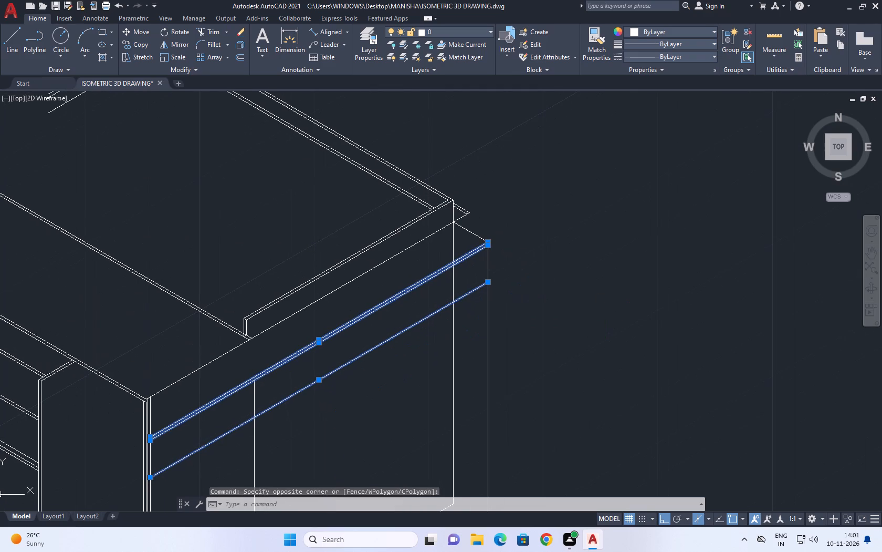
key(Delete)
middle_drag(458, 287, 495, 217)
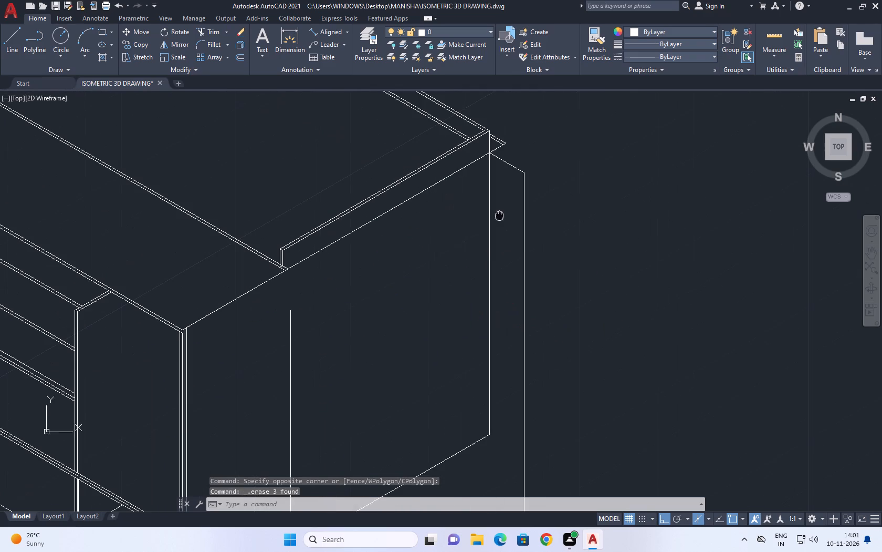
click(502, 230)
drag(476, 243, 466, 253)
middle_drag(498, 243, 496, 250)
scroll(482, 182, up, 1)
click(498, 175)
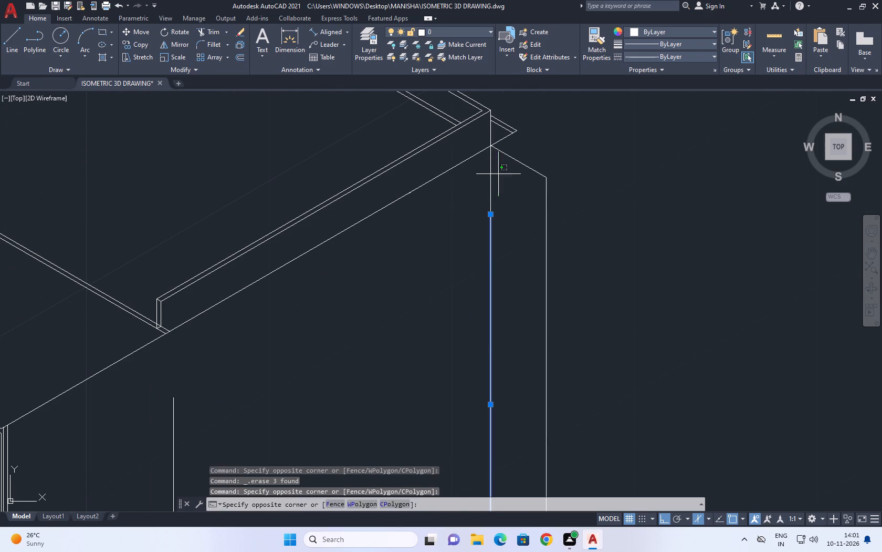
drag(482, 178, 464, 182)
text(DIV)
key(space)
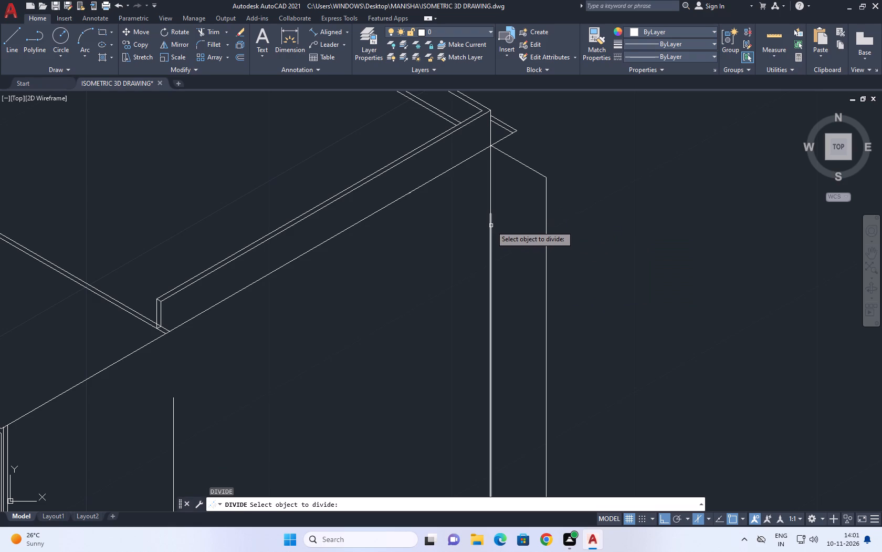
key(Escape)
Delete the short upper segment of the side wall's rear vertical line below the parapet corner.
drag(498, 180, 494, 174)
click(475, 182)
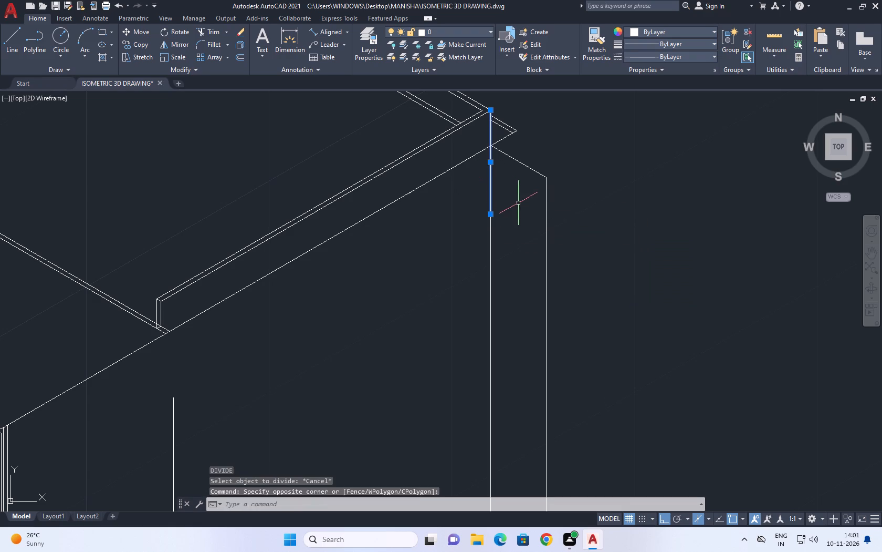
key(Delete)
Extend the side wall's rear vertical line up past the roof edge to the lines beneath the parapet corner.
middle_drag(483, 208, 489, 224)
text(EX)
key(space)
click(481, 253)
click(511, 239)
drag(510, 234, 505, 231)
drag(493, 226, 486, 219)
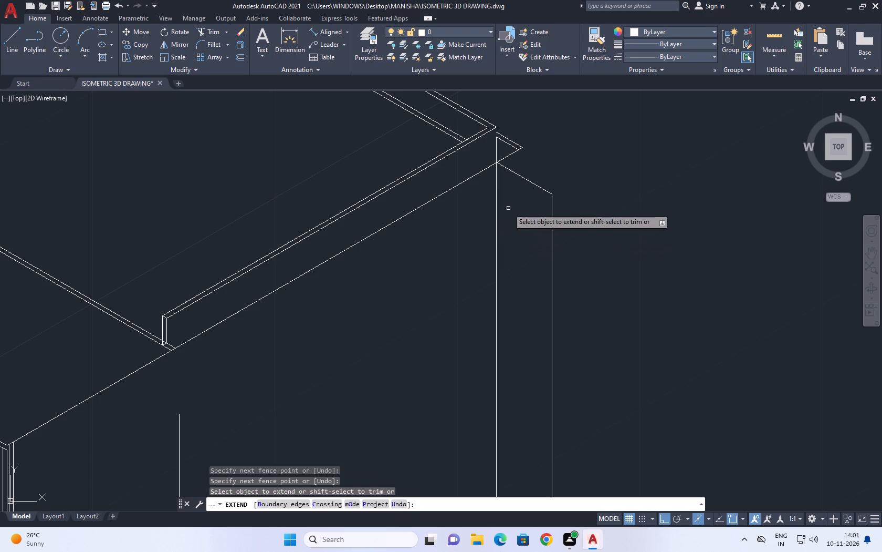
click(508, 208)
click(476, 213)
click(518, 212)
click(476, 201)
click(515, 193)
click(472, 190)
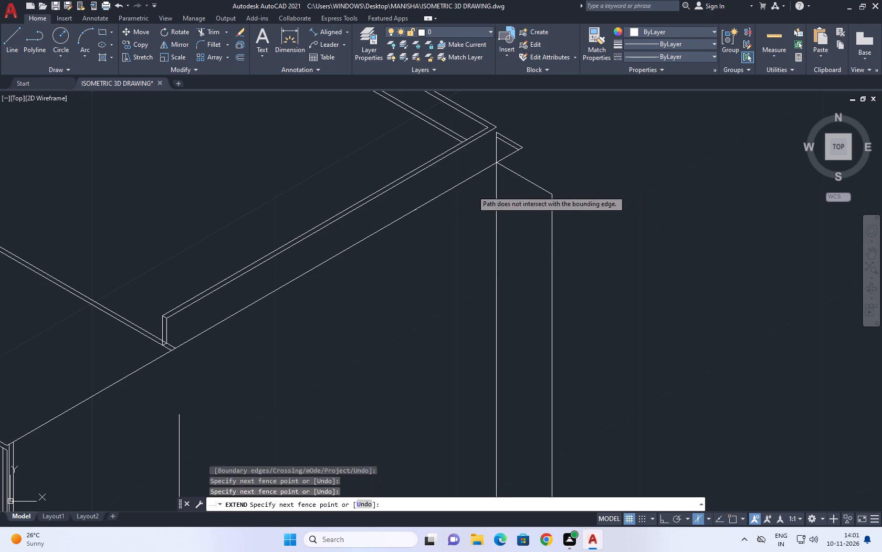
click(519, 187)
click(477, 185)
key(Escape)
Stretch the top end of the rear vertical line up to the parapet's outer corner.
scroll(495, 138, up, 3)
click(500, 146)
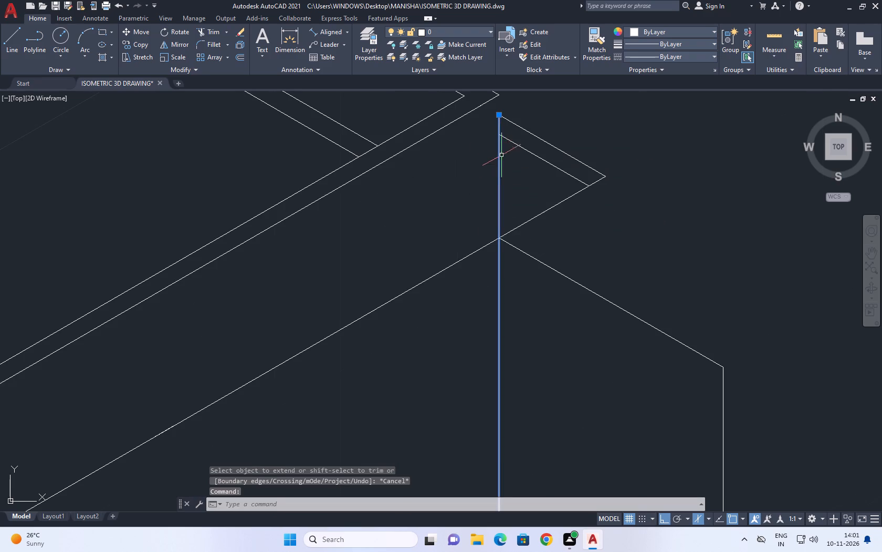
middle_drag(507, 147, 484, 253)
click(477, 222)
click(476, 200)
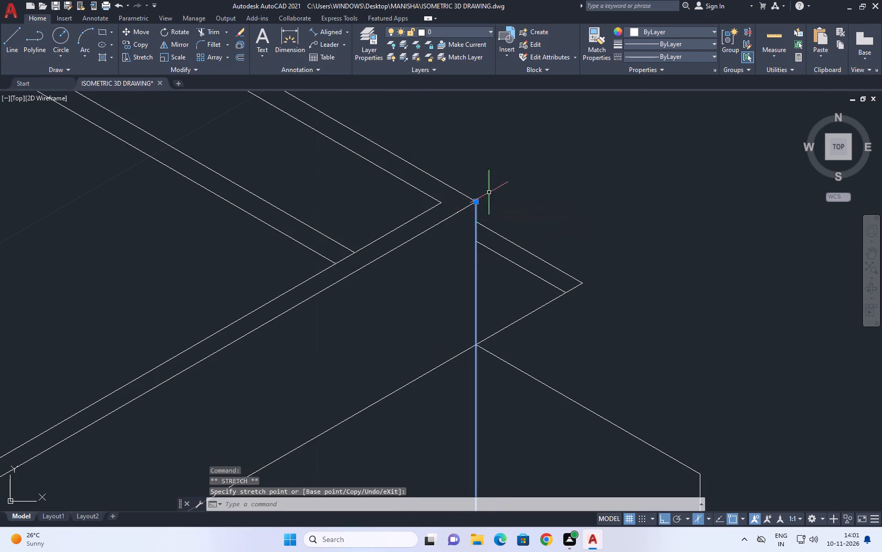
scroll(495, 189, down, 4)
key(Escape)
Divide the side wall's rear vertical line into 5 equal segments.
scroll(513, 208, down, 2)
text(DIV)
key(space)
click(504, 248)
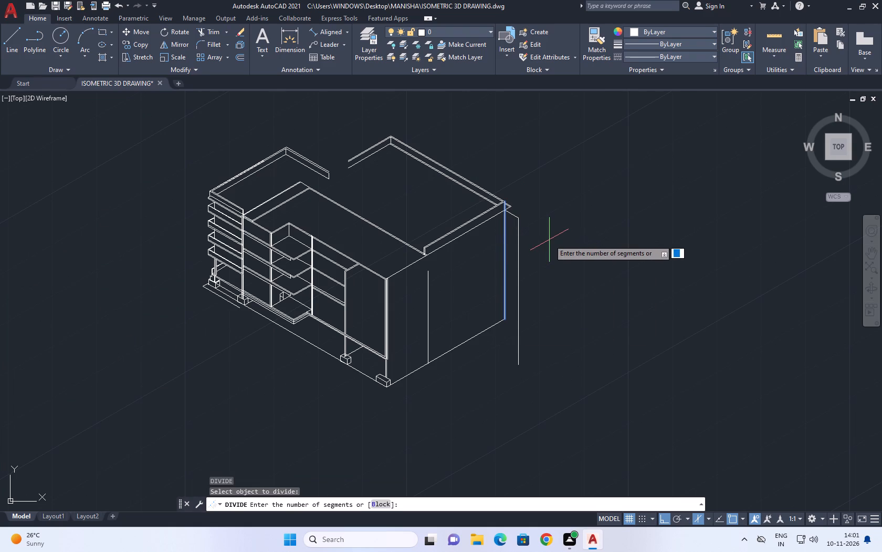
key(5)
key(Return)
middle_drag(492, 287, 501, 241)
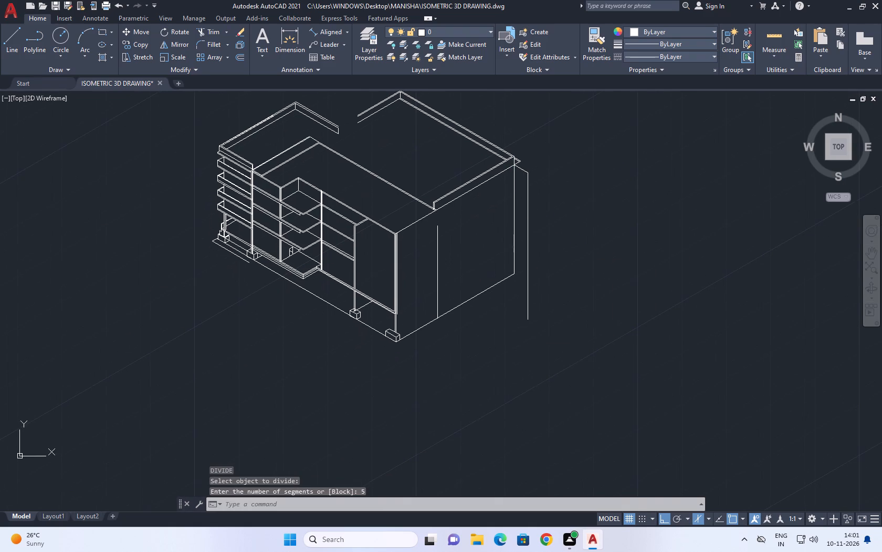
click(515, 214)
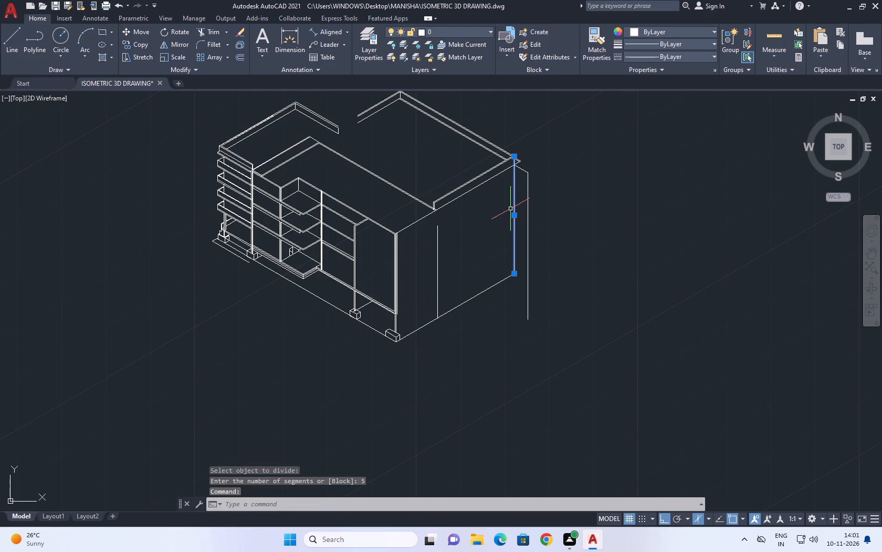
key(Escape)
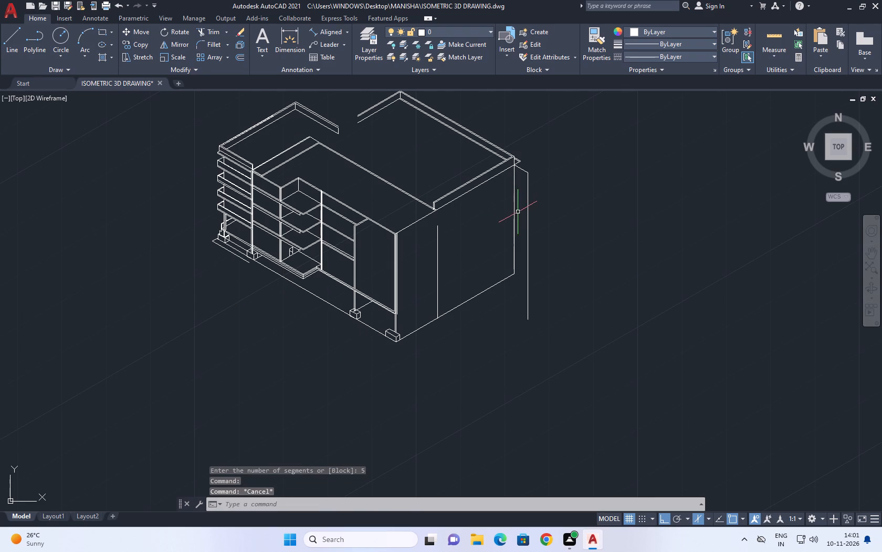
Draw sloping floor lines across the side wall from the rear vertical's two upper division points, past the first vertical wall line.
text(L)
key(space)
click(511, 181)
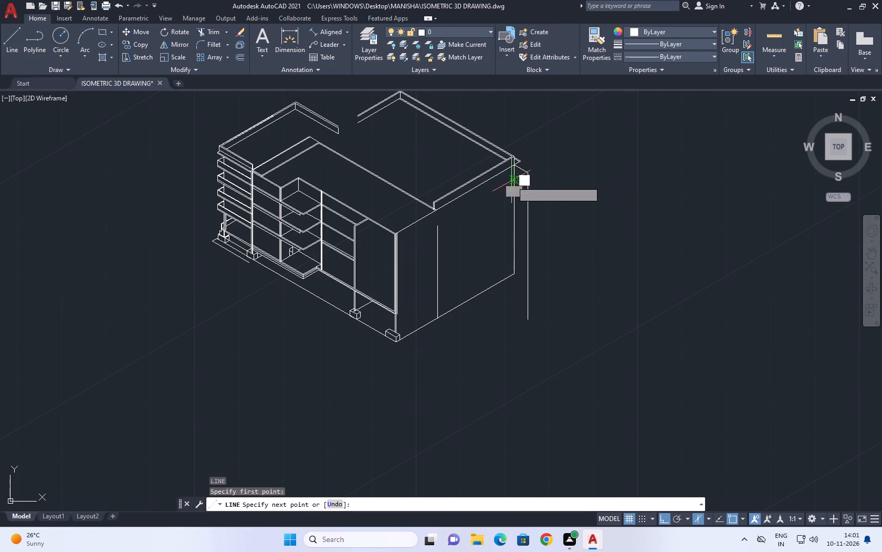
scroll(390, 270, up, 2)
click(426, 236)
key(space)
middle_drag(665, 173, 548, 272)
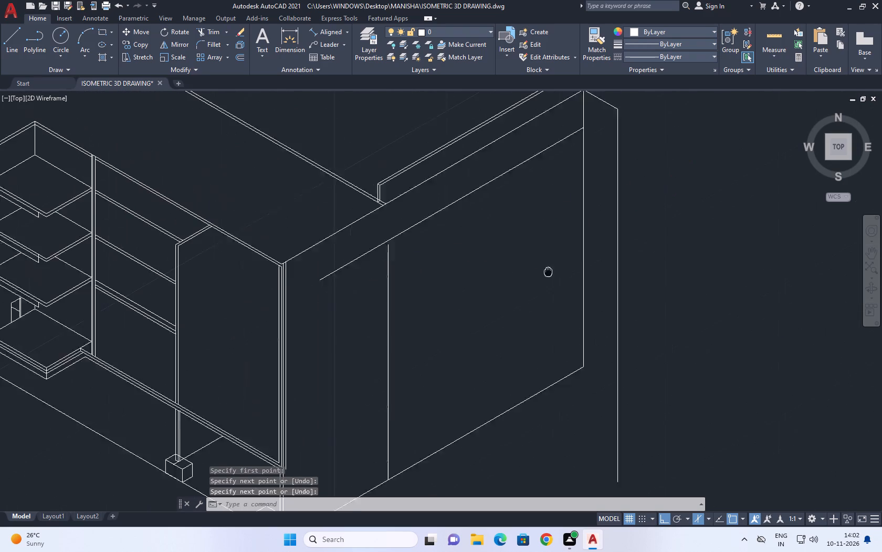
key(space)
click(572, 204)
drag(292, 383, 311, 381)
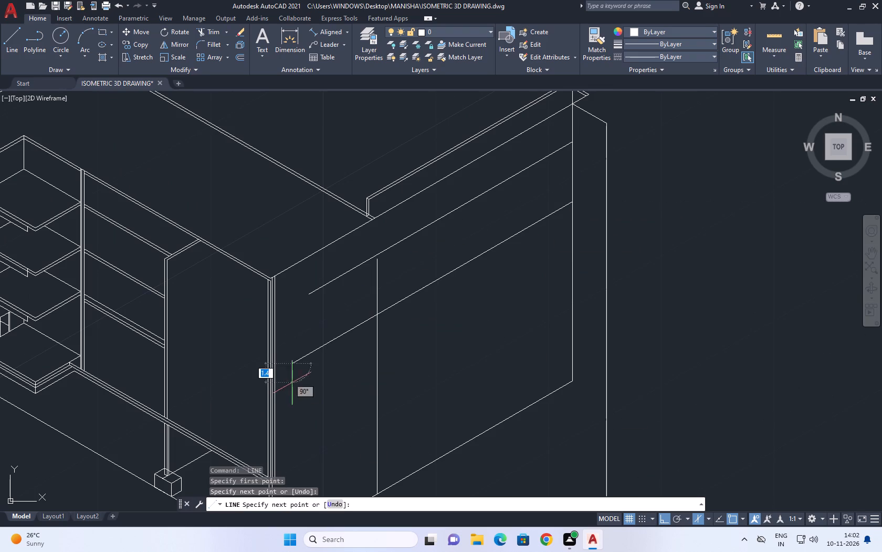
key(space)
Draw matching sloping floor lines from the rear vertical's two lower division points, past the first vertical wall line.
key(space)
click(573, 259)
drag(288, 415, 289, 415)
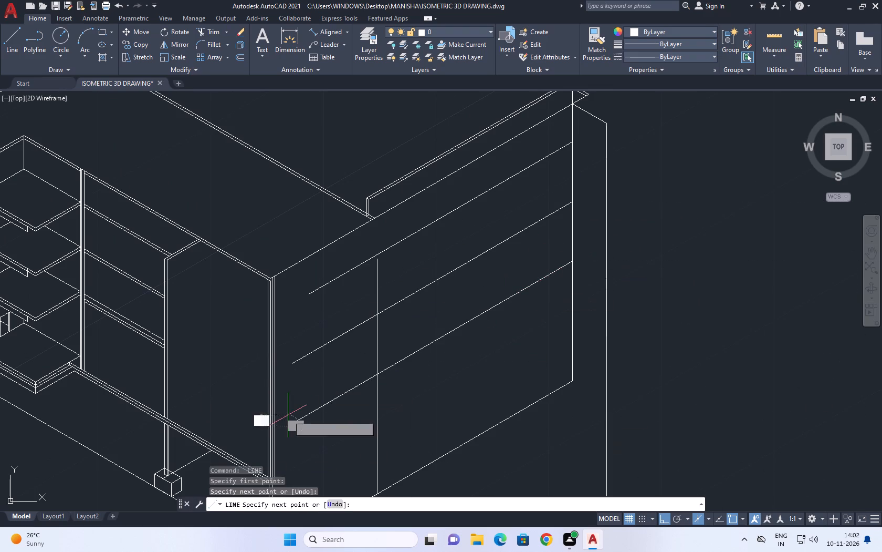
drag(289, 415, 306, 415)
middle_drag(520, 364, 554, 272)
key(space)
key(space)
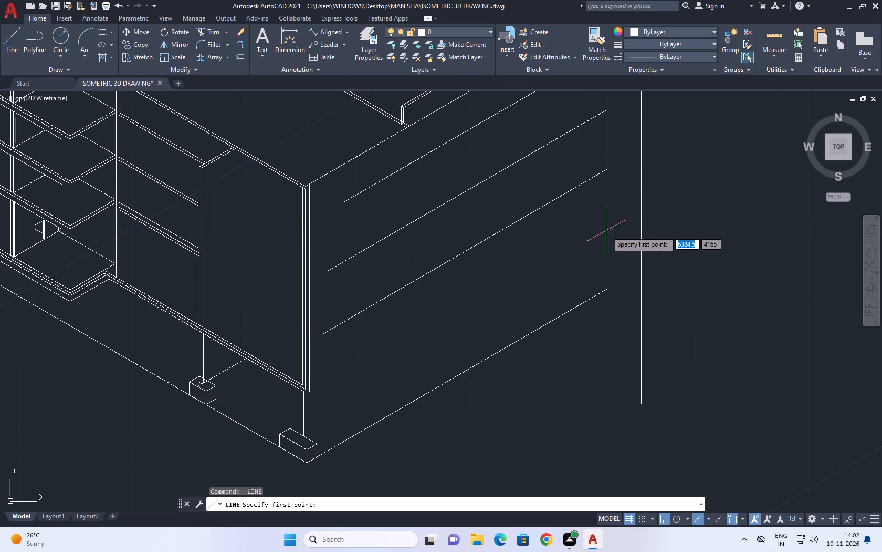
click(607, 229)
click(355, 369)
key(space)
Fillet the side wall's first vertical line and the uppermost floor line into a sharp corner.
scroll(477, 326, down, 2)
middle_drag(457, 306, 476, 338)
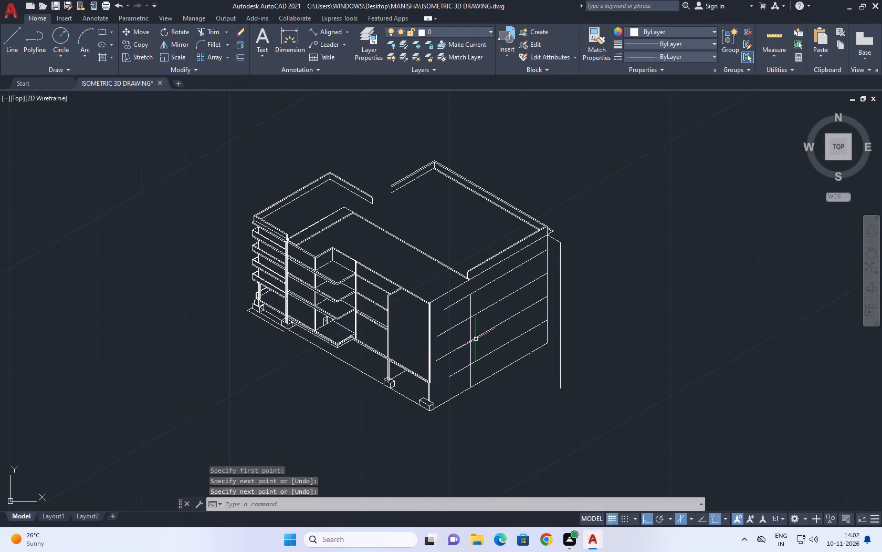
scroll(474, 346, up, 2)
middle_drag(470, 249, 478, 308)
scroll(478, 308, up, 1)
text(F)
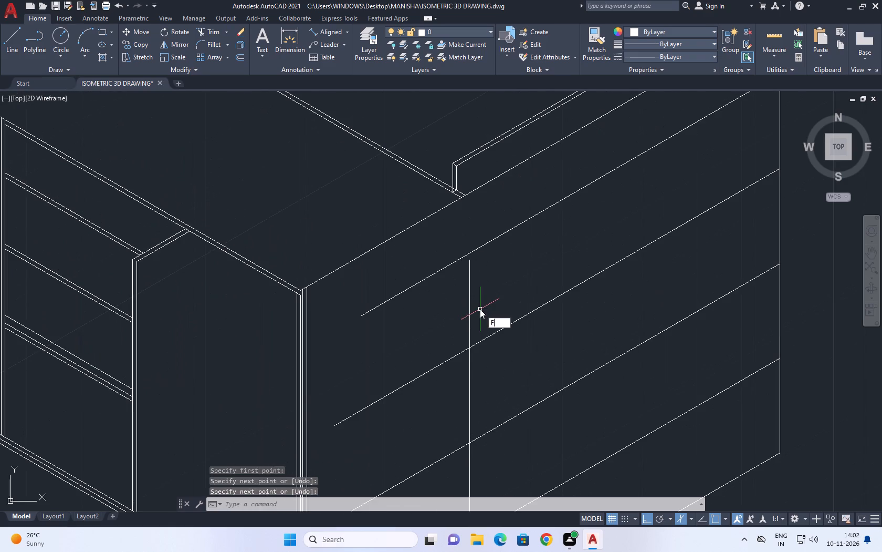
key(space)
click(470, 274)
click(476, 248)
Trim the overhanging front ends of the side wall's three lower floor lines back to its first vertical line.
scroll(492, 252, down, 3)
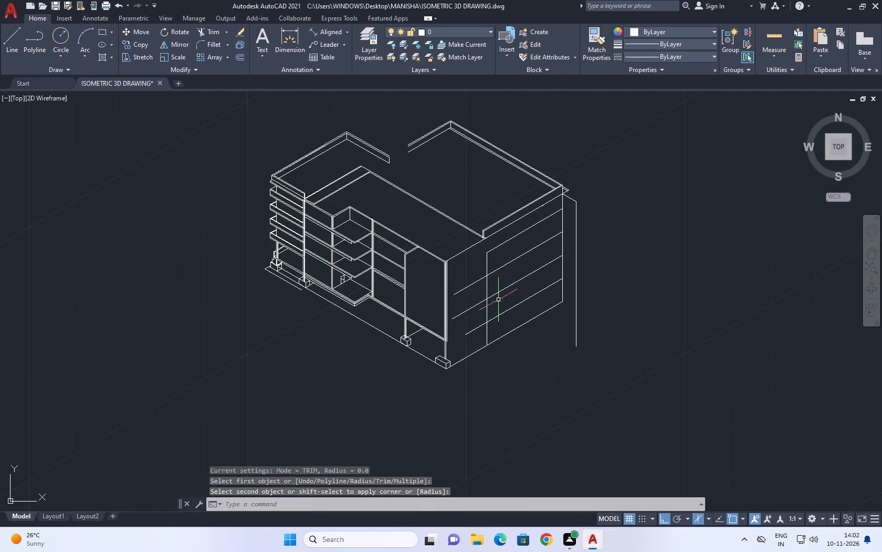
text(TR)
key(space)
click(467, 273)
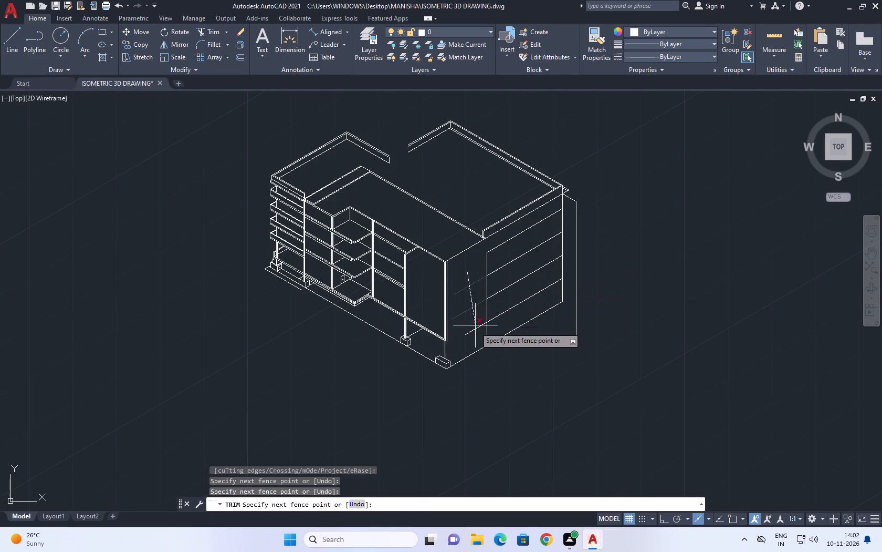
click(475, 339)
scroll(539, 294, up, 2)
key(space)
middle_click(549, 294)
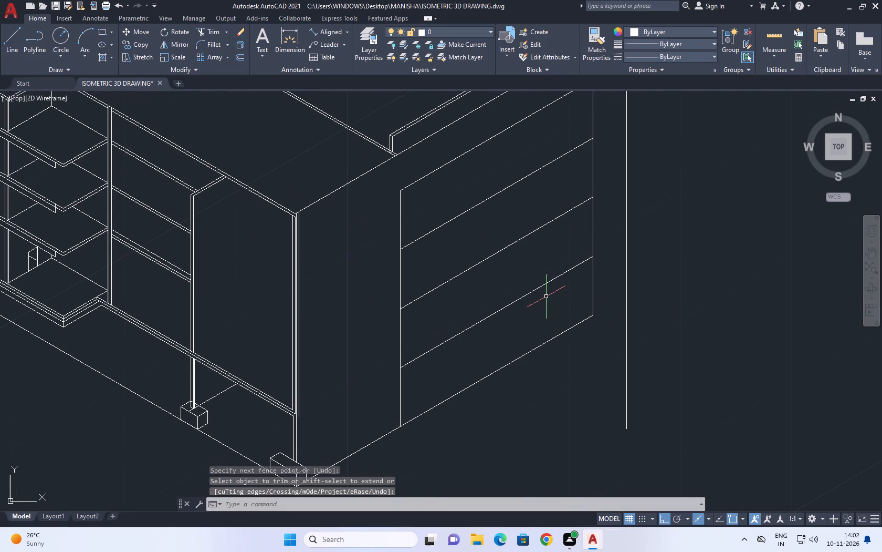
Erase the short sloping line joining the two verticals at the base of the side parapet's front end.
scroll(558, 321, down, 2)
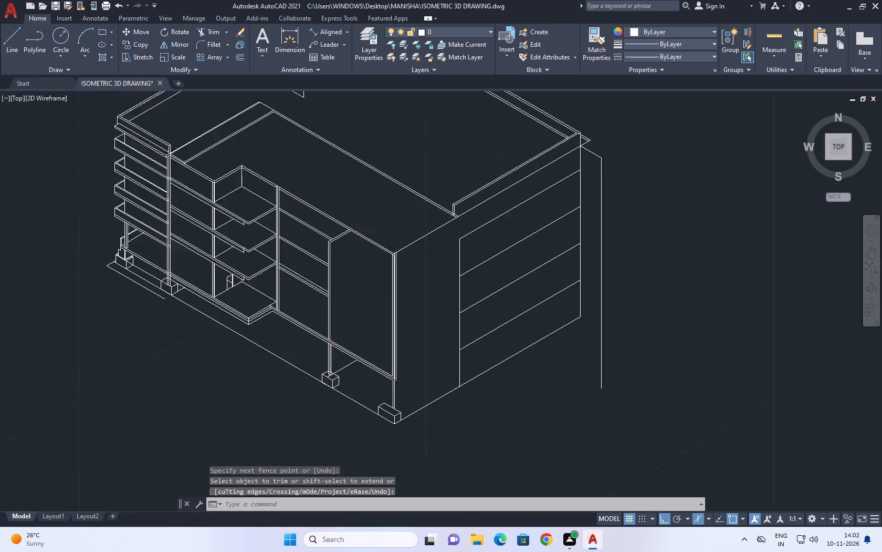
middle_drag(587, 272, 584, 297)
middle_drag(575, 263, 551, 303)
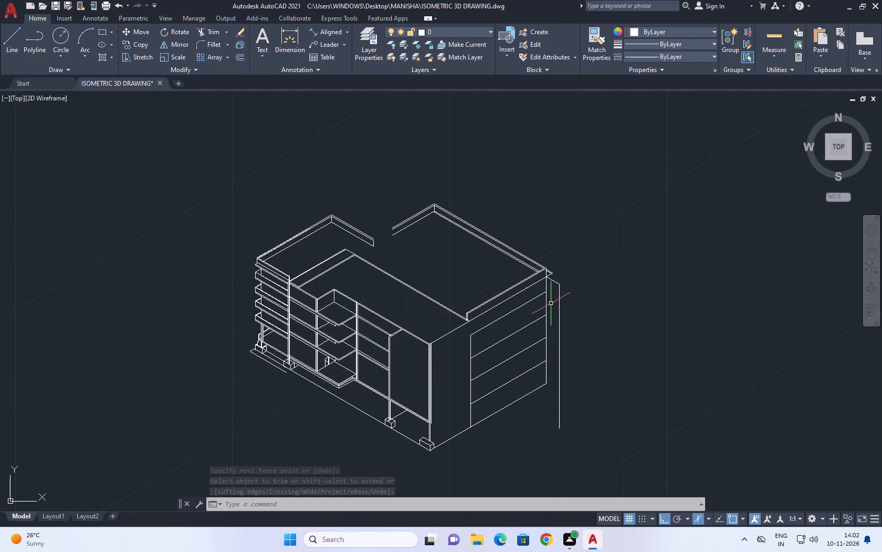
scroll(503, 312, up, 2)
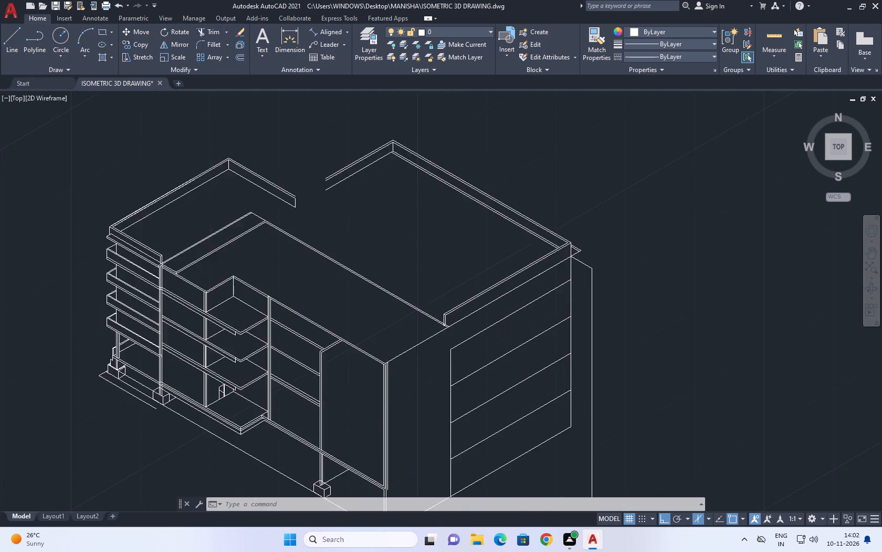
scroll(503, 312, up, 1)
middle_drag(470, 321, 496, 299)
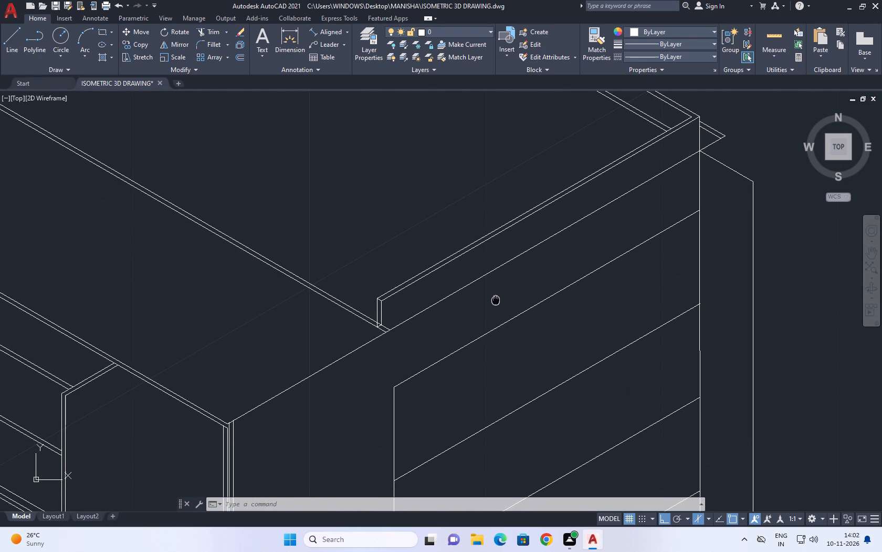
middle_drag(496, 299, 496, 302)
scroll(495, 308, down, 1)
middle_drag(444, 322, 451, 346)
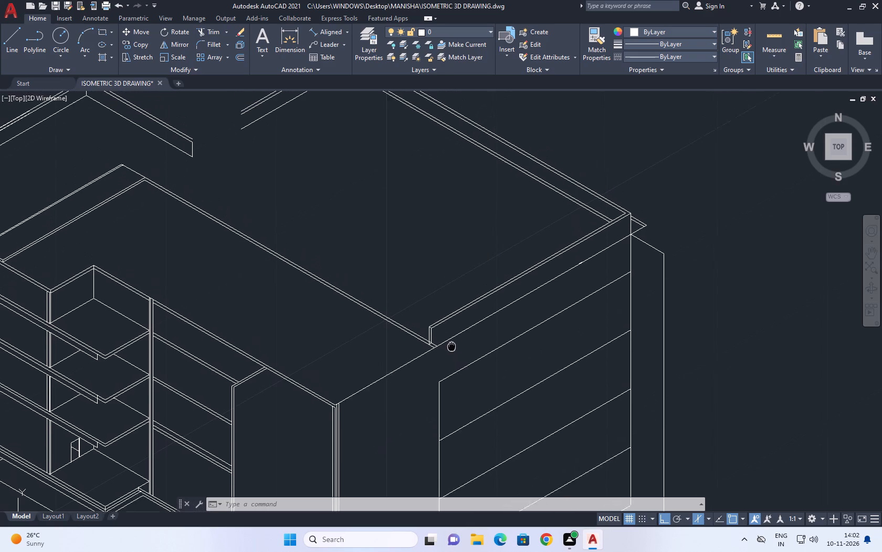
middle_drag(451, 346, 453, 351)
middle_drag(450, 368, 444, 367)
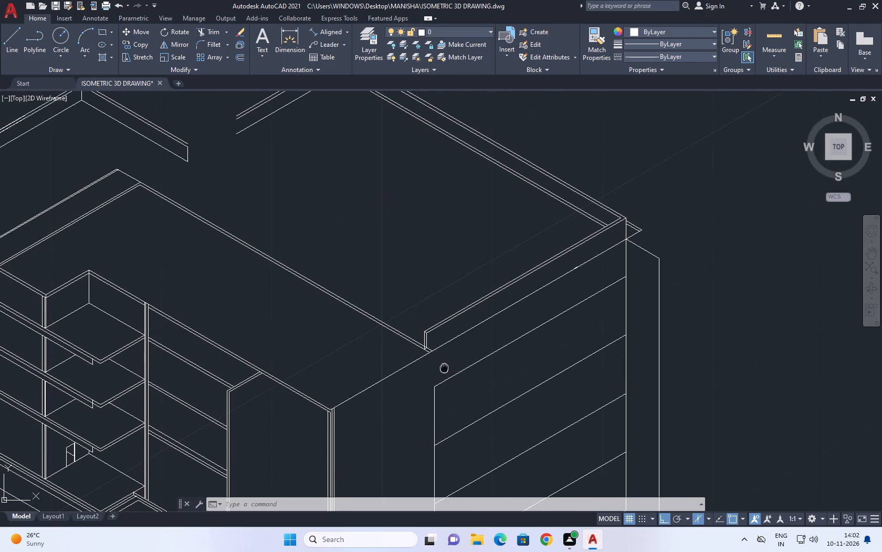
middle_drag(444, 367, 443, 367)
scroll(423, 355, up, 6)
click(433, 329)
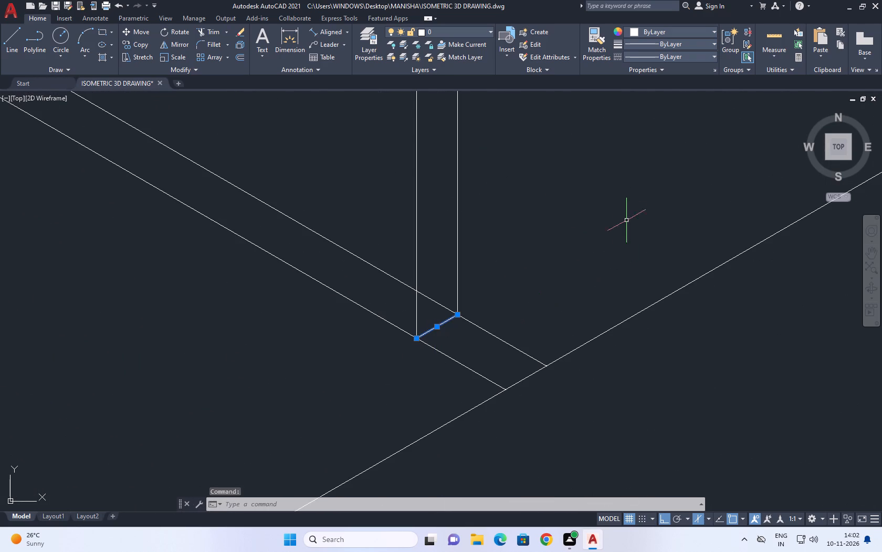
right_click(622, 214)
click(649, 283)
Erase the tiny stray line segment lying on the side wall's top edge, below the parapet.
scroll(541, 303, down, 5)
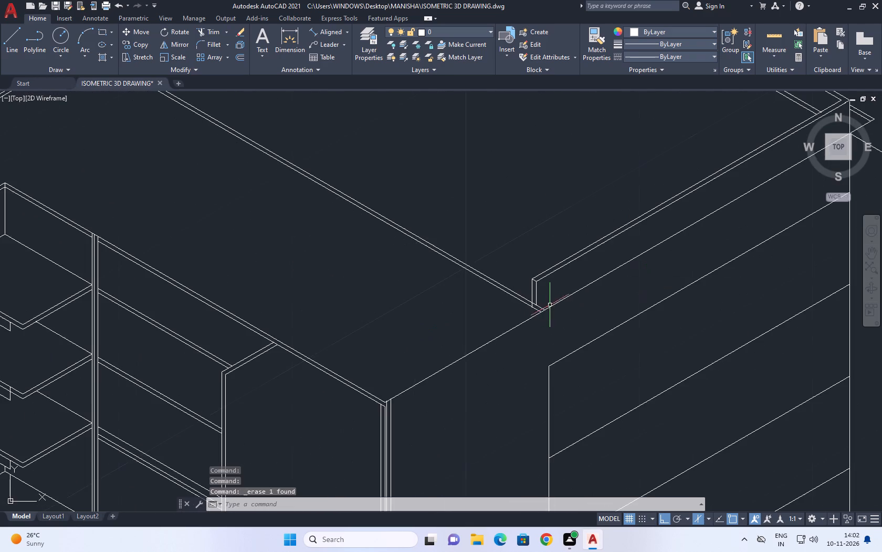
middle_drag(574, 289, 564, 304)
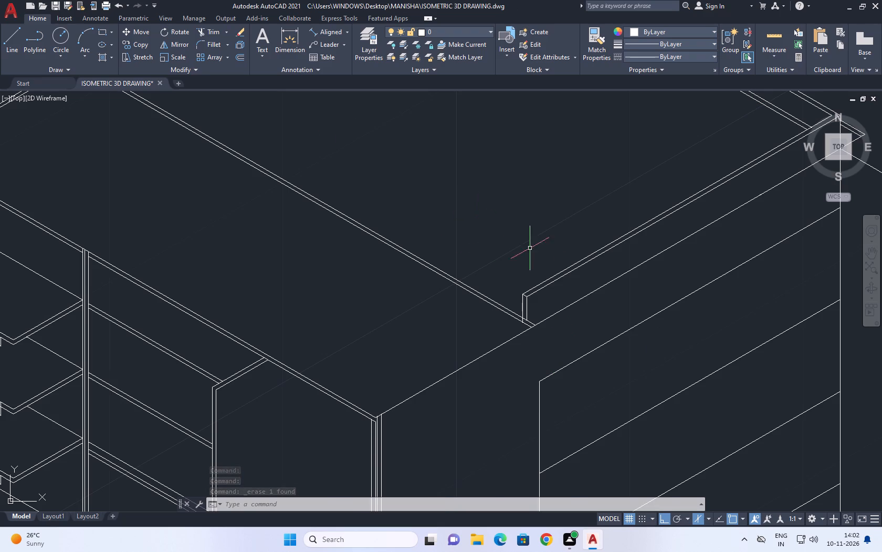
scroll(560, 281, down, 1)
middle_drag(640, 303, 613, 319)
scroll(673, 239, up, 2)
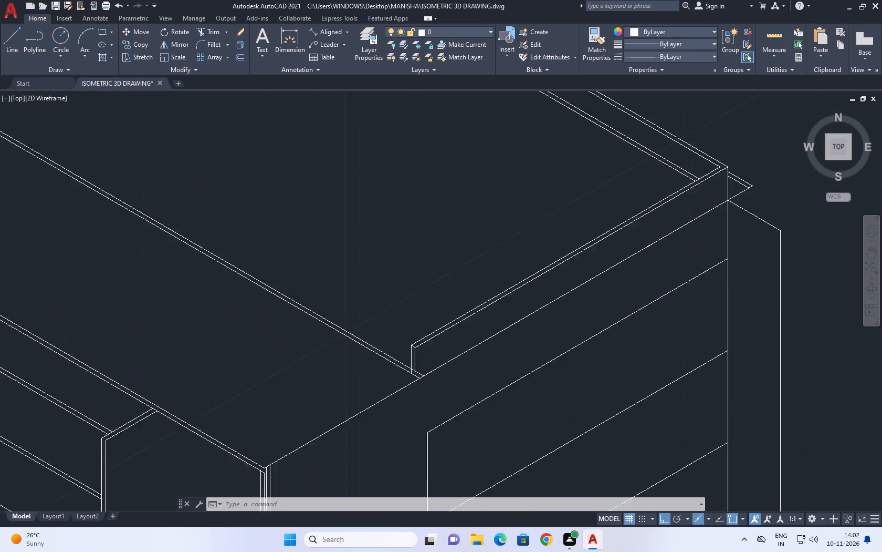
scroll(673, 239, up, 1)
click(544, 174)
click(646, 304)
right_drag(619, 240, 614, 236)
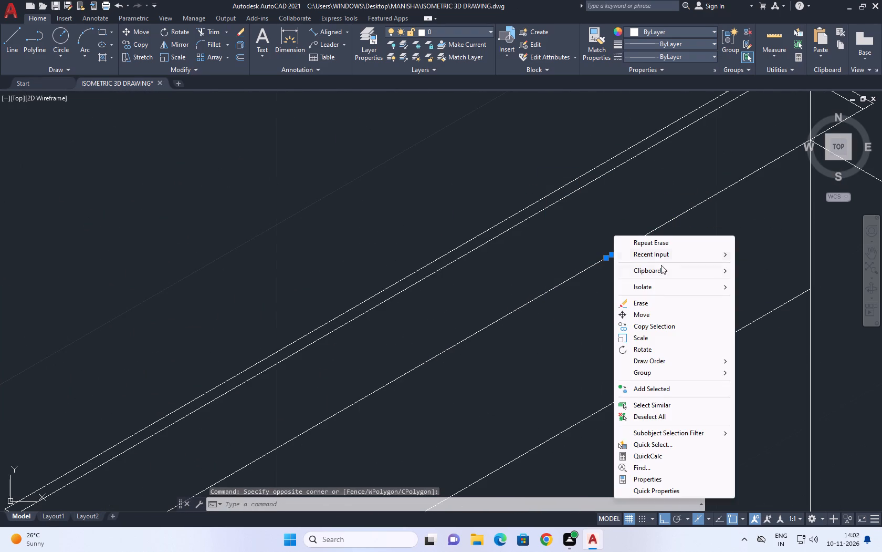
click(655, 301)
click(453, 151)
click(727, 370)
Extend the rear parapet's open-ended sloping lines to meet the adjoining roof wing's parapet at the inner corner.
scroll(605, 327, down, 4)
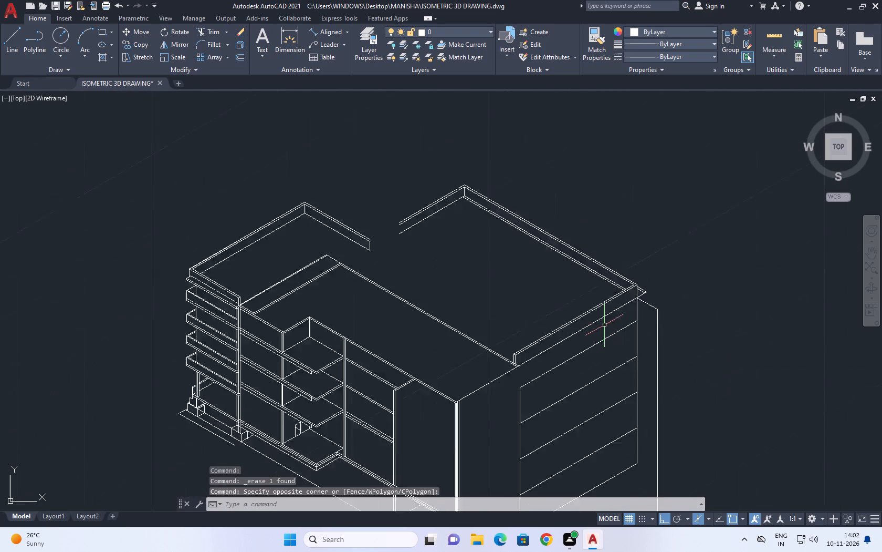
scroll(604, 324, down, 2)
middle_drag(621, 250, 253, 208)
middle_drag(90, 294, 181, 321)
scroll(212, 279, up, 2)
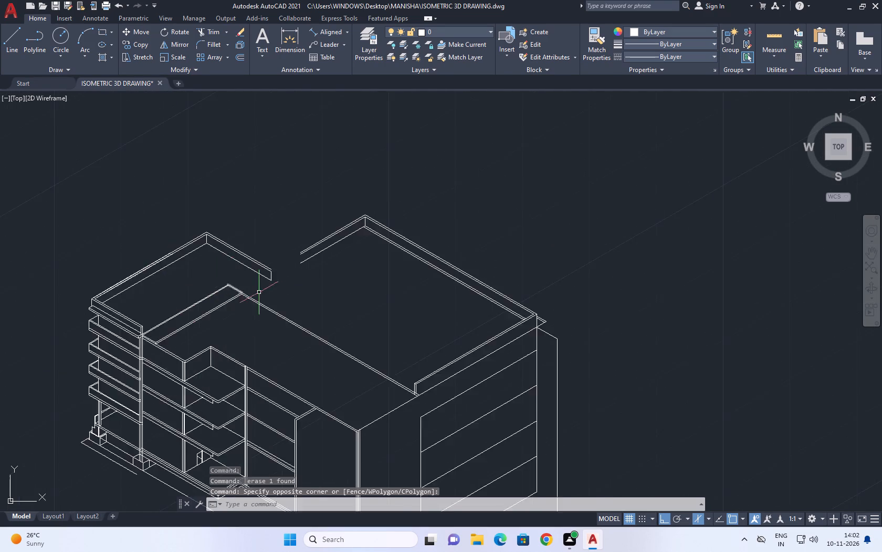
scroll(261, 292, up, 1)
middle_drag(320, 247, 359, 302)
text(EX)
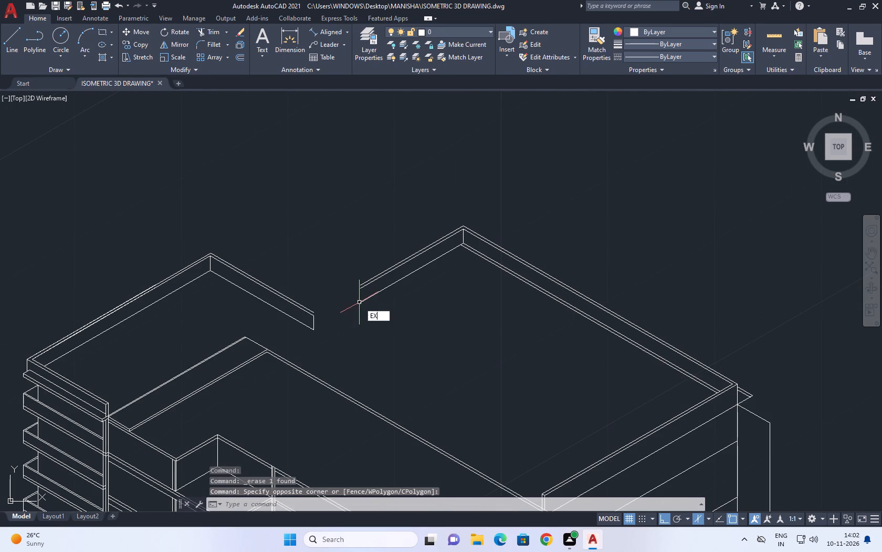
key(space)
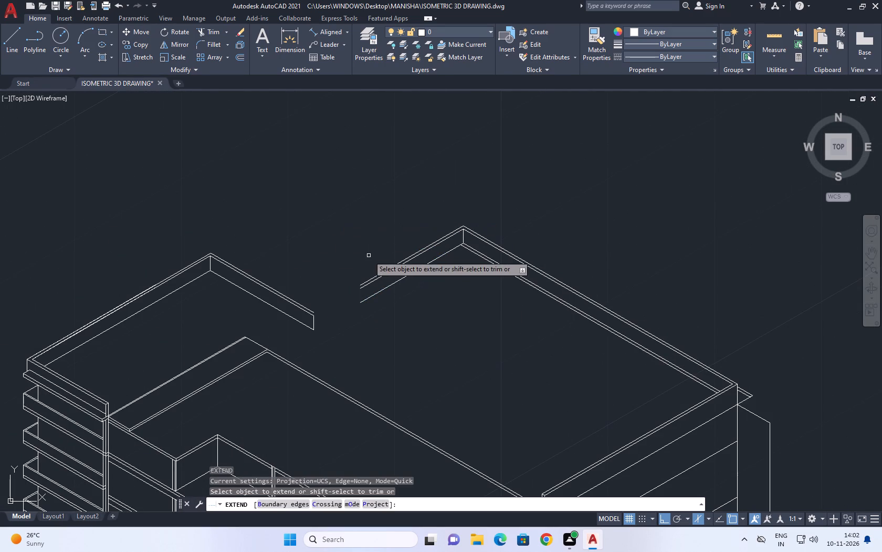
click(369, 254)
click(392, 315)
scroll(334, 309, up, 3)
right_click(305, 239)
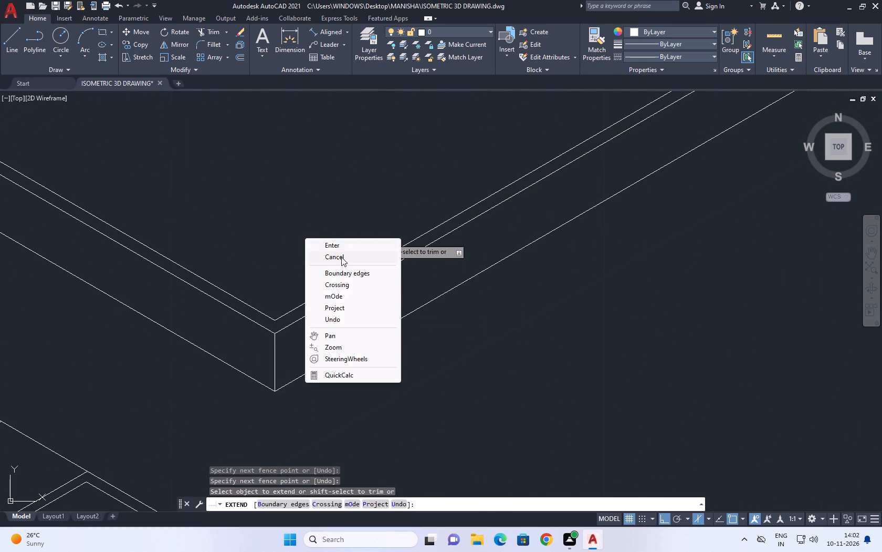
click(346, 260)
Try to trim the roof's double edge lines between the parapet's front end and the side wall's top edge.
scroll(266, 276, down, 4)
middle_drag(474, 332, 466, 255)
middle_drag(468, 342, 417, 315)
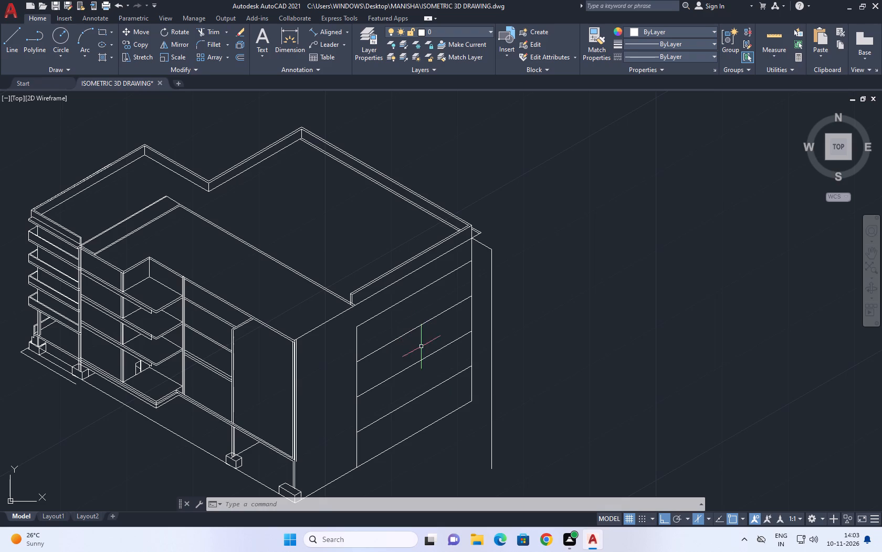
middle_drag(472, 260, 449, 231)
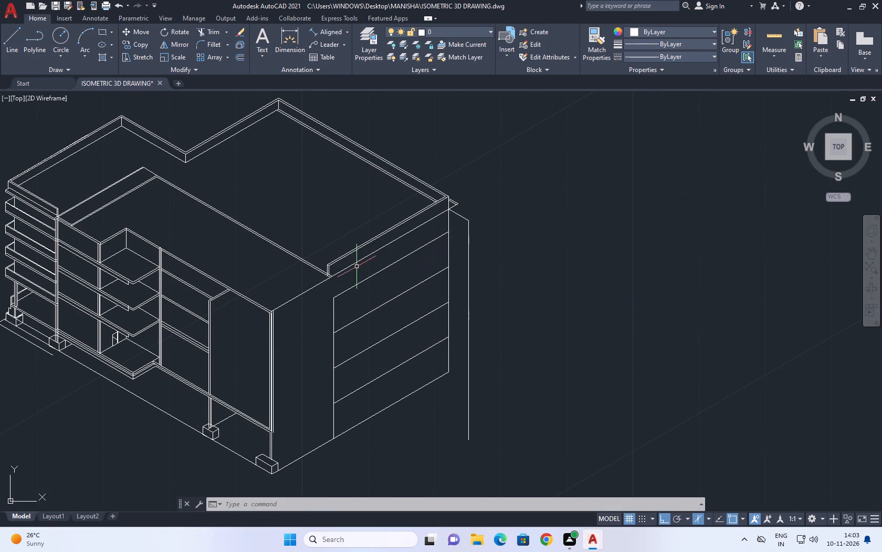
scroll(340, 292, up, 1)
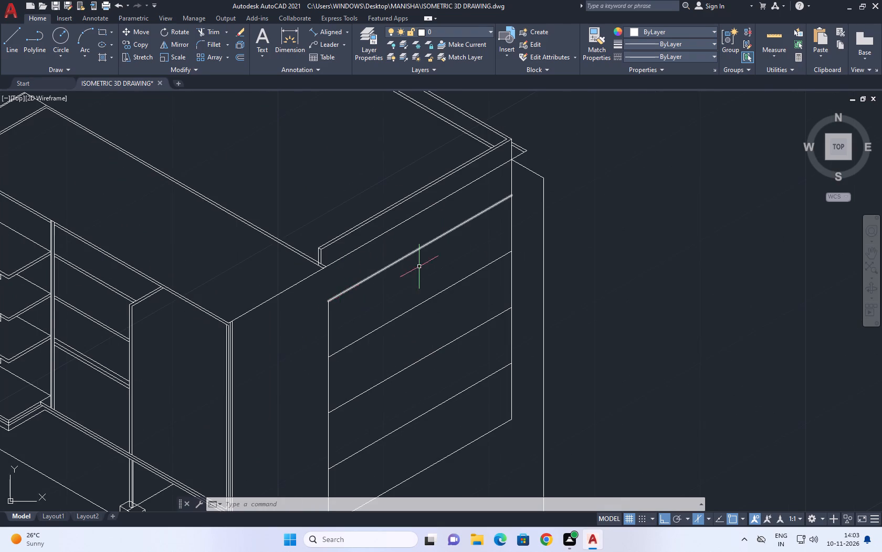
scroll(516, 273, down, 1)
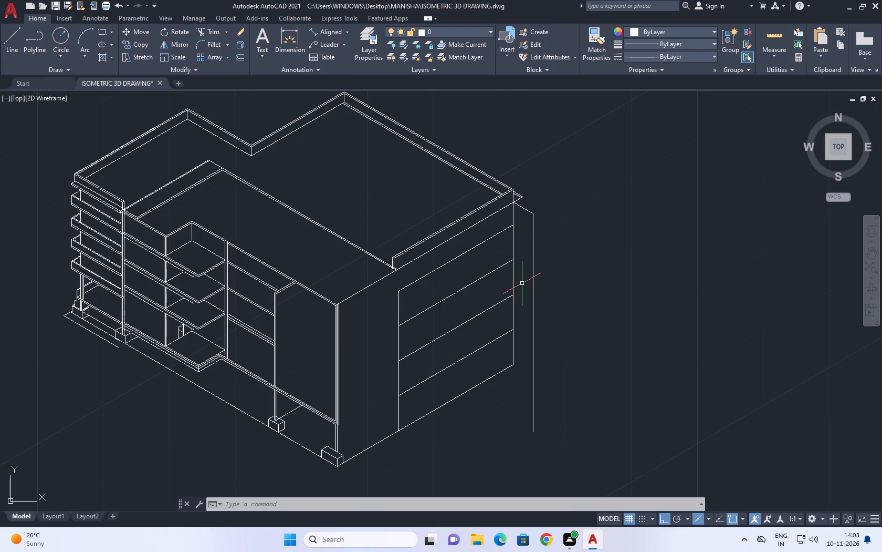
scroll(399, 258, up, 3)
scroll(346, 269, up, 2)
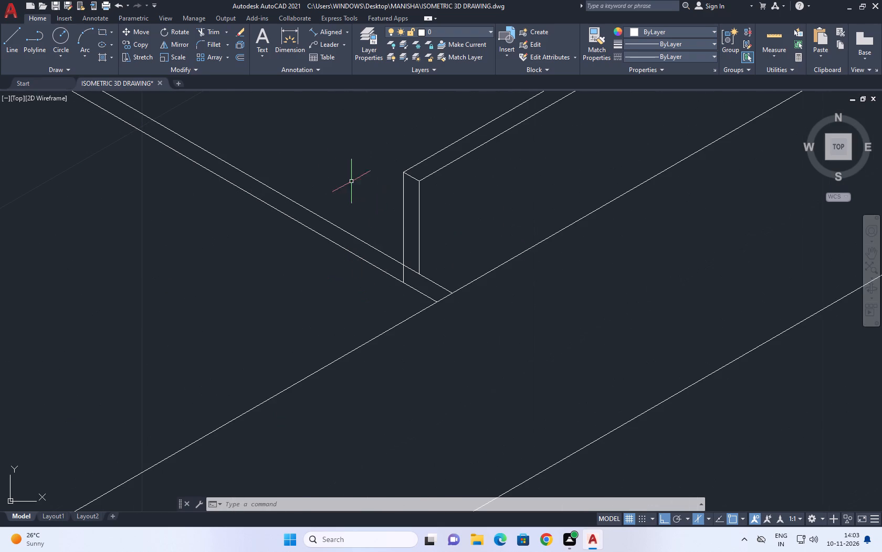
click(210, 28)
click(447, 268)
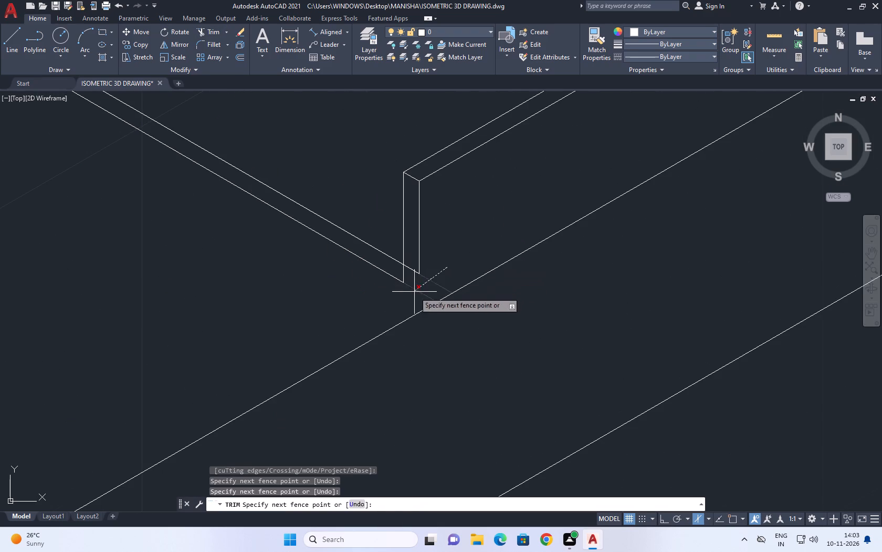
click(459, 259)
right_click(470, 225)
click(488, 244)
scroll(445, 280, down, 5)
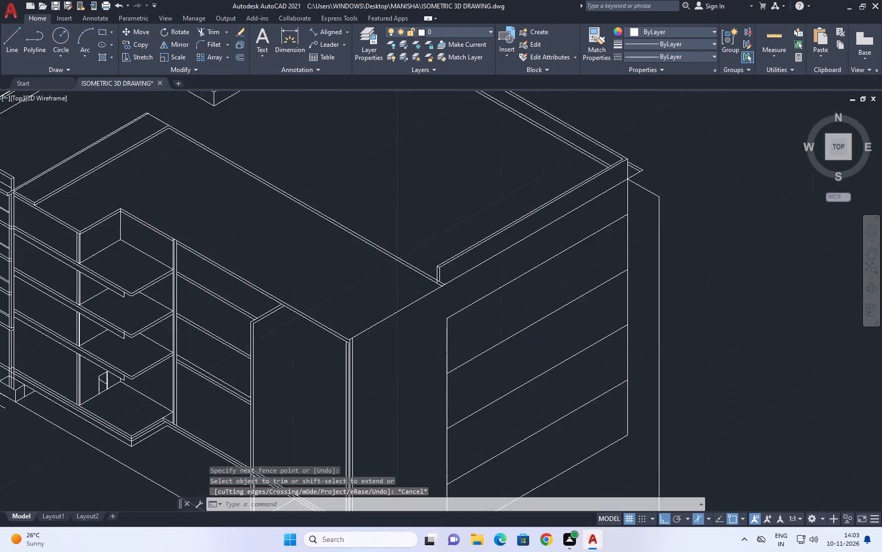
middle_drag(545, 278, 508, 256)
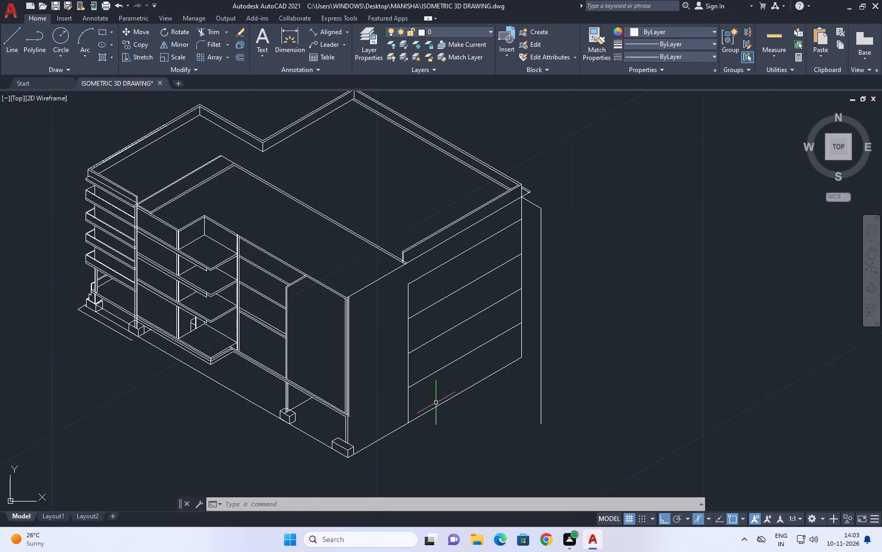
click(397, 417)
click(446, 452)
Copy the side wall's top edge line from the roof's upper front corner down to the lower corner of the roof edge.
middle_drag(495, 285, 510, 336)
scroll(488, 278, up, 1)
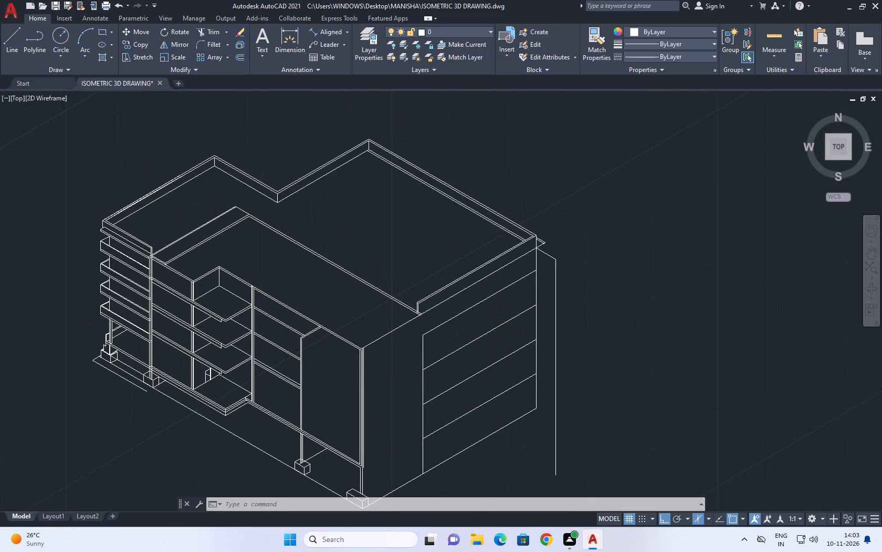
scroll(488, 278, up, 1)
click(488, 274)
click(485, 269)
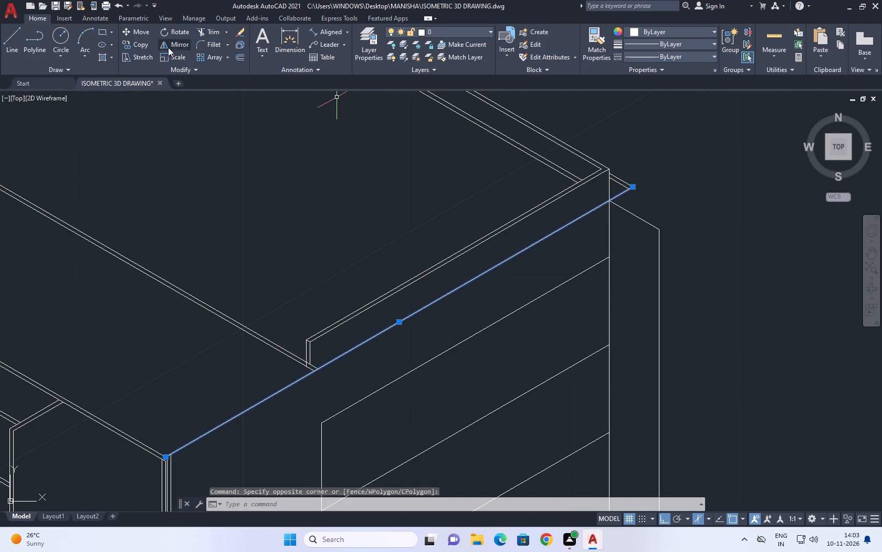
click(143, 44)
middle_drag(229, 339, 284, 253)
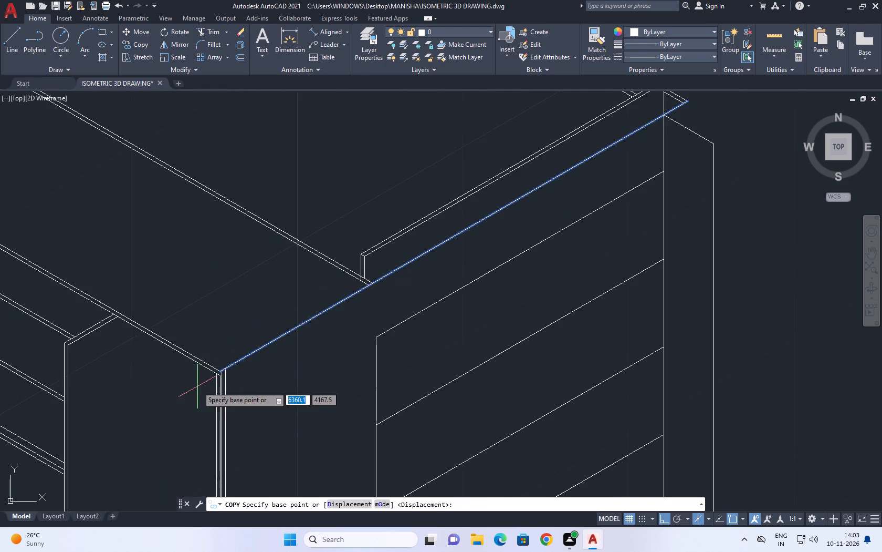
scroll(208, 381, up, 4)
click(256, 353)
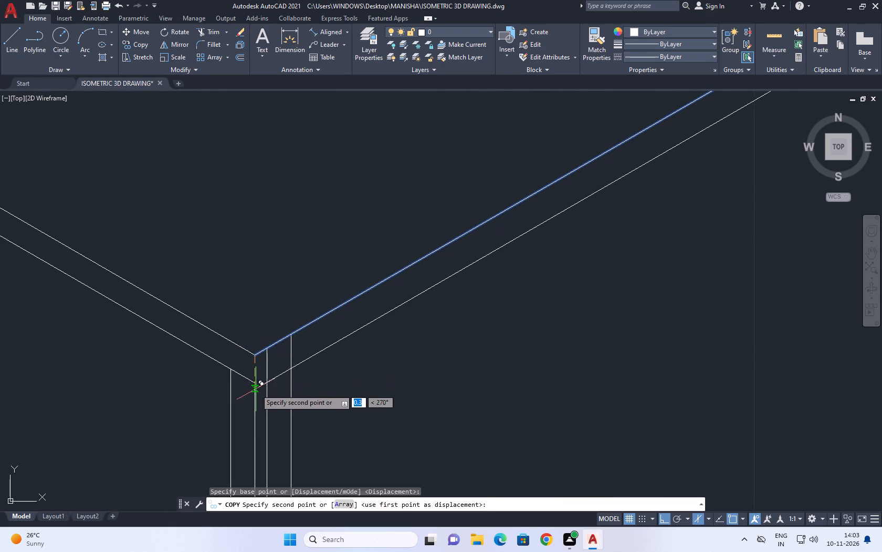
drag(255, 385, 261, 390)
right_click(299, 299)
click(337, 319)
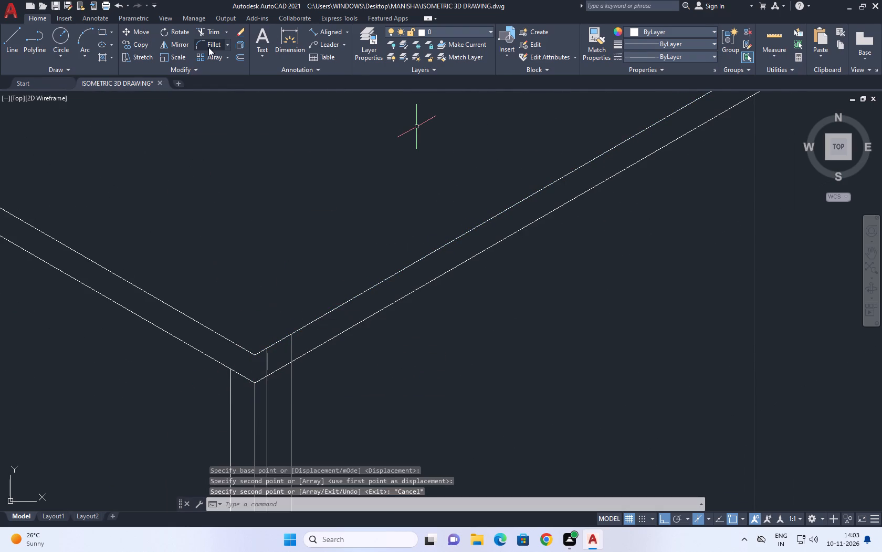
Trim the two vertical line ends between the side wall's paired top edge lines at the front corner.
click(216, 32)
scroll(253, 361, up, 1)
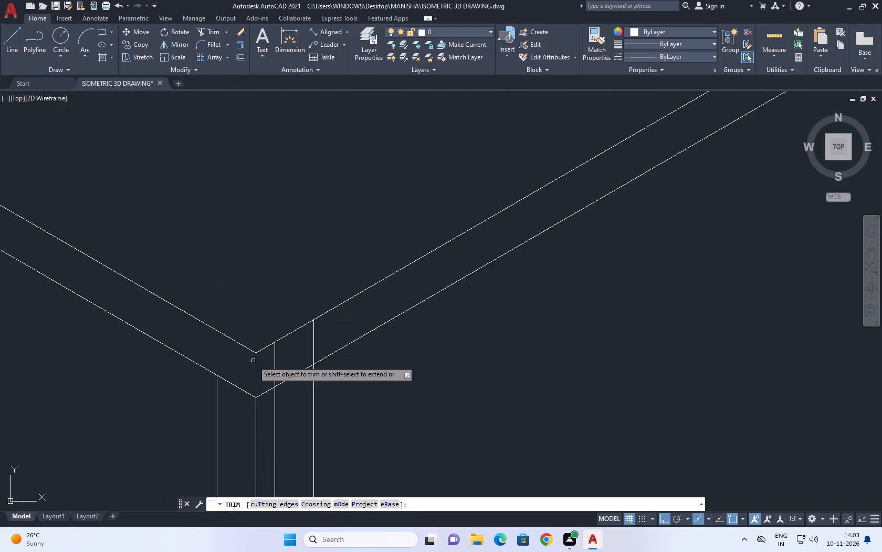
scroll(254, 361, up, 1)
drag(274, 364, 291, 365)
right_click(377, 320)
click(385, 318)
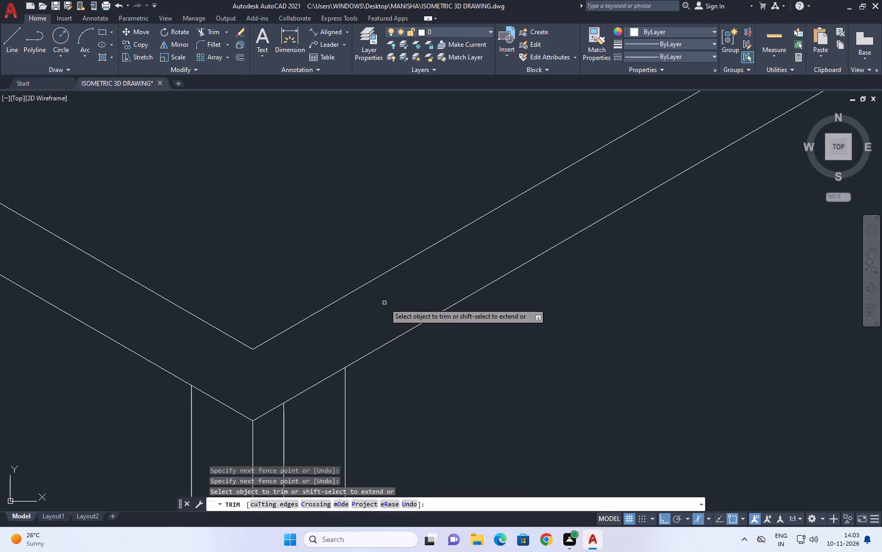
Draw the short vertical line closing the roof edge's projecting outer tip at the side wall's rear corner.
scroll(376, 316, down, 7)
middle_drag(430, 254, 403, 304)
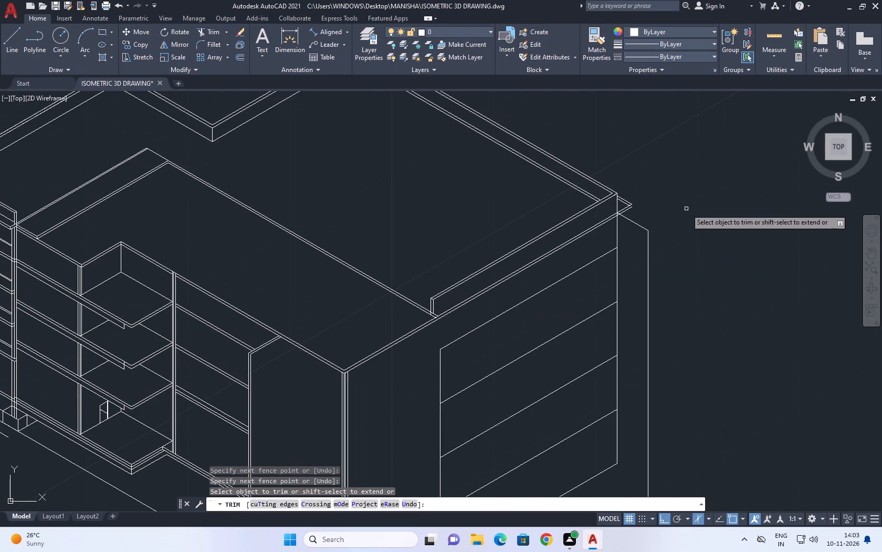
right_click(686, 208)
click(712, 227)
scroll(619, 226, up, 3)
middle_drag(659, 195, 569, 244)
scroll(565, 246, down, 3)
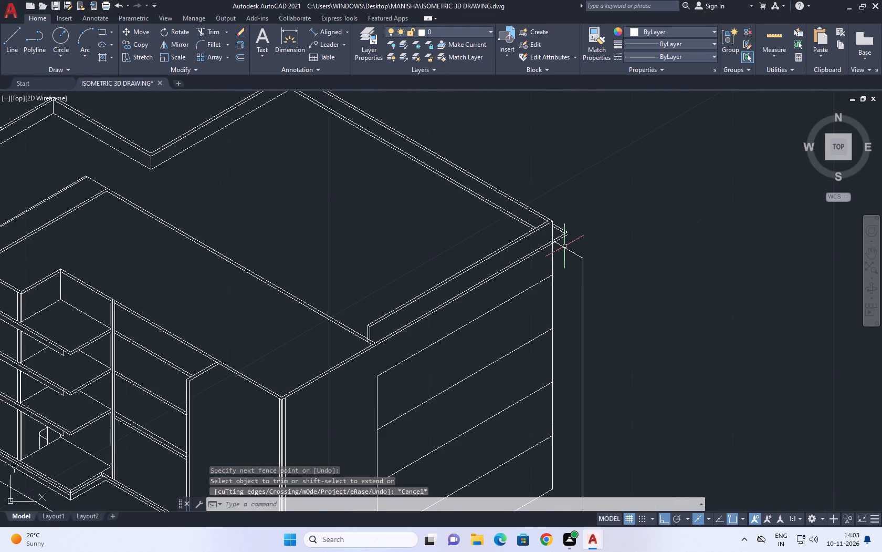
scroll(562, 233, up, 4)
right_click(615, 200)
click(581, 177)
click(568, 188)
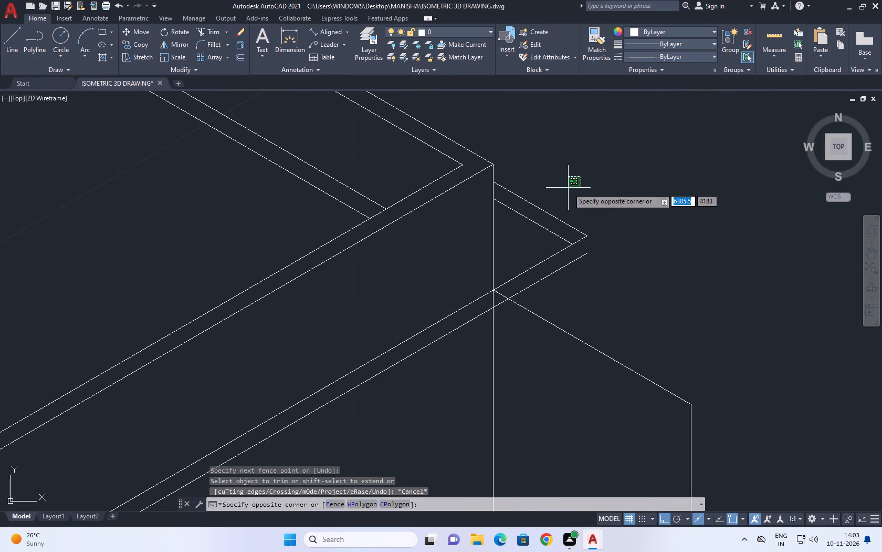
click(8, 49)
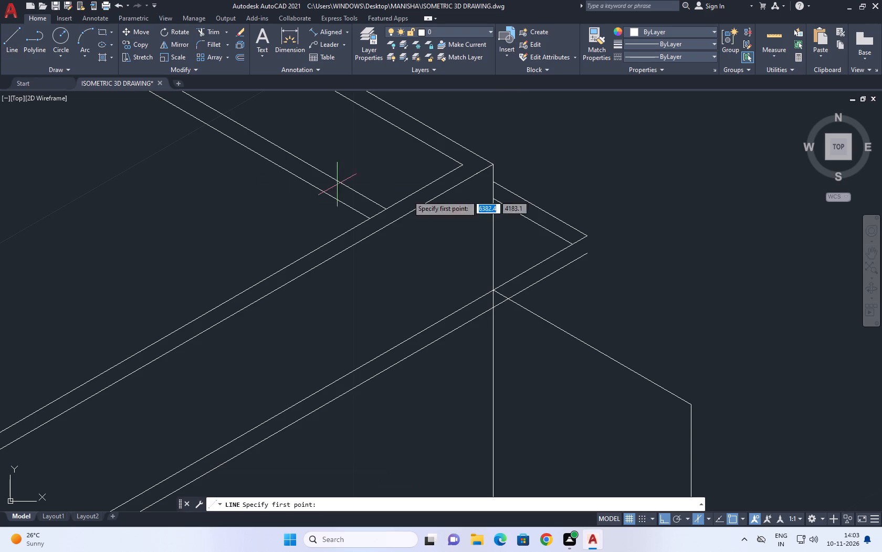
scroll(590, 218, up, 1)
click(586, 247)
click(586, 272)
right_click(612, 213)
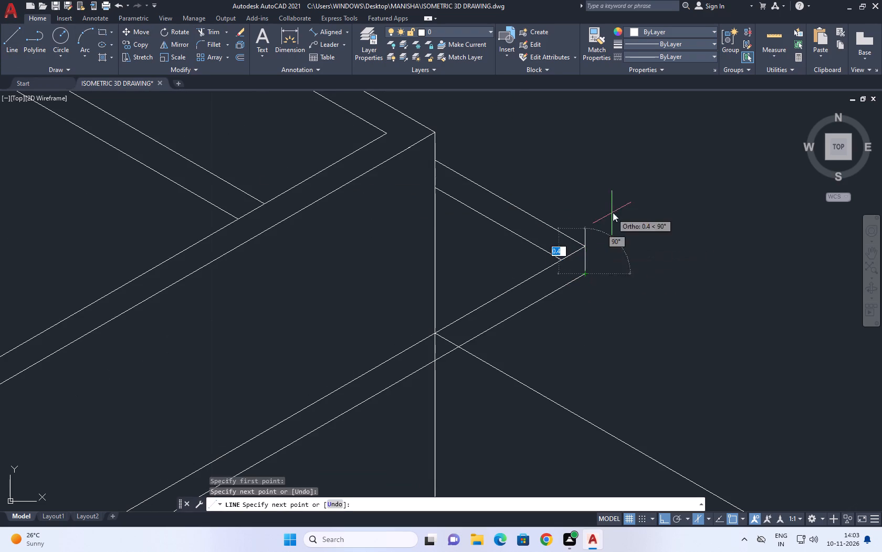
click(636, 223)
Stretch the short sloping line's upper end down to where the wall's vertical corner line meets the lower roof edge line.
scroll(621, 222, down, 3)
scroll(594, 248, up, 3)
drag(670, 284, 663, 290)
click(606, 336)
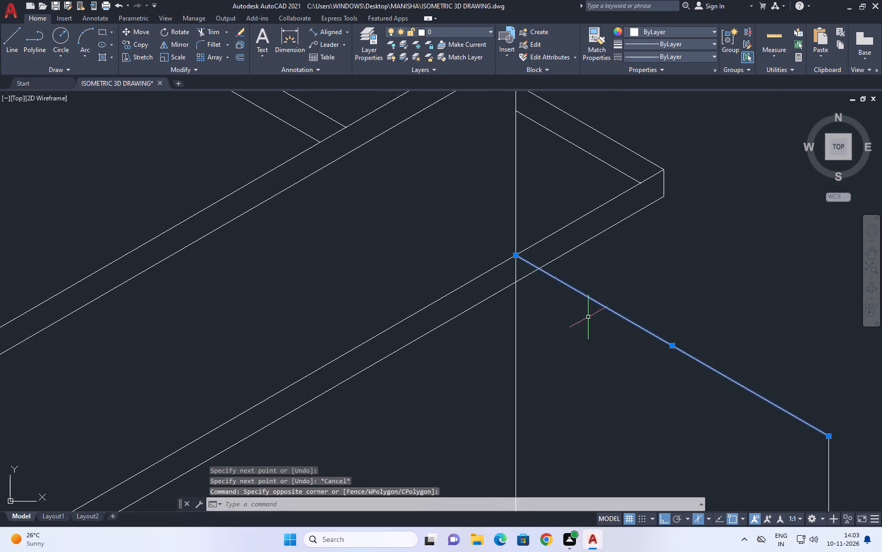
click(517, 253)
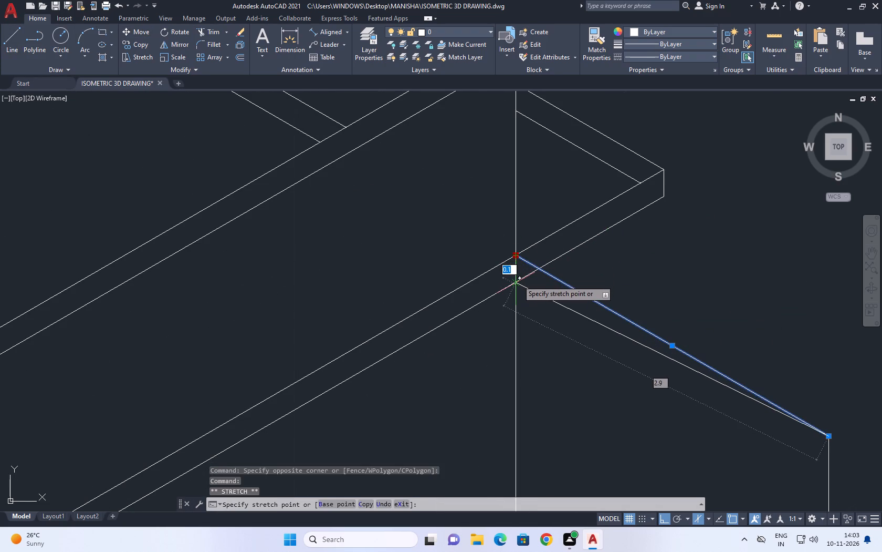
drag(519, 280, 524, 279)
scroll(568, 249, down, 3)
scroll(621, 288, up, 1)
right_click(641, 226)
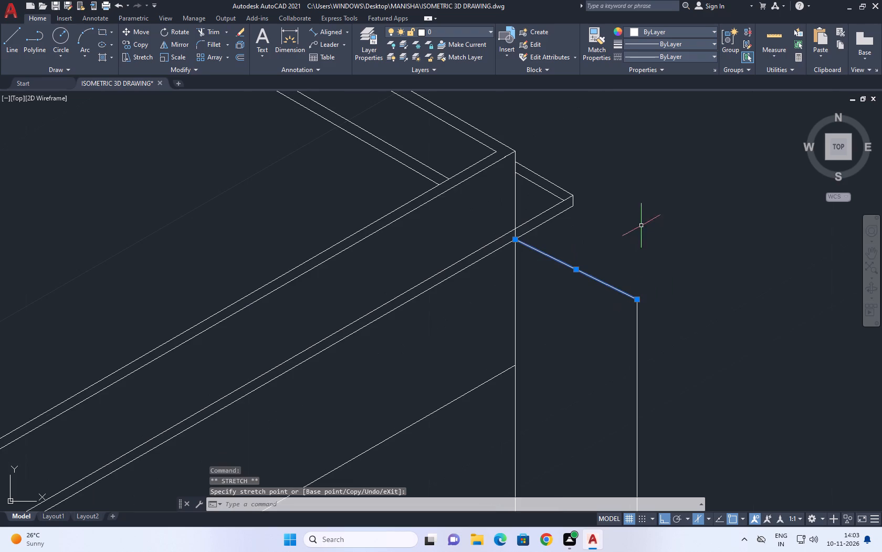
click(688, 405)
Erase the skewed sloping line between the side wall's rear corner and the outer vertical line.
scroll(587, 310, down, 3)
middle_drag(596, 307, 586, 212)
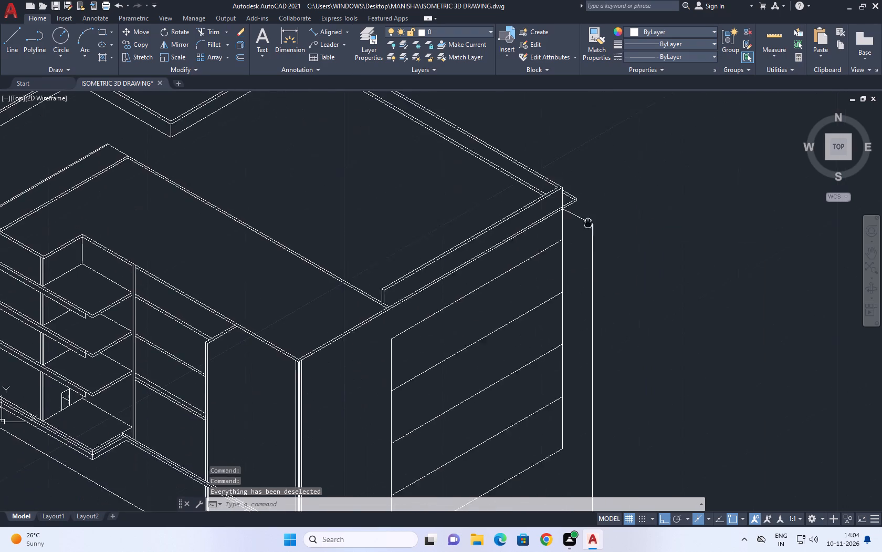
middle_drag(586, 212, 586, 211)
scroll(582, 211, up, 2)
click(573, 175)
click(559, 198)
right_click(614, 177)
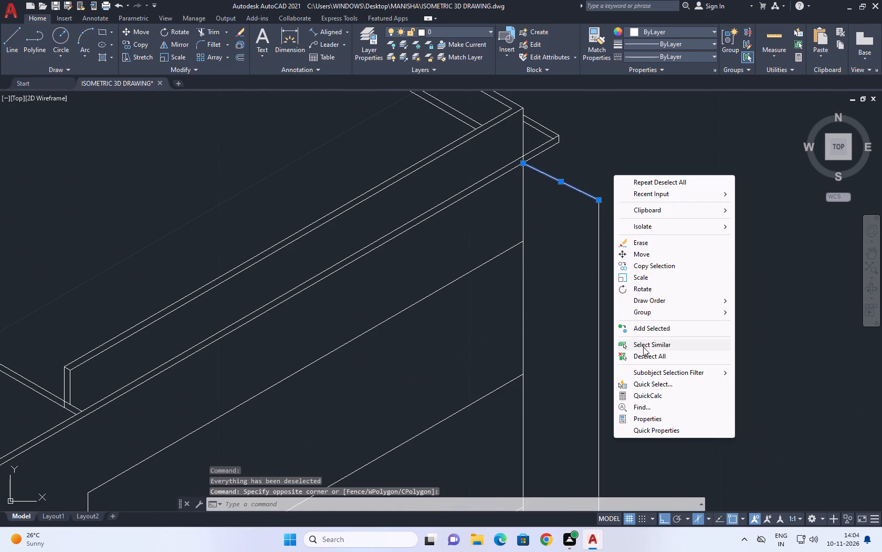
click(648, 242)
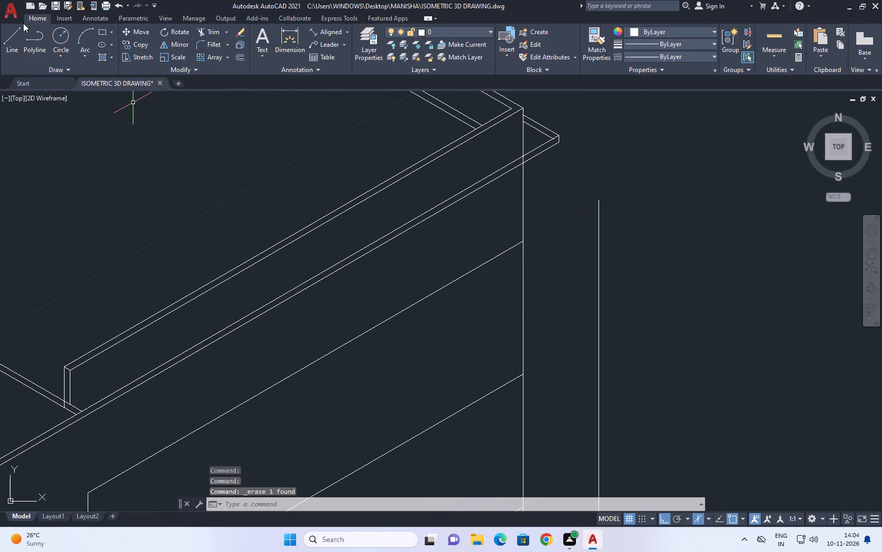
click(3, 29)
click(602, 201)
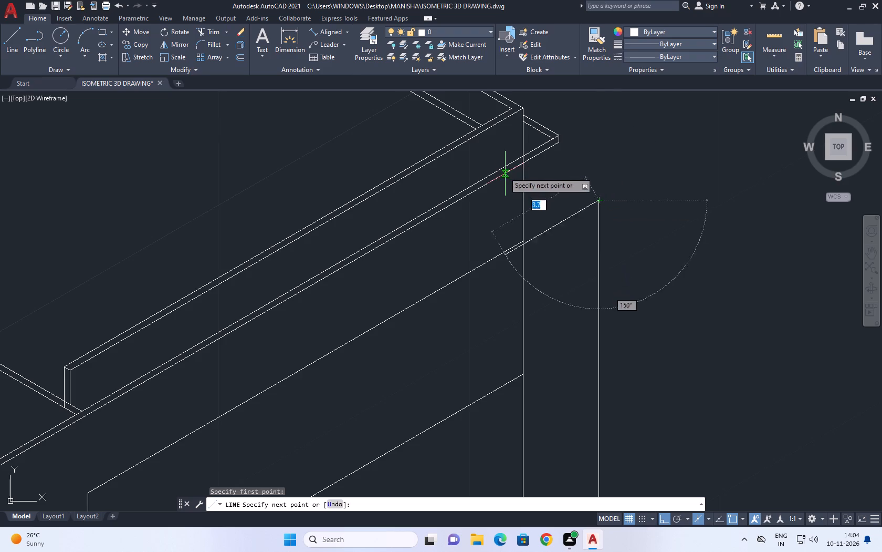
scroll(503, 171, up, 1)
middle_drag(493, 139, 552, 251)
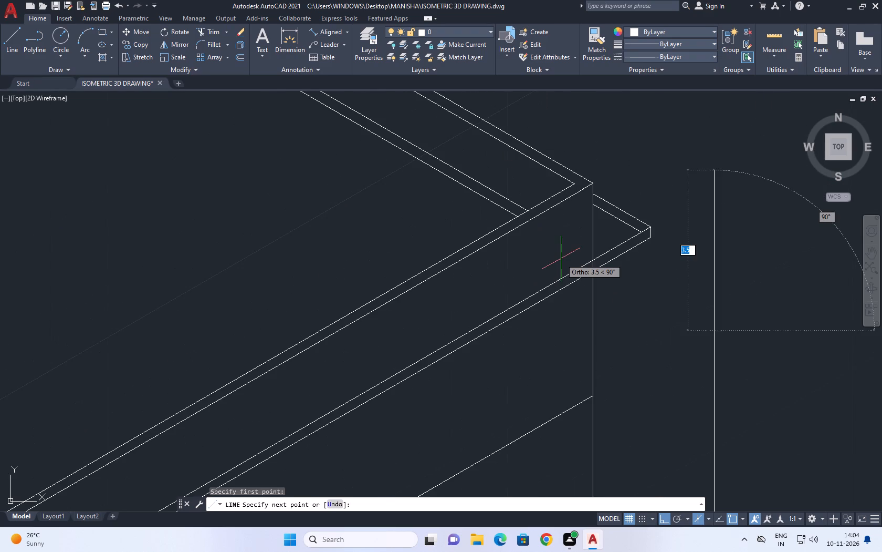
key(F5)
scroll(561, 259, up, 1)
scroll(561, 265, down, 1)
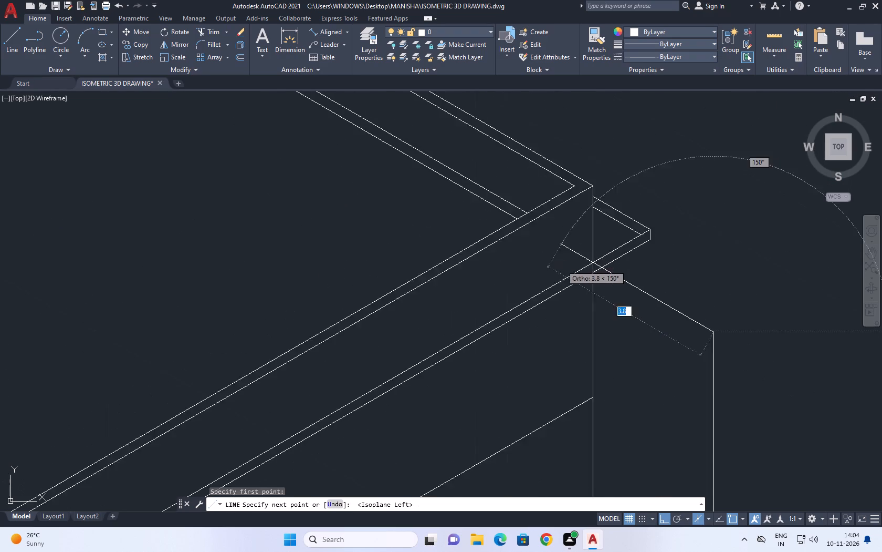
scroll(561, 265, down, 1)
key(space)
Draw a left-isoplane line from the lower roof edge at the wall corner, sloping down past the outer vertical line.
scroll(576, 270, up, 2)
key(space)
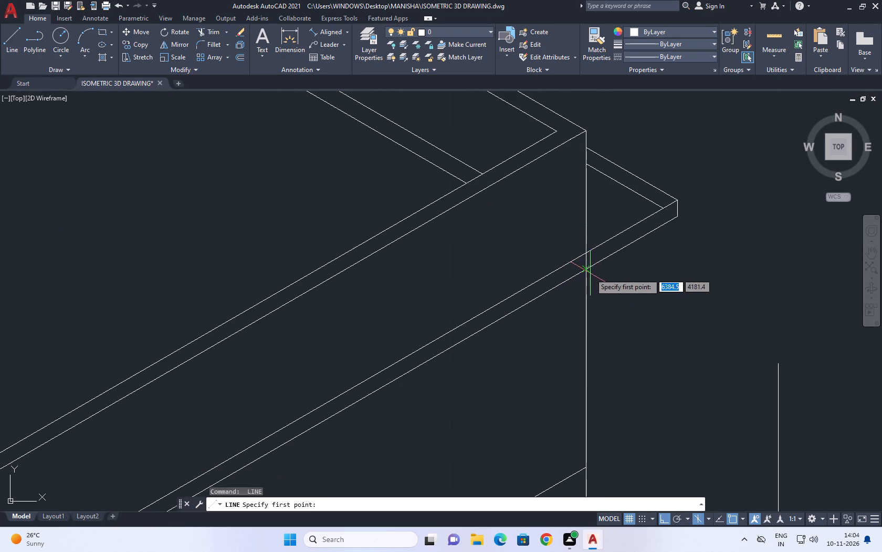
click(590, 273)
scroll(600, 282, down, 2)
click(704, 341)
key(space)
middle_drag(700, 334, 643, 311)
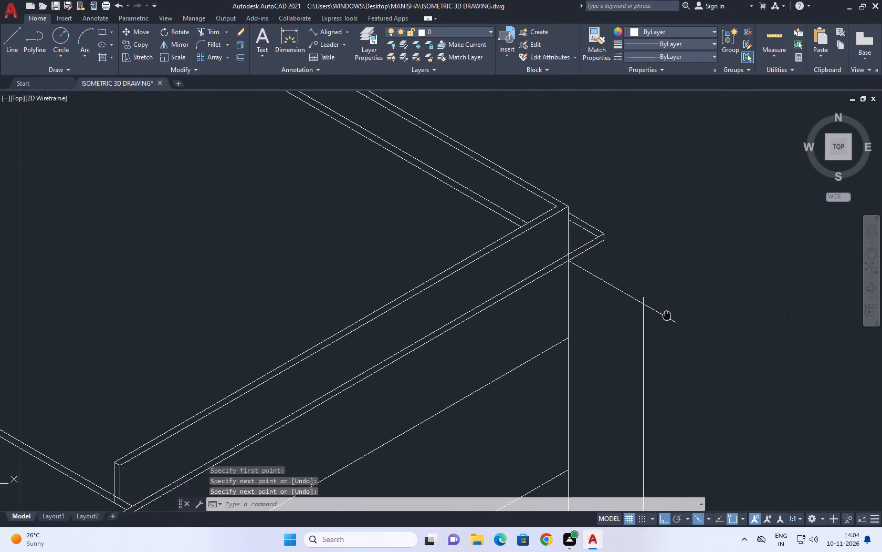
Trim the overshooting ends where the new sloping line crosses the outer vertical line.
middle_drag(643, 311, 638, 310)
scroll(622, 303, up, 1)
text(TR)
key(space)
scroll(620, 306, up, 3)
click(524, 230)
drag(578, 321, 585, 328)
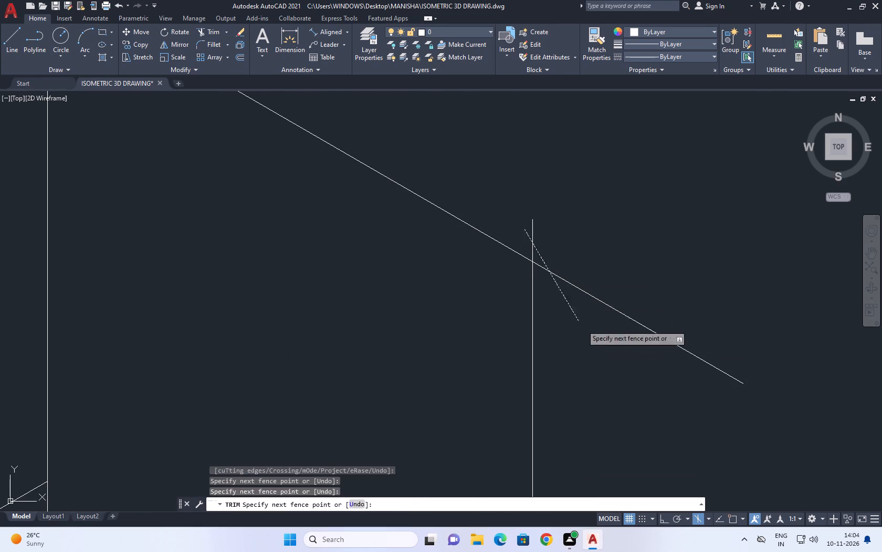
drag(585, 328, 591, 335)
scroll(584, 311, down, 9)
key(space)
Examine the side wall's roof edge and parapet lines around the rear corner.
scroll(585, 317, up, 3)
middle_drag(600, 347, 594, 216)
scroll(594, 196, down, 2)
scroll(594, 315, down, 1)
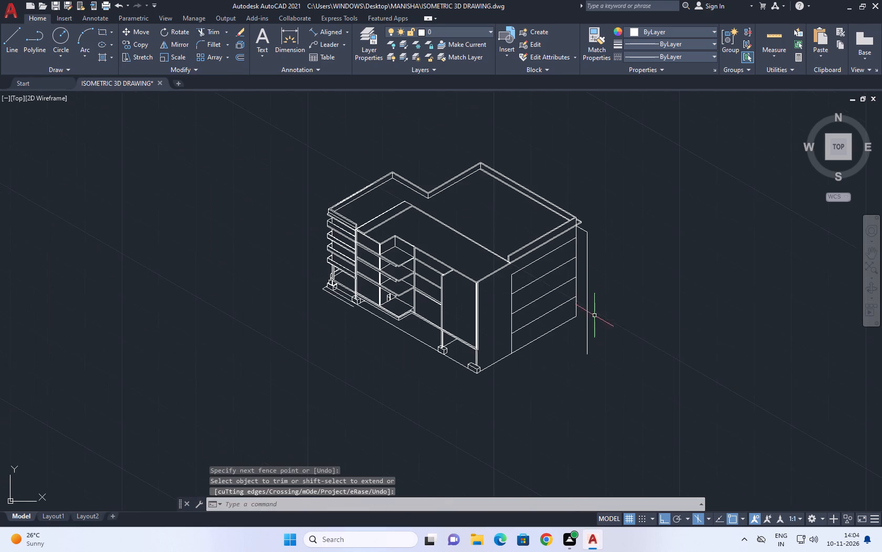
middle_drag(612, 330, 603, 328)
scroll(603, 328, up, 1)
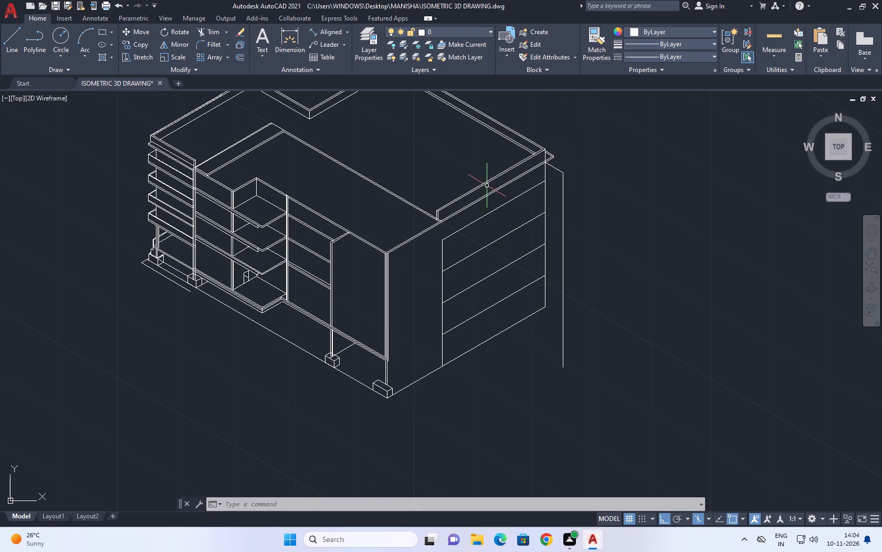
scroll(498, 181, up, 3)
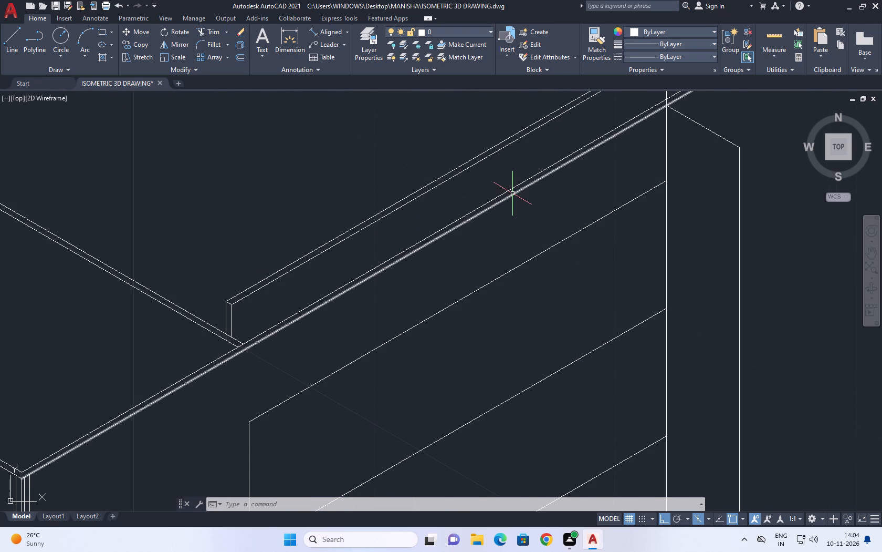
scroll(511, 196, down, 1)
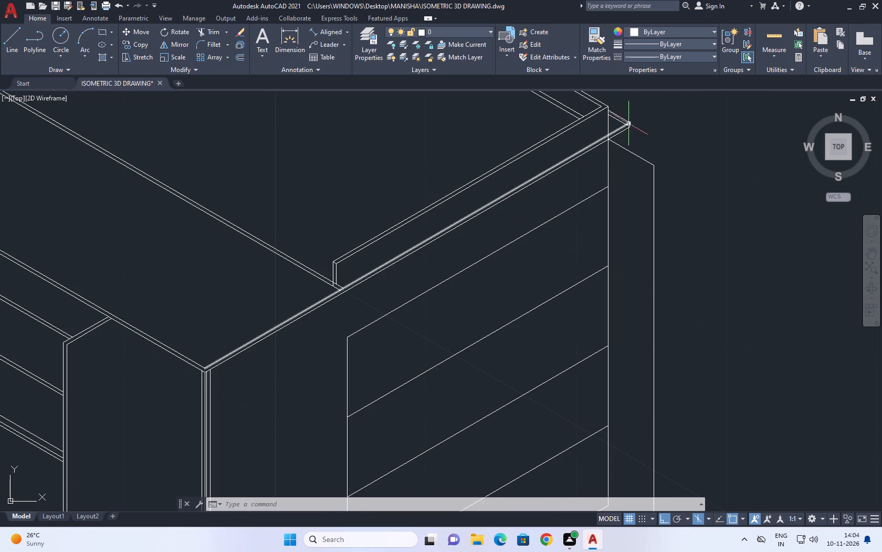
scroll(633, 113, up, 3)
click(605, 155)
click(603, 154)
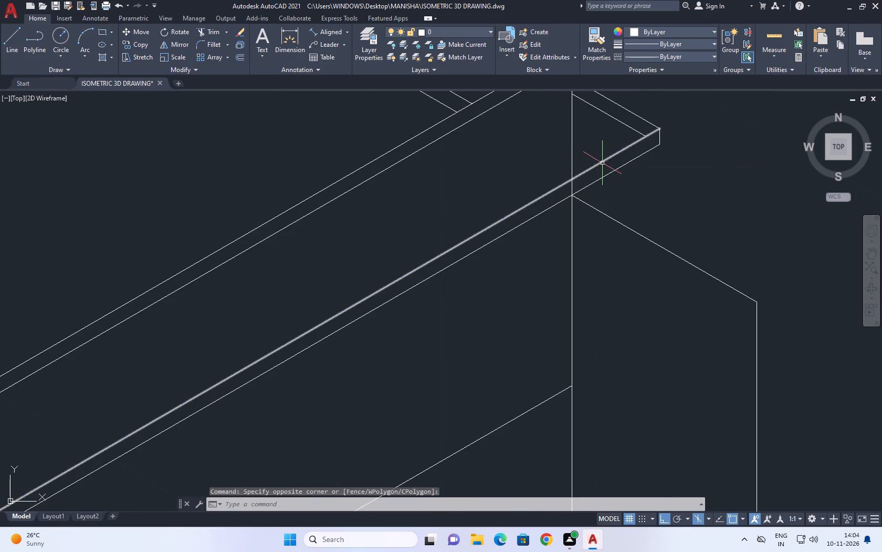
click(602, 163)
scroll(600, 160, down, 2)
middle_drag(643, 193, 627, 169)
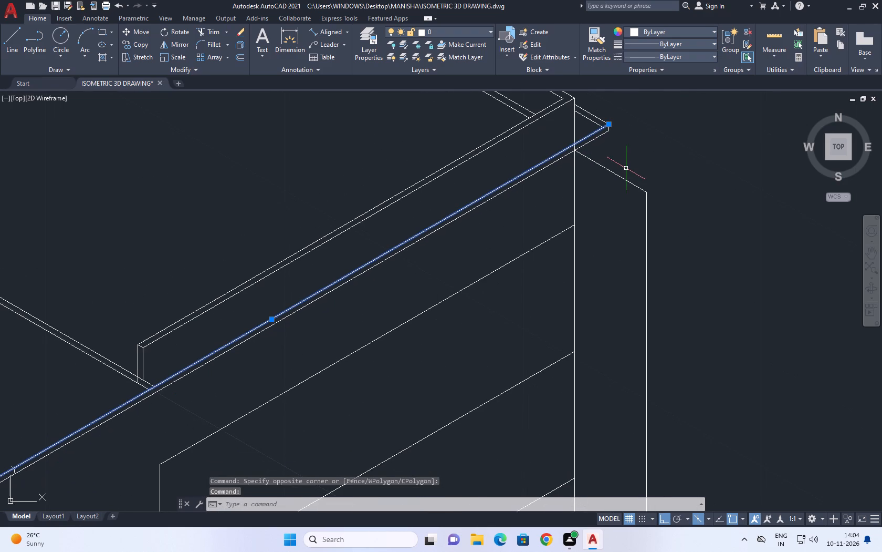
key(Escape)
middle_drag(639, 263, 660, 272)
scroll(662, 274, down, 2)
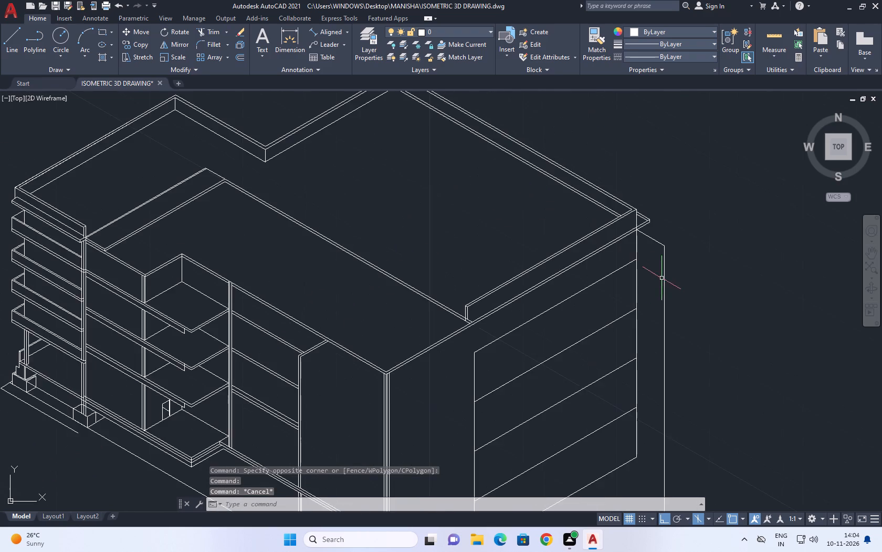
scroll(619, 269, up, 2)
middle_drag(619, 268, 634, 301)
scroll(636, 318, down, 1)
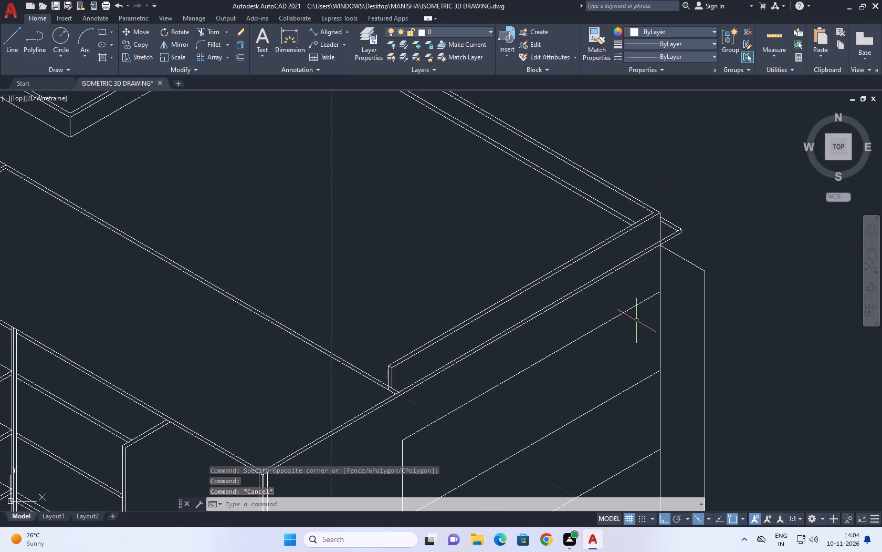
Erase the short separate segment at the corner end of the side parapet's outer top edge.
scroll(660, 212, up, 2)
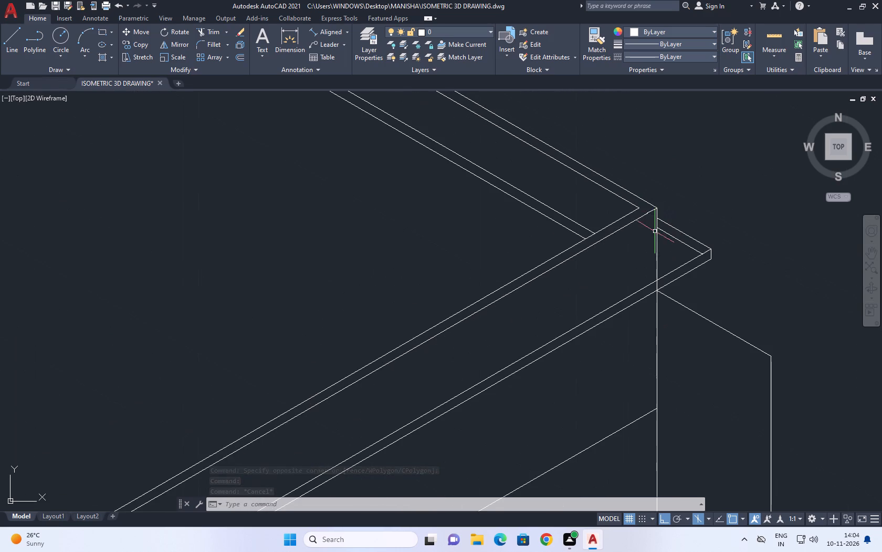
click(636, 214)
click(631, 230)
middle_drag(640, 230, 640, 222)
scroll(655, 201, up, 3)
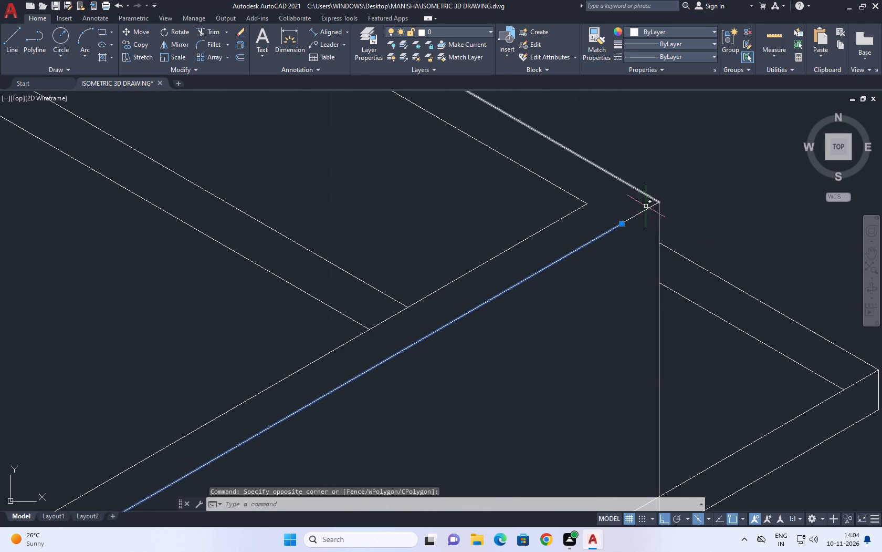
key(Escape)
click(645, 216)
click(638, 206)
key(Delete)
Extend the side parapet's outer top edge line to the vertical line at the rear corner.
scroll(624, 271, down, 1)
middle_drag(572, 269, 572, 271)
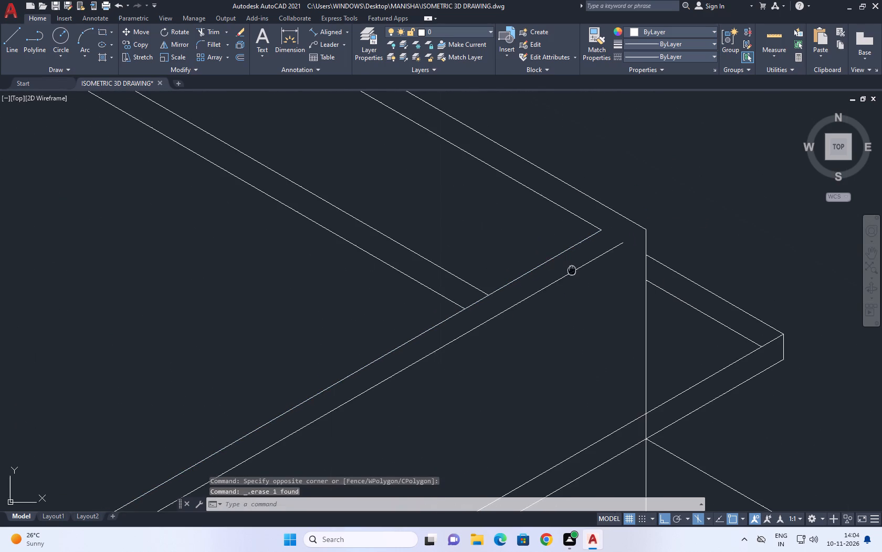
middle_drag(572, 271, 574, 280)
key(e)
key(x)
key(space)
click(600, 271)
click(612, 273)
click(614, 259)
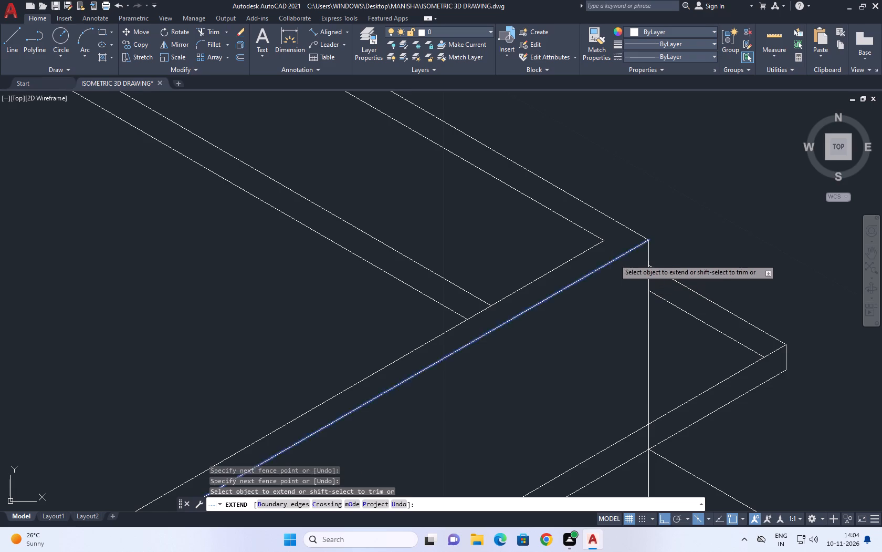
key(Escape)
Copy the side parapet's outer top edge line 1.2 straight down from the rear corner.
click(618, 259)
middle_drag(625, 259, 629, 200)
key(c)
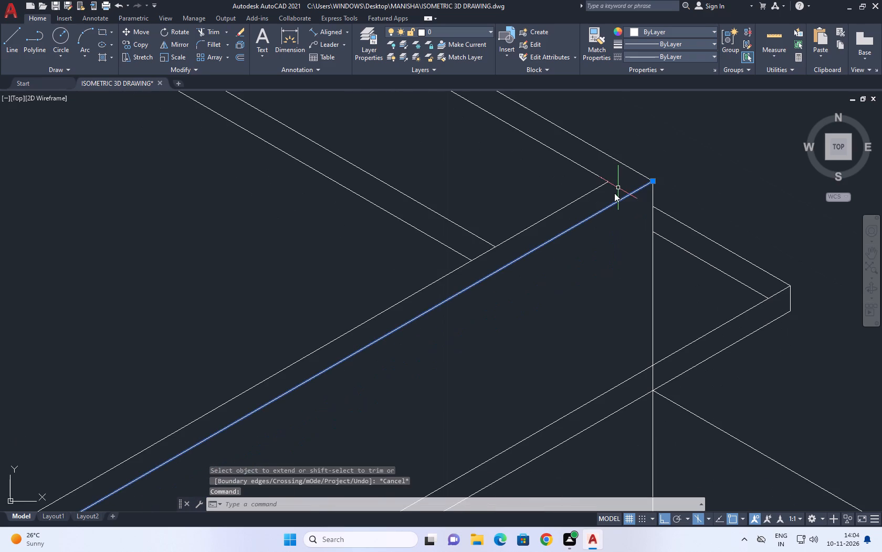
key(o)
key(space)
click(651, 182)
scroll(653, 182, down, 2)
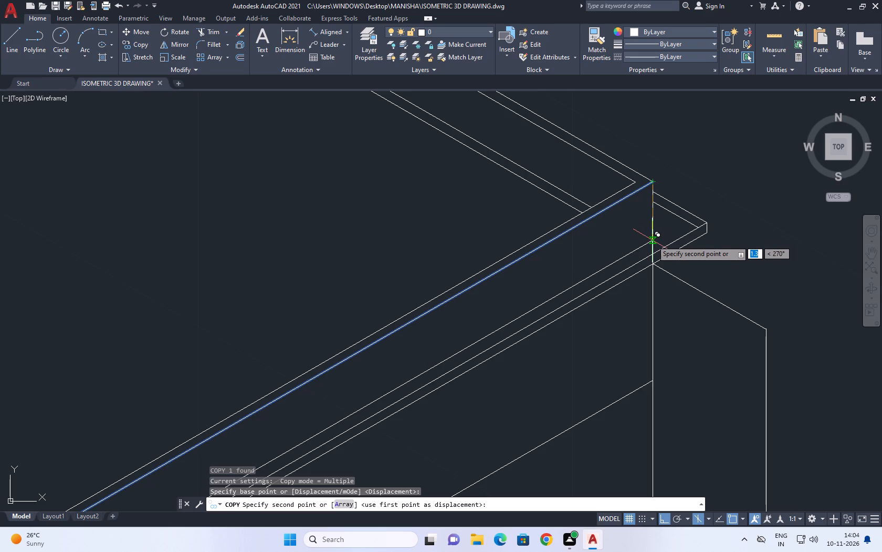
text(1.2)
key(Return)
key(Escape)
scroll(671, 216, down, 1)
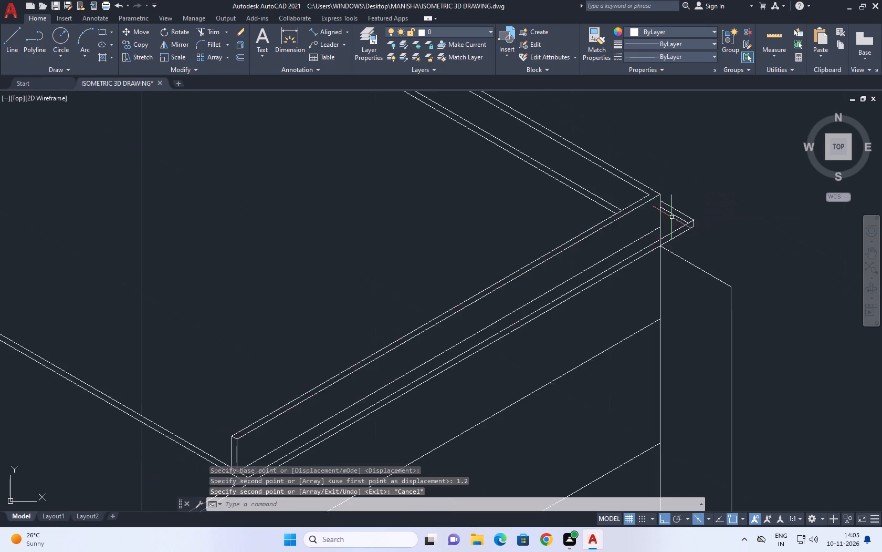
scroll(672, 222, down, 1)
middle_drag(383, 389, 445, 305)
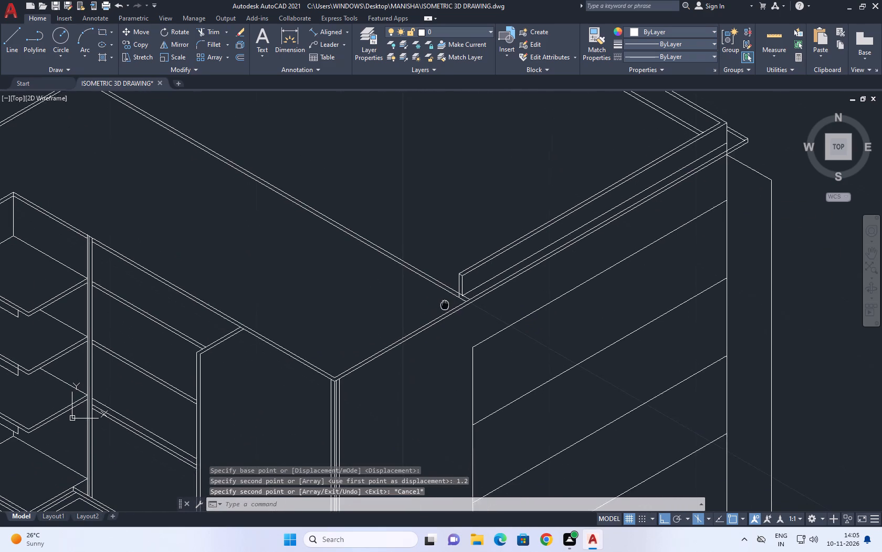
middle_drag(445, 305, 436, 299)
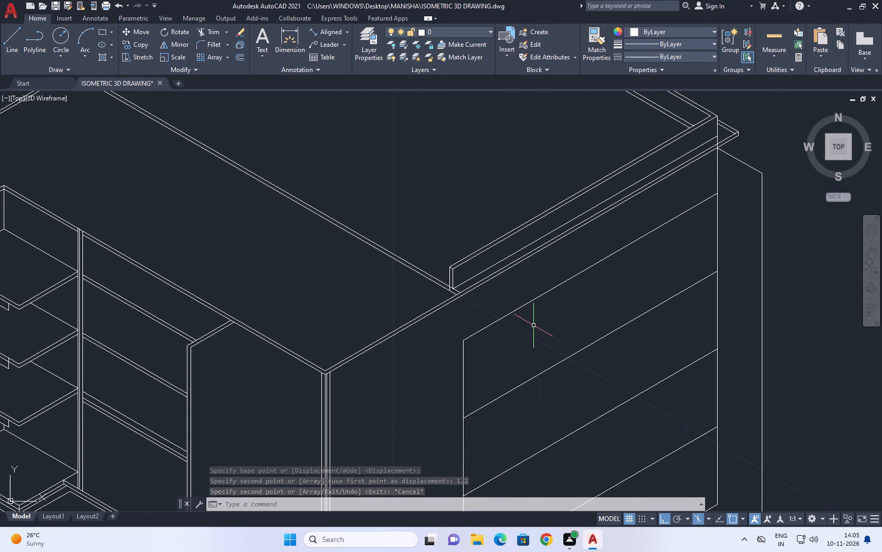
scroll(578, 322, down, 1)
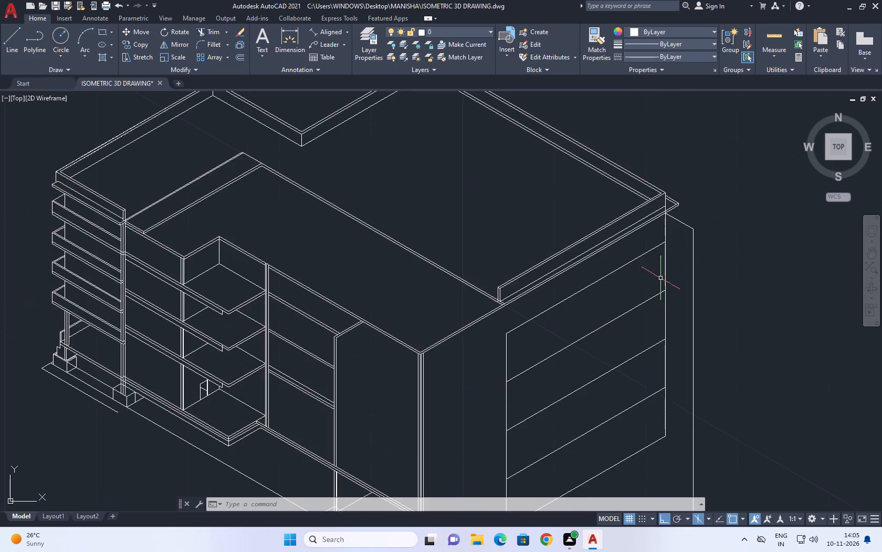
Move the copied side parapet line so its near end meets the foot of the parapet end's outer vertical edge.
middle_drag(672, 259, 653, 295)
scroll(648, 273, up, 3)
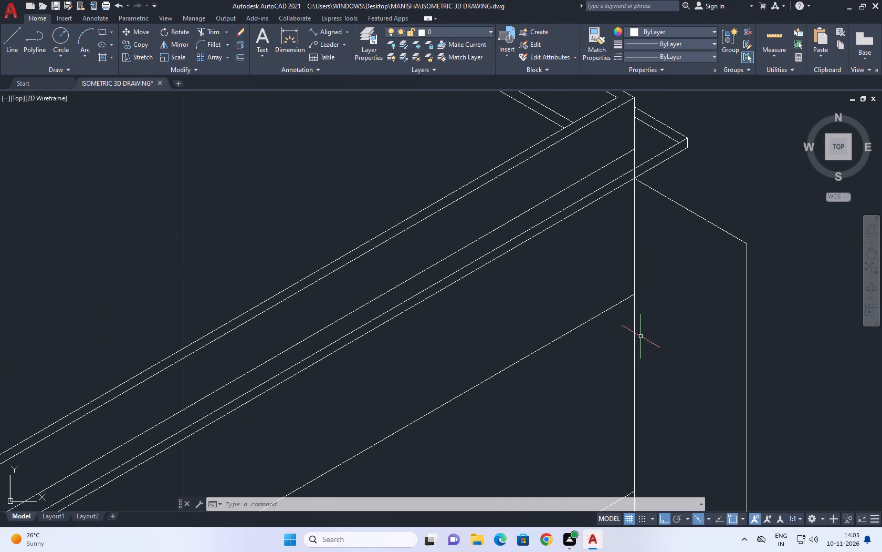
scroll(479, 100, down, 1)
scroll(540, 179, down, 1)
middle_drag(419, 202, 500, 210)
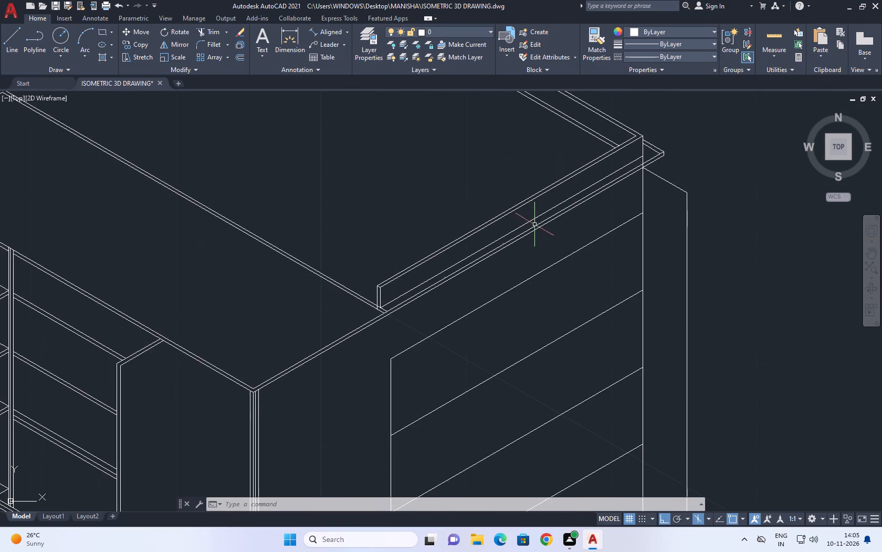
scroll(373, 323, up, 3)
middle_drag(506, 314, 428, 252)
scroll(300, 219, up, 3)
scroll(332, 265, up, 3)
click(526, 351)
click(479, 298)
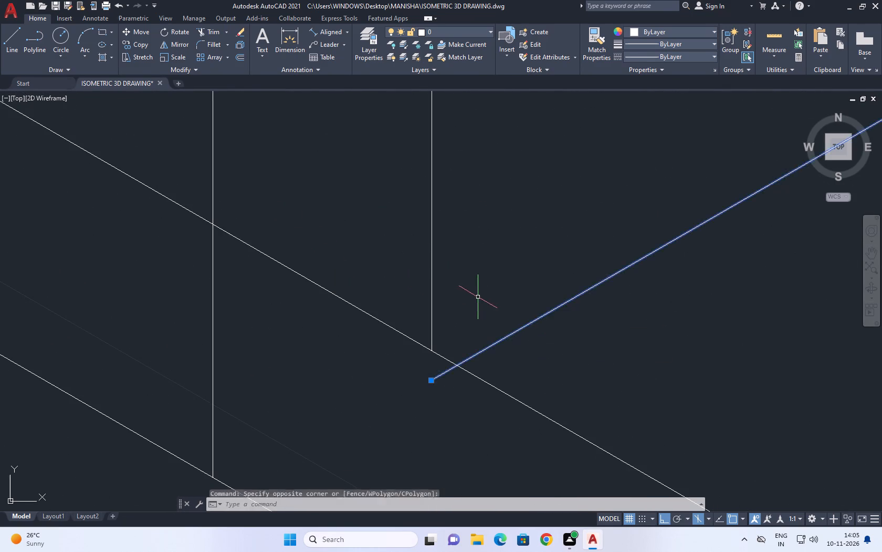
scroll(475, 296, down, 8)
middle_drag(649, 165, 427, 365)
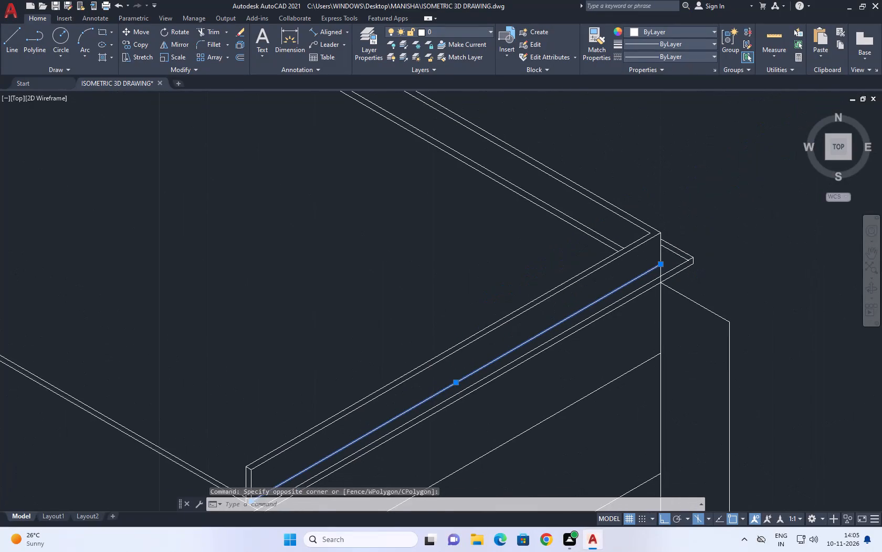
middle_drag(427, 365, 460, 289)
scroll(437, 345, up, 1)
click(135, 34)
scroll(380, 217, down, 4)
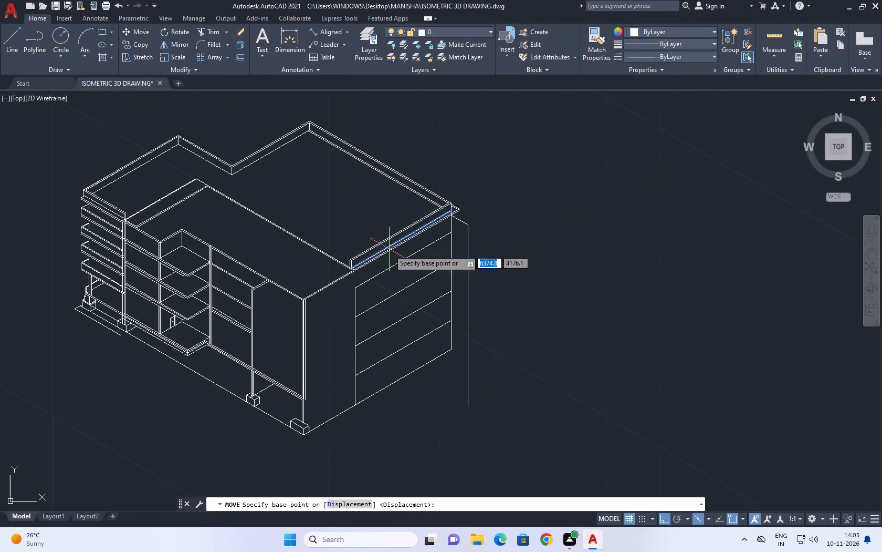
scroll(390, 282, up, 4)
scroll(108, 223, up, 2)
middle_drag(154, 206, 181, 222)
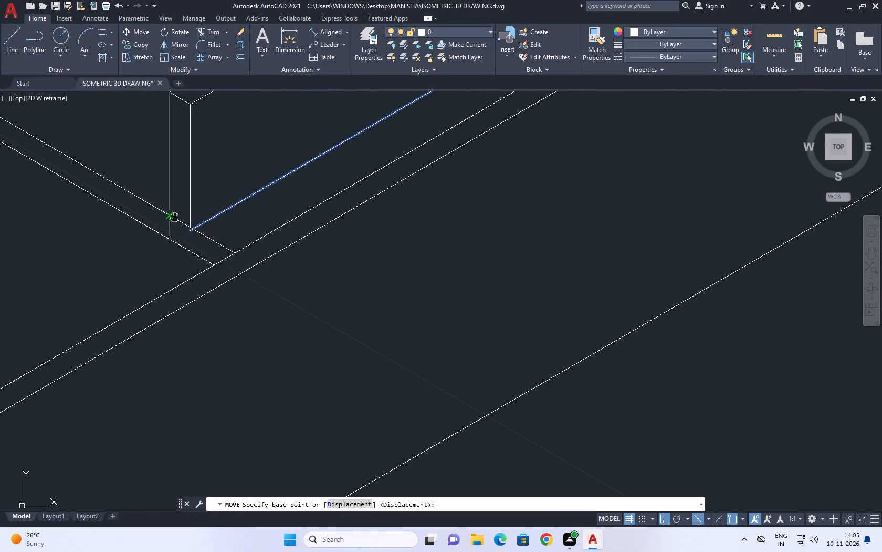
middle_drag(181, 222, 281, 340)
scroll(306, 359, up, 1)
click(306, 358)
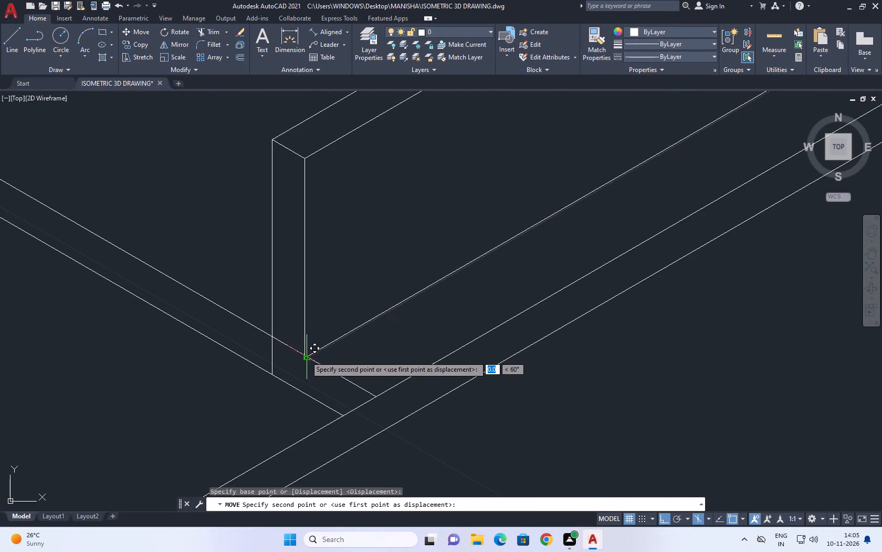
click(305, 353)
Trim the bit of the parapet end's inner vertical edge that runs below the roof's edge line.
scroll(345, 354, down, 5)
middle_drag(491, 190, 479, 264)
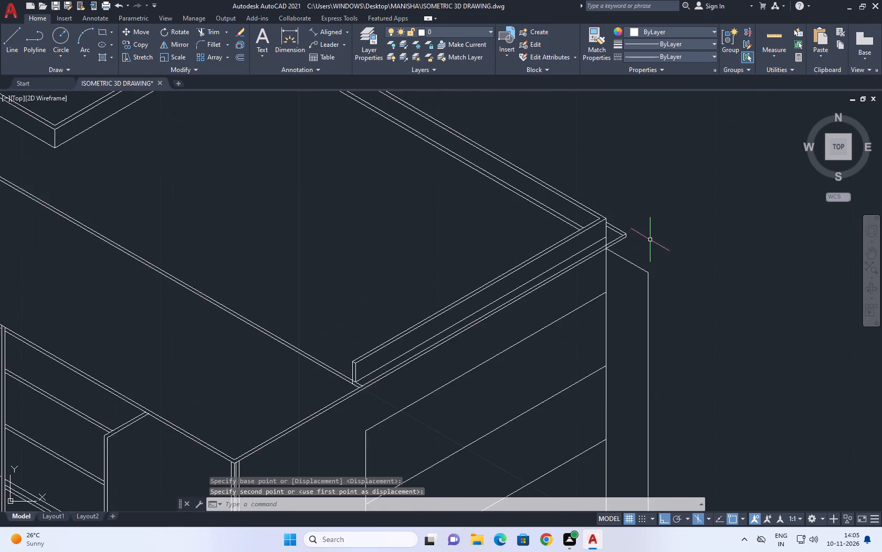
scroll(646, 243, up, 2)
scroll(533, 222, up, 6)
right_click(590, 210)
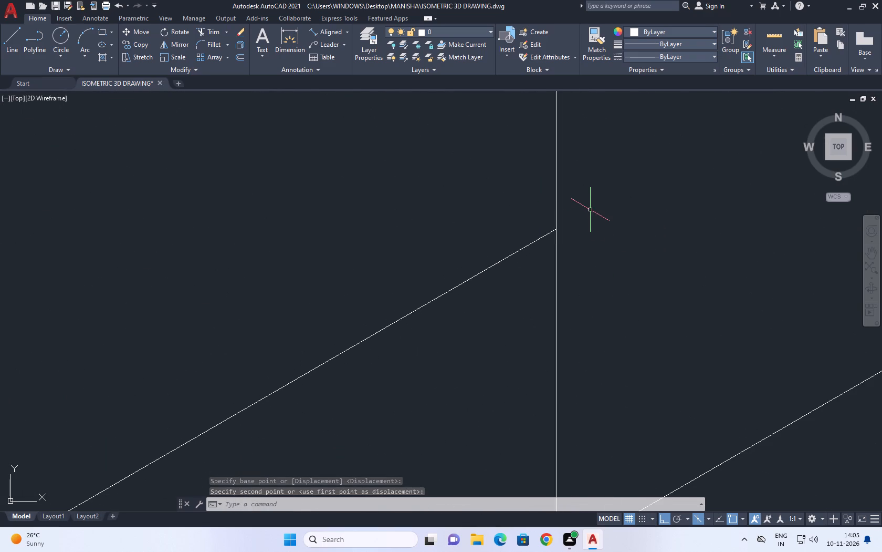
drag(601, 176, 601, 171)
click(578, 204)
scroll(573, 226, down, 8)
middle_drag(572, 273, 568, 220)
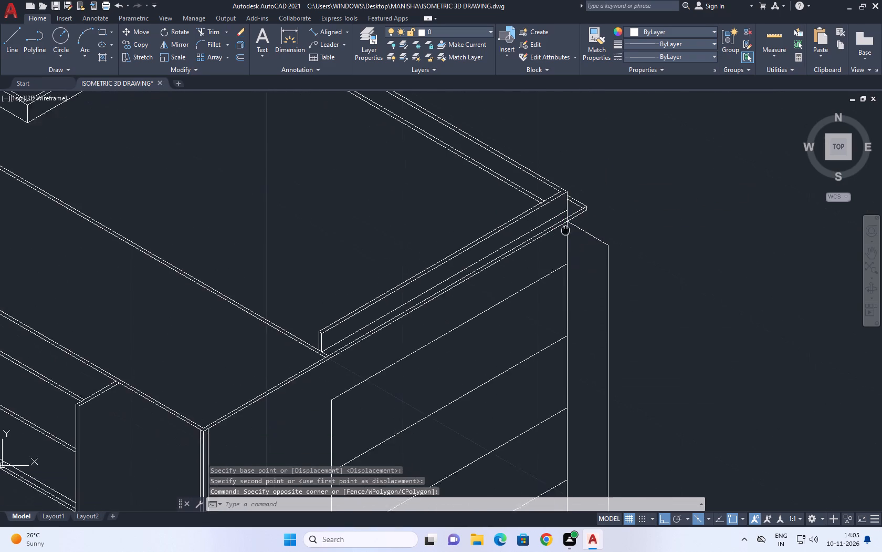
middle_drag(568, 220, 569, 216)
scroll(335, 333, up, 4)
middle_drag(257, 289, 312, 279)
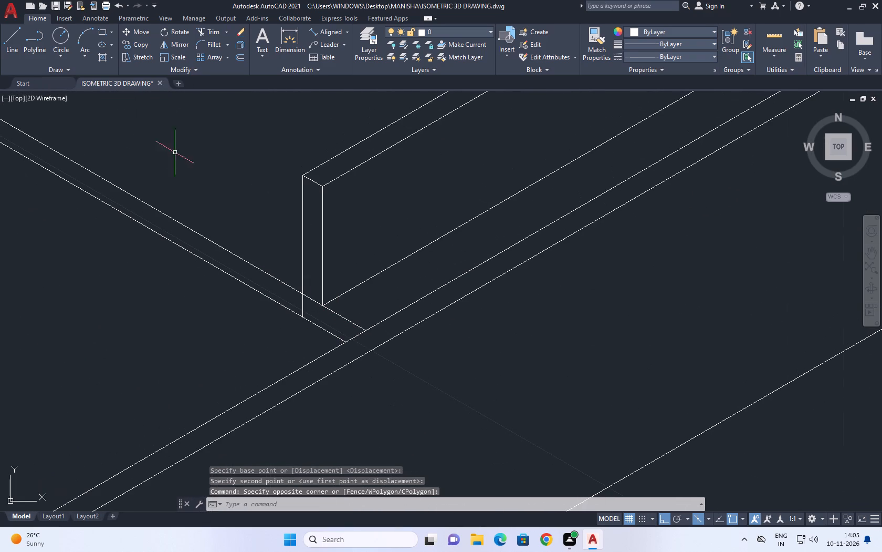
click(211, 32)
click(304, 302)
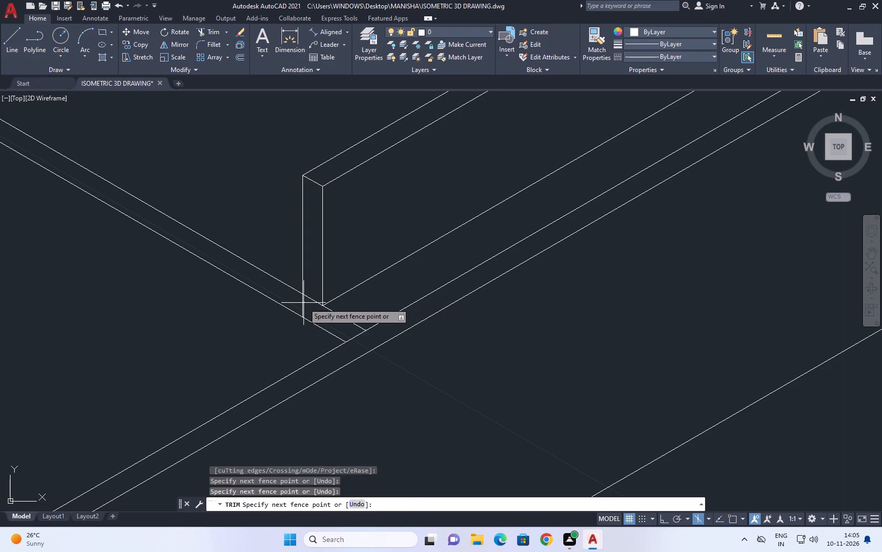
click(296, 303)
right_click(282, 248)
click(306, 265)
Examine the rear corner where the parapet, roof edge and side wall's vertical lines meet.
scroll(425, 277, down, 5)
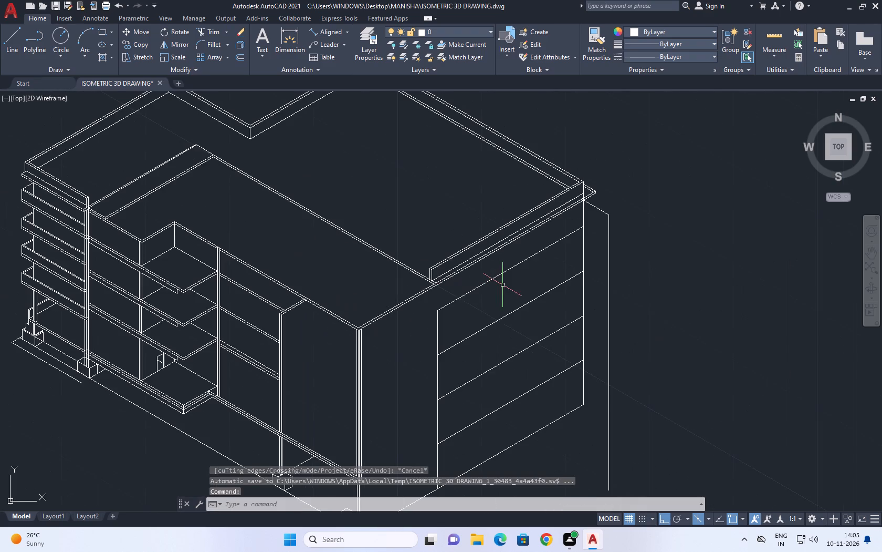
middle_drag(594, 278, 556, 258)
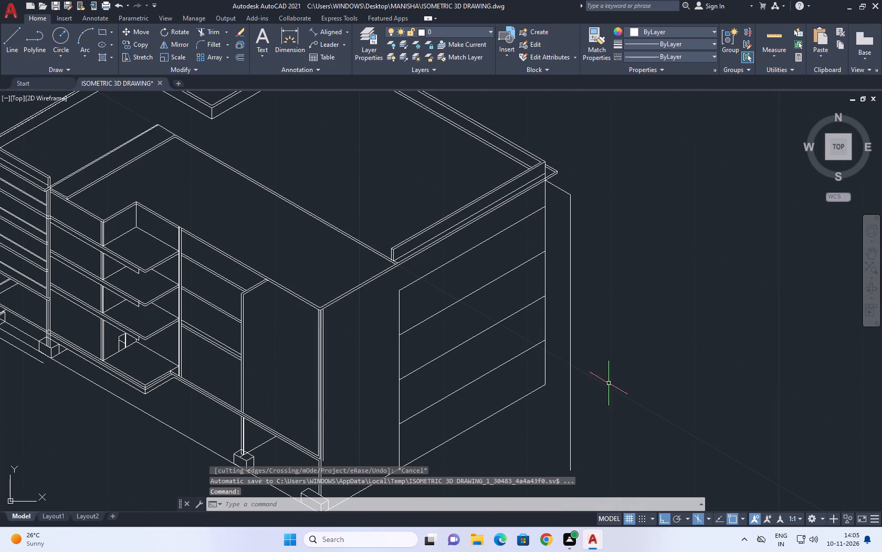
scroll(518, 184, up, 2)
middle_drag(586, 160, 593, 188)
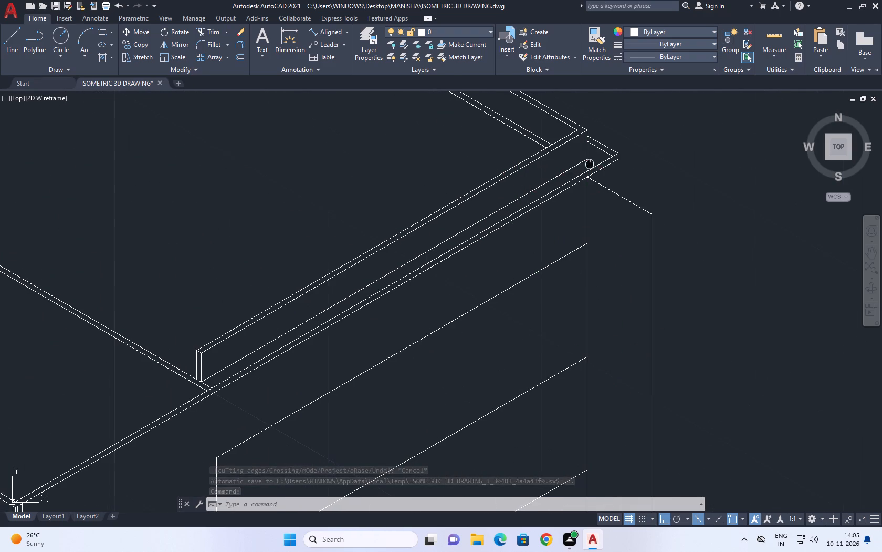
middle_drag(593, 188, 609, 279)
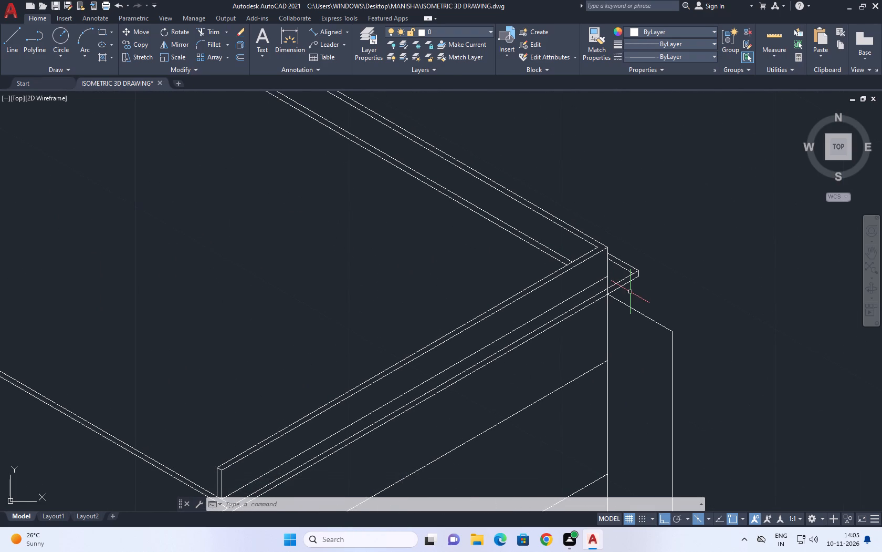
middle_drag(671, 318, 623, 265)
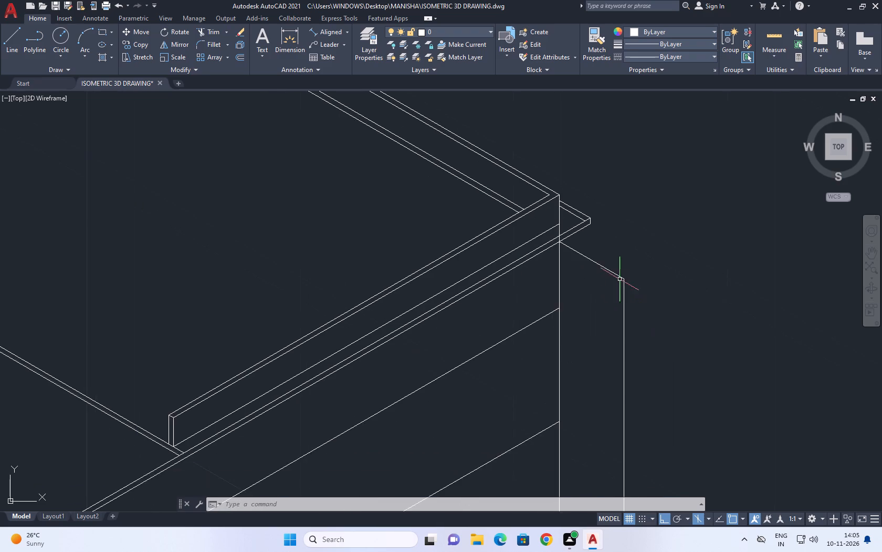
middle_drag(618, 301, 615, 253)
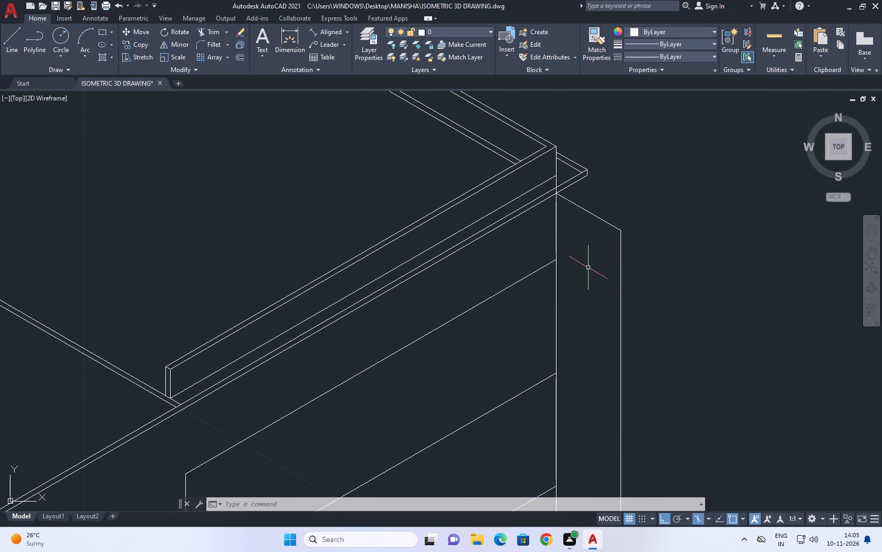
scroll(587, 267, down, 2)
middle_drag(576, 337, 585, 252)
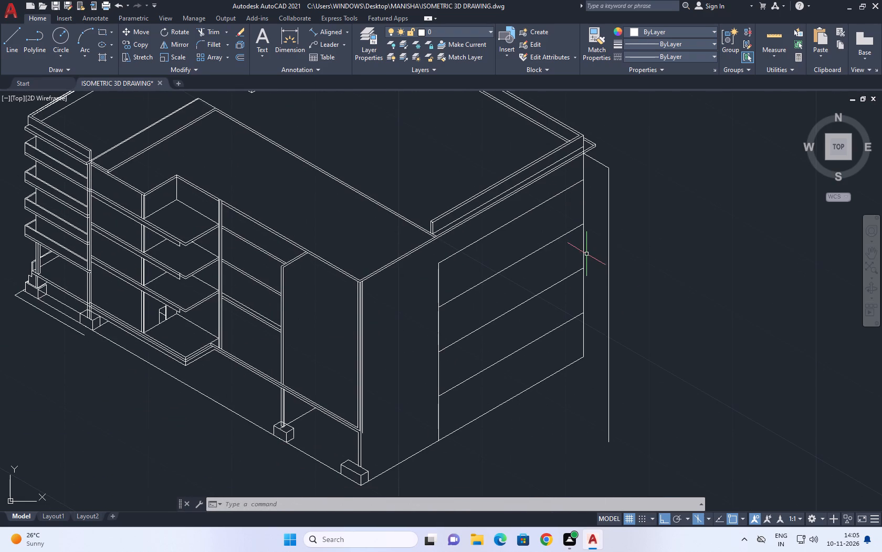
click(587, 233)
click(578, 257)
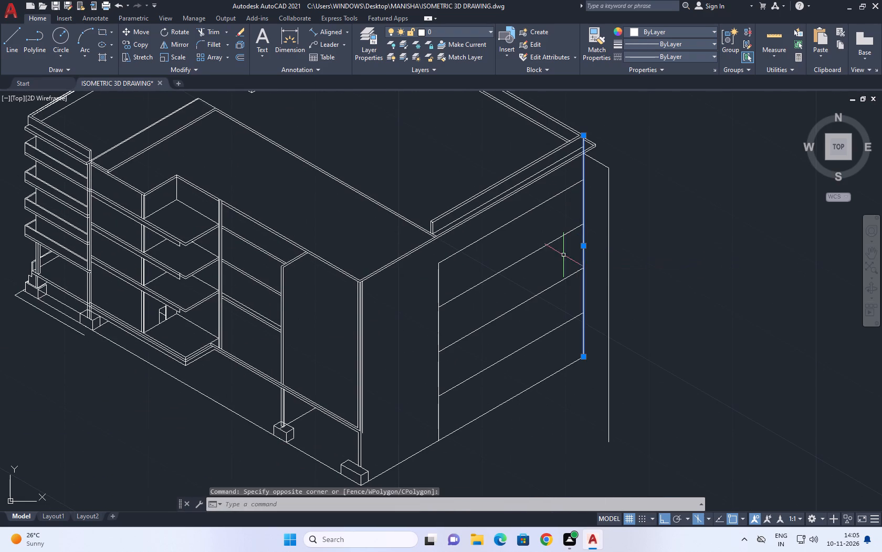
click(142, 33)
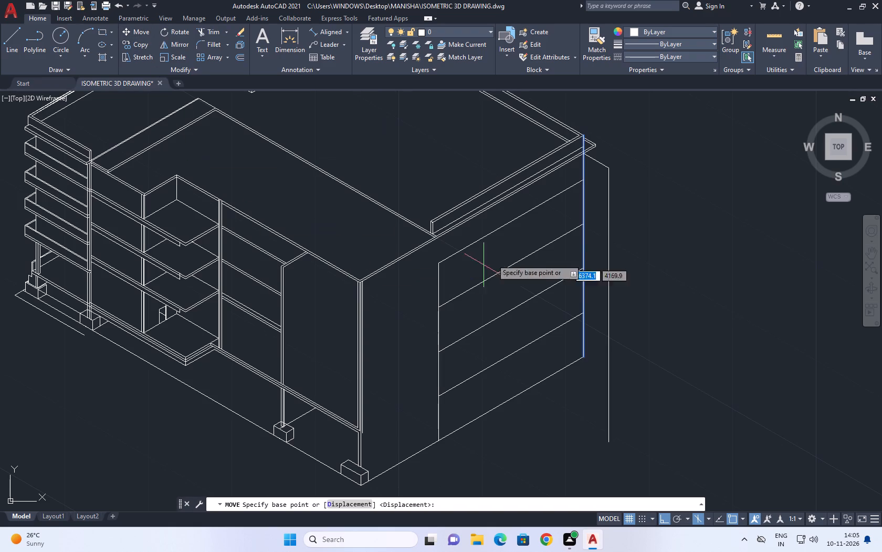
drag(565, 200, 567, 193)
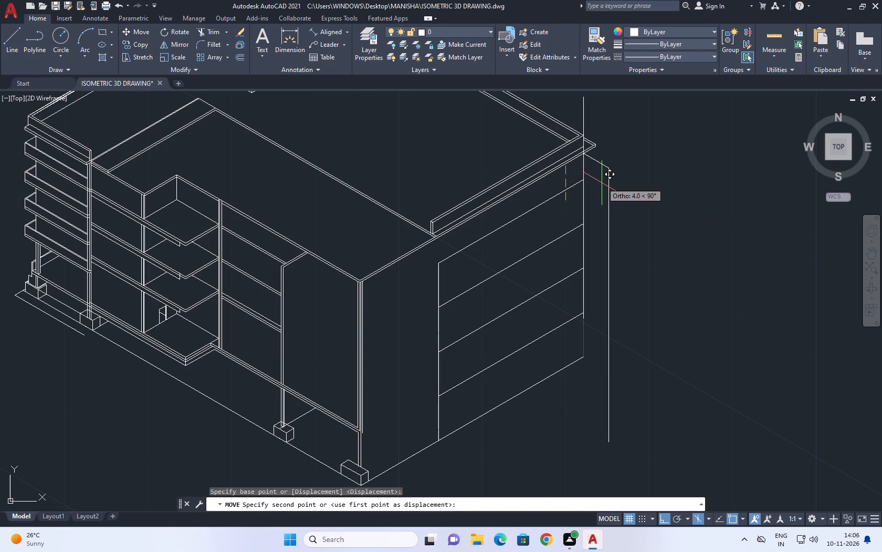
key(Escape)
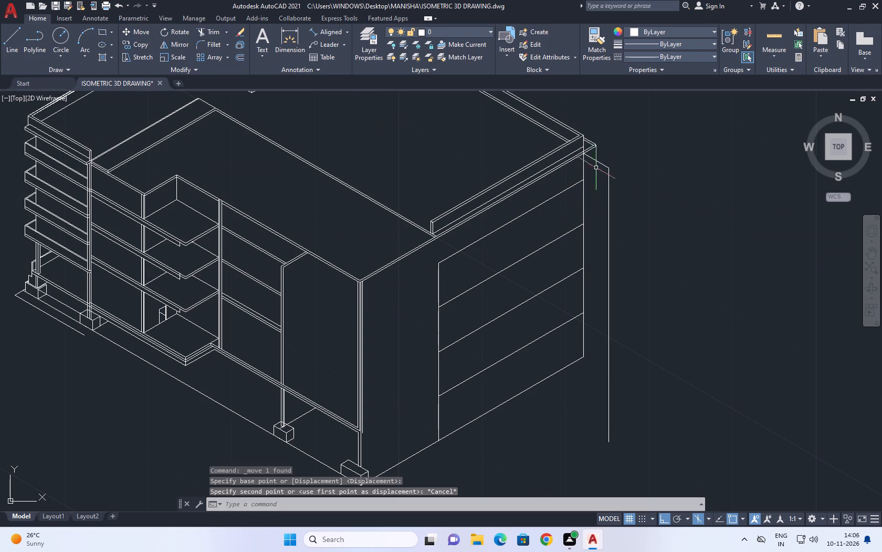
Trim away the side wall's rear corner vertical line below the roof edge, segment by segment between the floor lines.
middle_click(592, 155)
text(TR)
key(space)
click(580, 170)
click(595, 173)
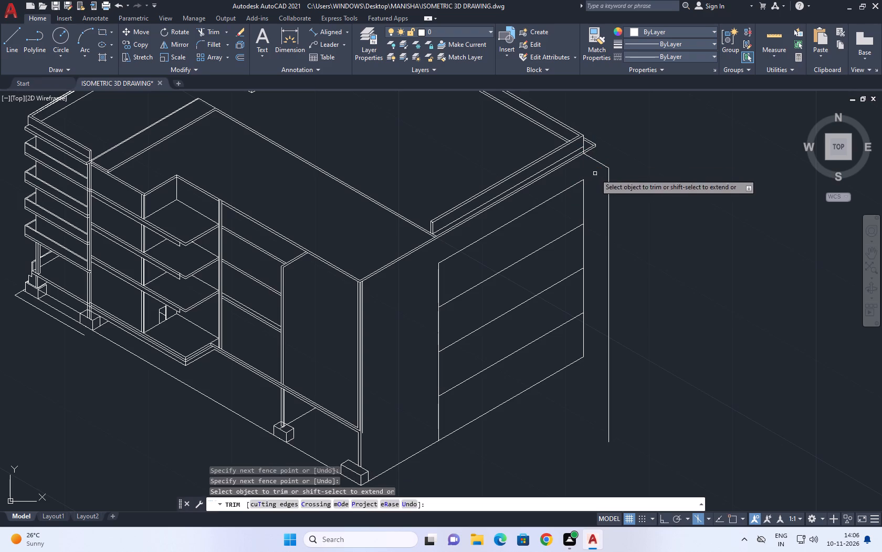
click(591, 200)
click(567, 217)
click(602, 247)
click(570, 257)
click(584, 283)
click(570, 295)
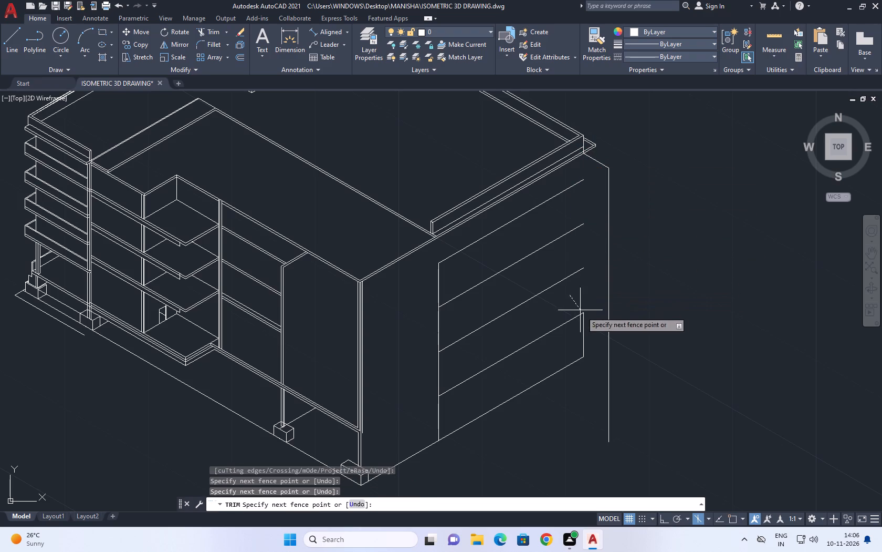
click(592, 309)
click(590, 323)
click(569, 336)
key(space)
Delete the separate vertical line standing beyond the side wall's rear corner.
scroll(645, 265, down, 2)
click(634, 222)
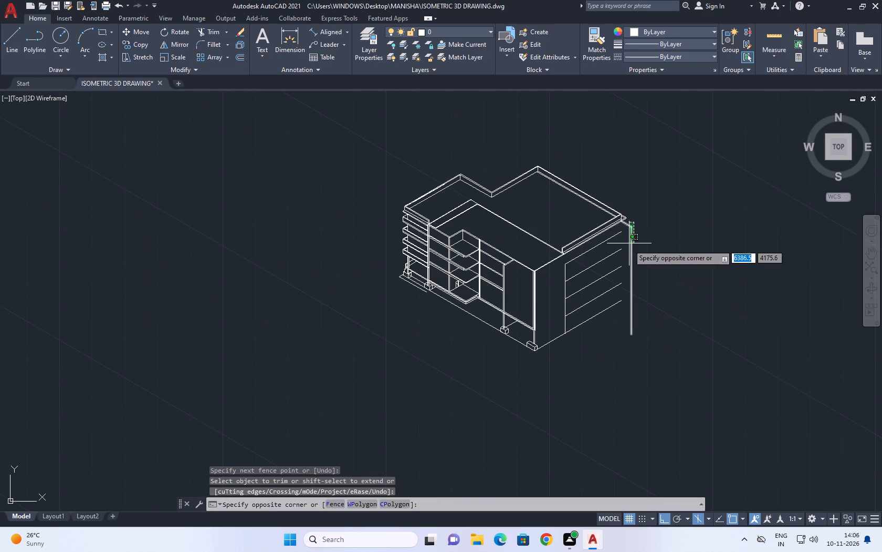
click(638, 273)
click(635, 277)
click(631, 278)
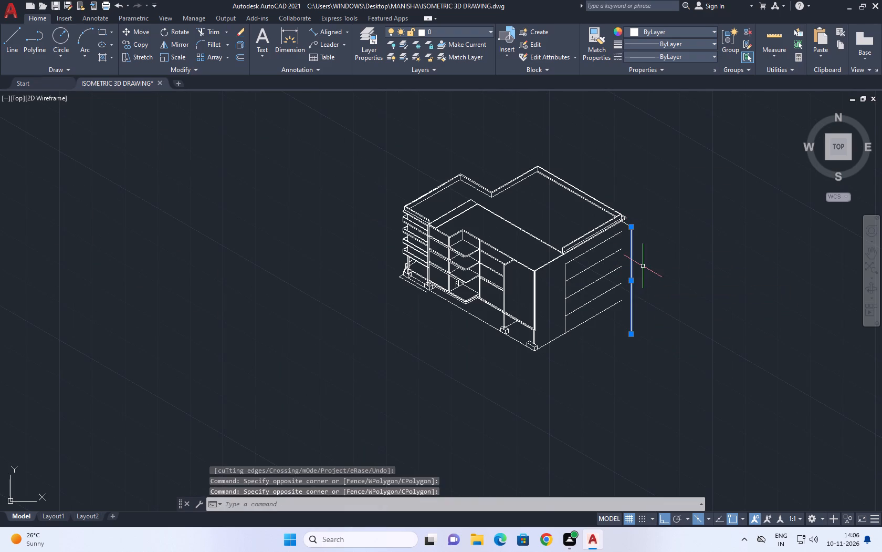
key(Delete)
Draw a vertical line about 26 long down from the roof's lower edge, set in from the rear corner across the floor lines.
scroll(593, 242, up, 2)
middle_drag(621, 229, 550, 231)
text(L)
key(space)
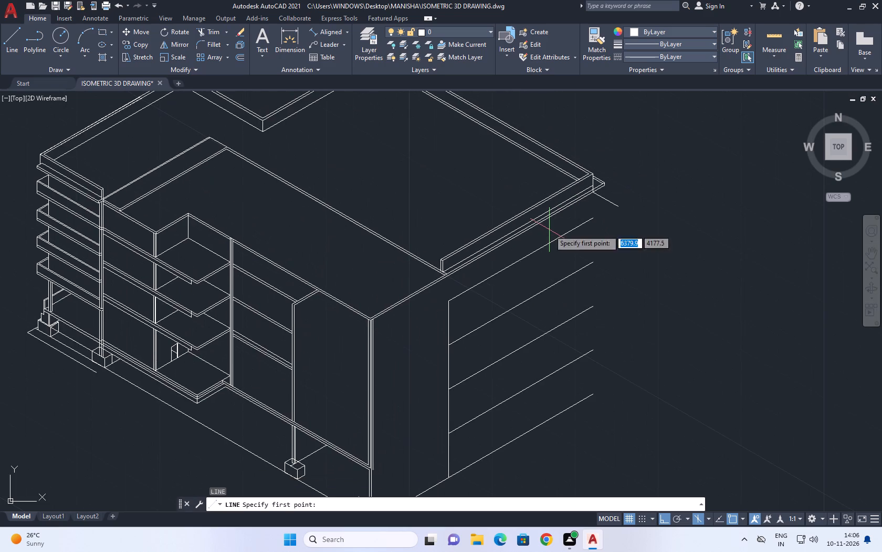
scroll(591, 239, up, 1)
click(558, 186)
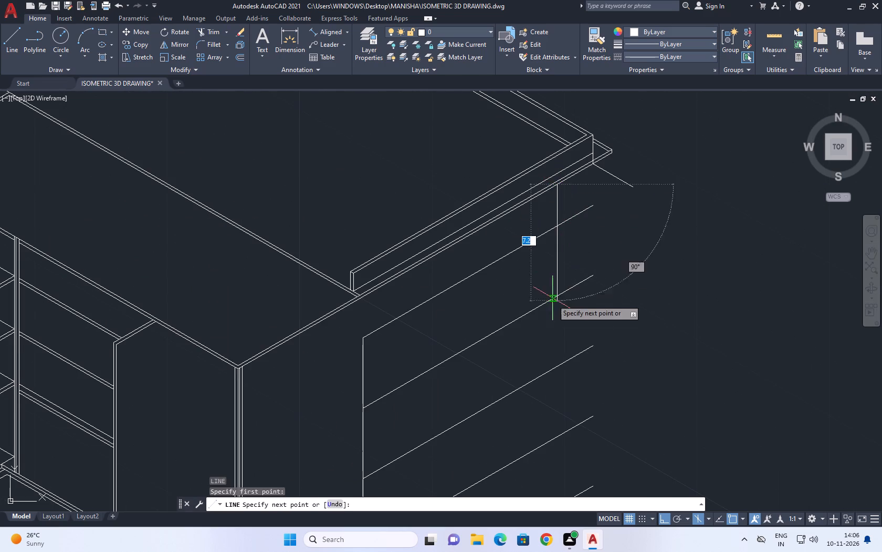
middle_drag(560, 316, 561, 213)
scroll(560, 188, down, 2)
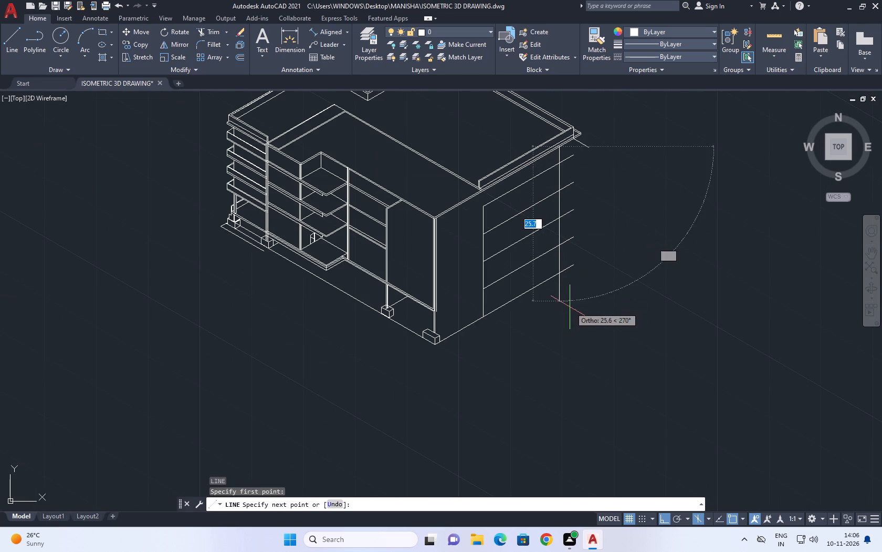
click(570, 307)
key(space)
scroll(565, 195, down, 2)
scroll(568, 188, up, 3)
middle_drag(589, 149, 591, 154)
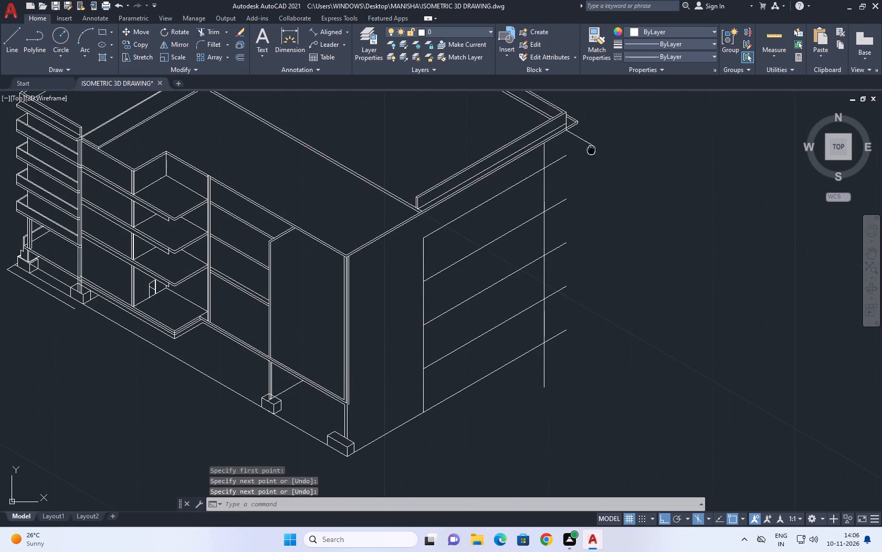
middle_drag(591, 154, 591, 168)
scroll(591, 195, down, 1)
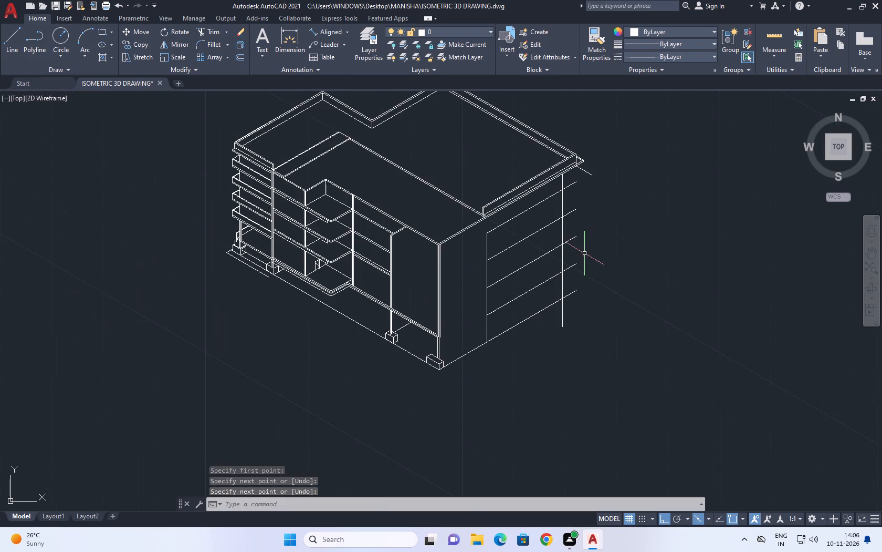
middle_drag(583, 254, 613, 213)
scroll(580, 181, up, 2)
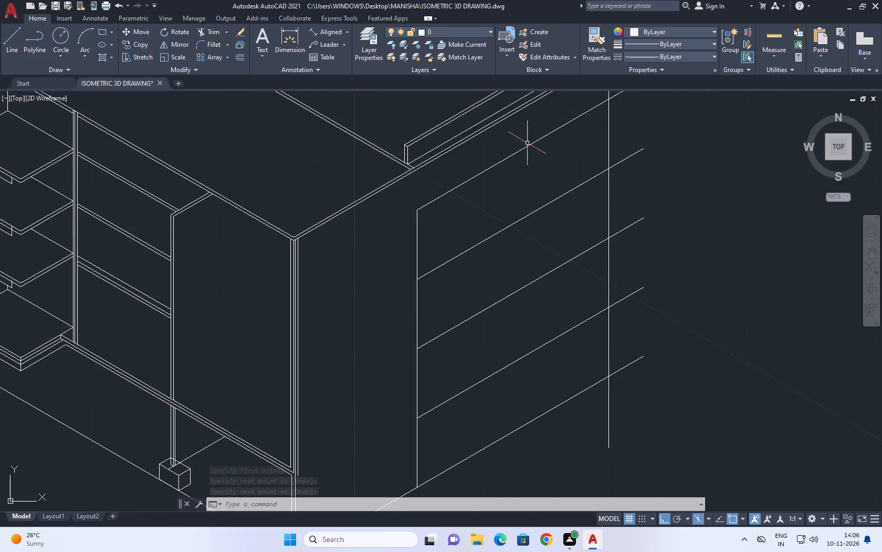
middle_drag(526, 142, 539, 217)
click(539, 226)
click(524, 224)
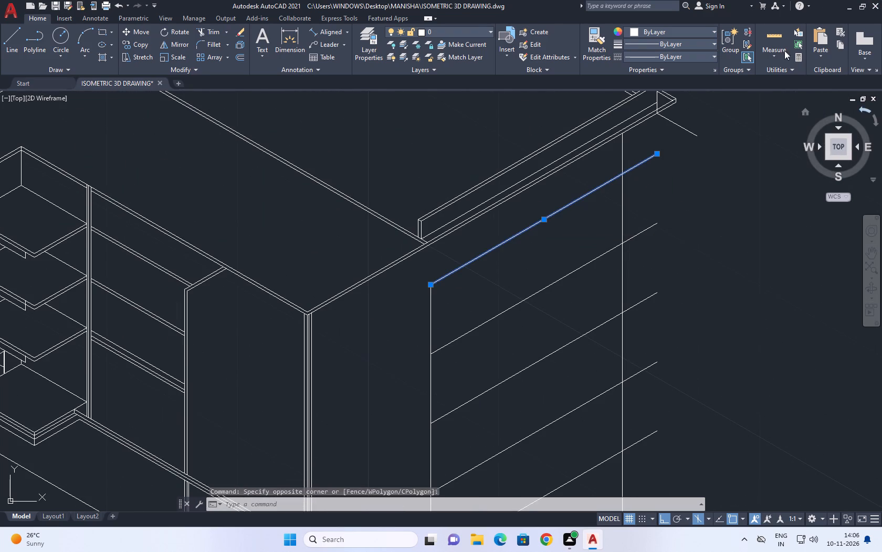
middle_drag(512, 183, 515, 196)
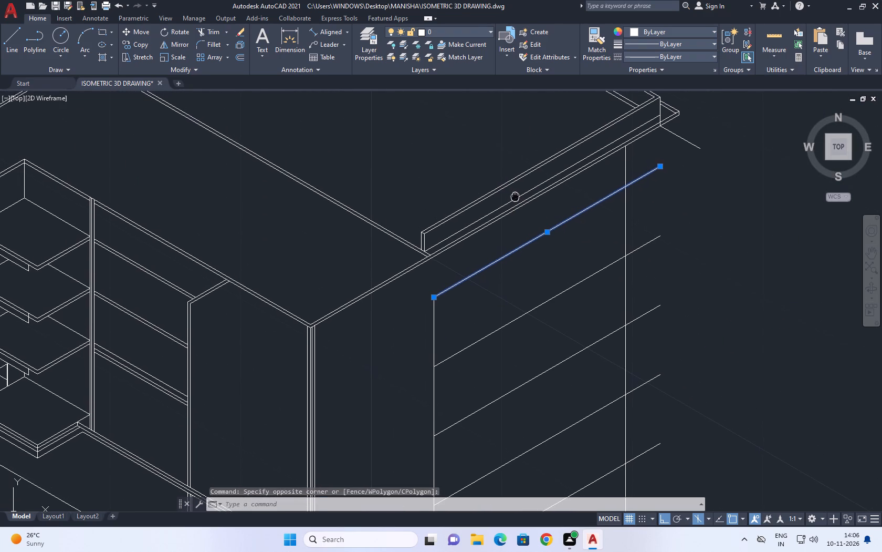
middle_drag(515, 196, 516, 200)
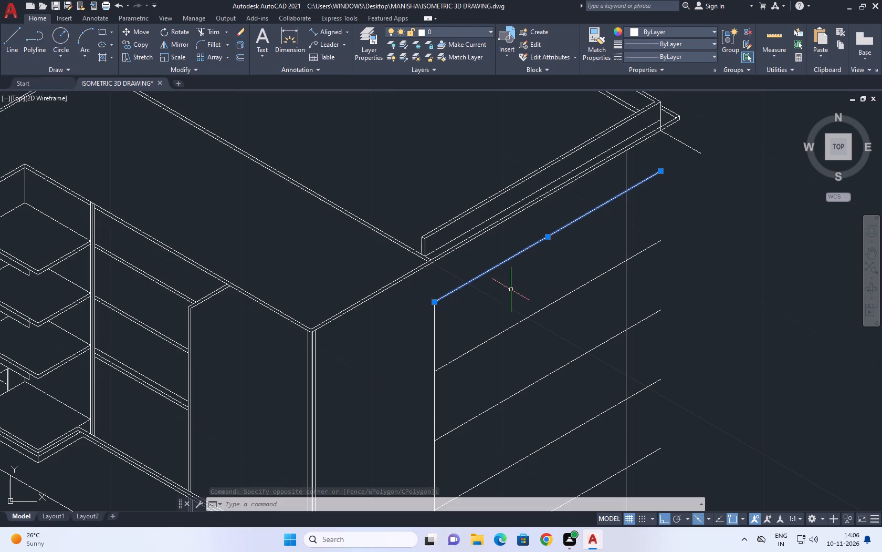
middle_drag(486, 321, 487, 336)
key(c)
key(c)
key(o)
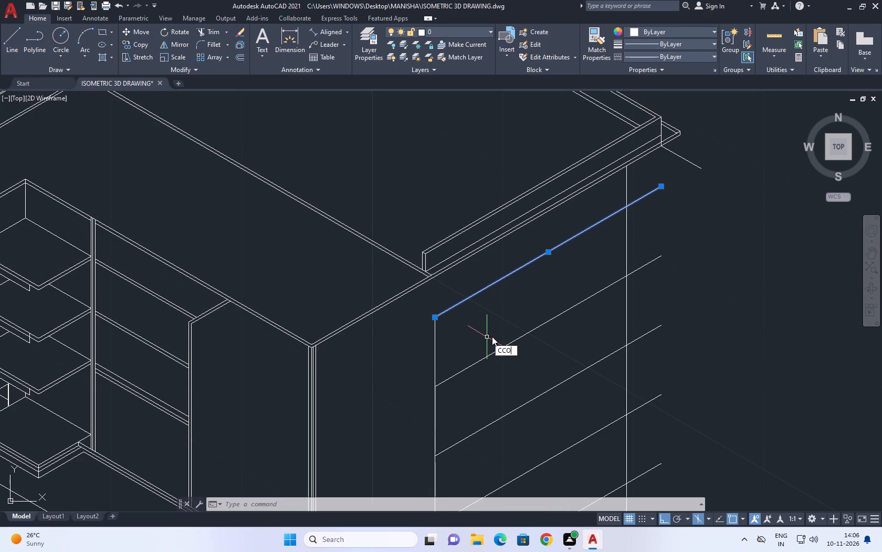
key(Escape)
Copy the side wall's topmost floor line beneath the roof 0.1134 upward and 0.1134 downward.
click(454, 301)
scroll(449, 309, up, 1)
click(449, 309)
middle_drag(465, 287, 466, 292)
key(c)
text(O)
key(space)
scroll(438, 336, up, 1)
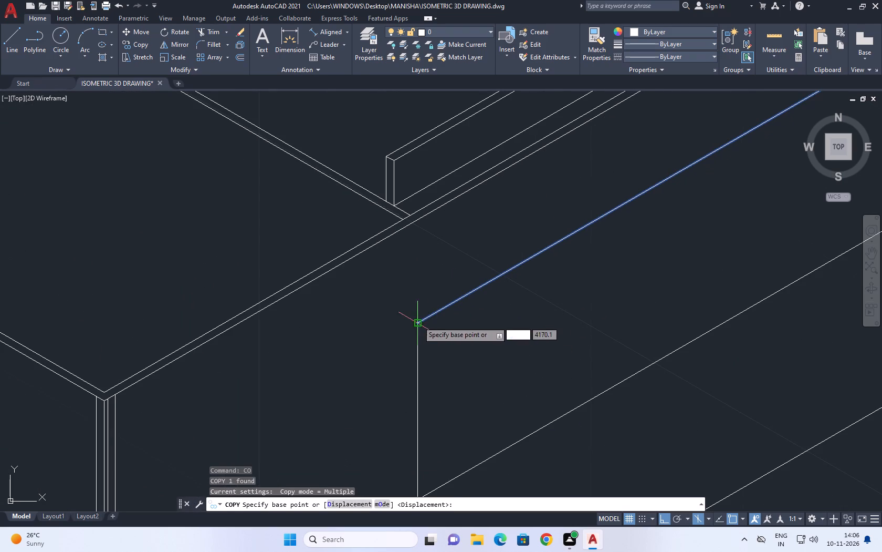
click(418, 325)
text(0.)
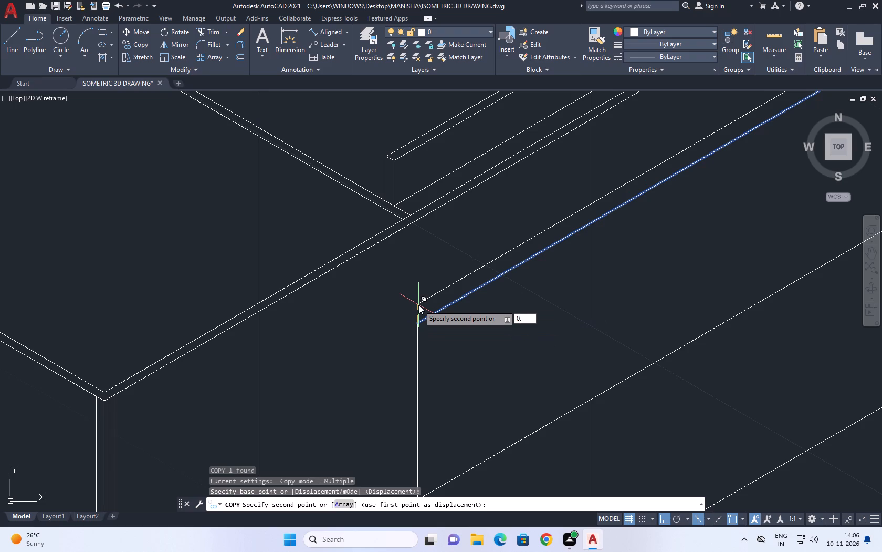
text(13)
key(BackSpace)
key(1)
text(34)
key(Return)
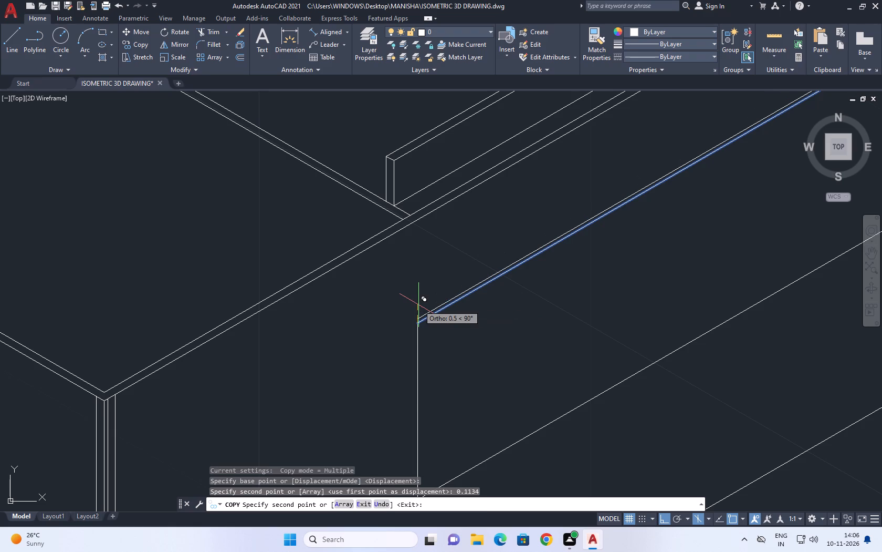
text(0.11)
text(34)
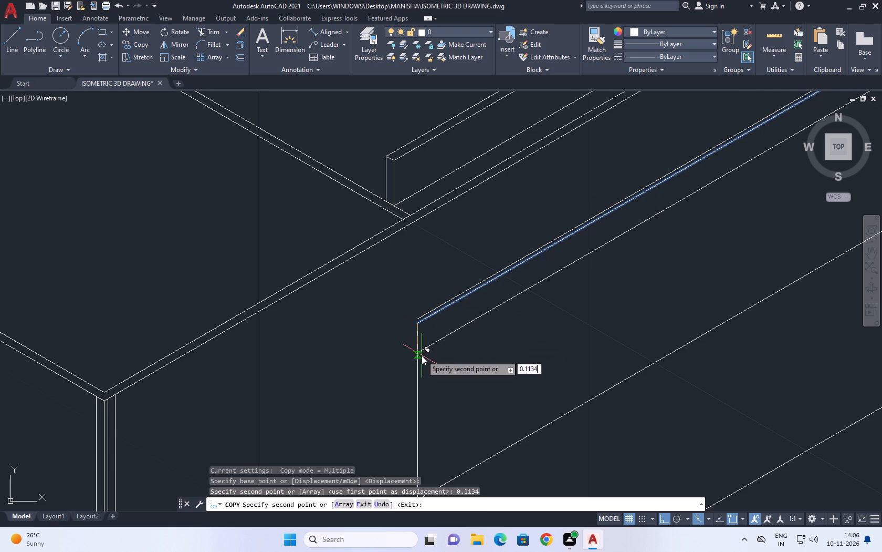
key(Return)
scroll(429, 337, down, 1)
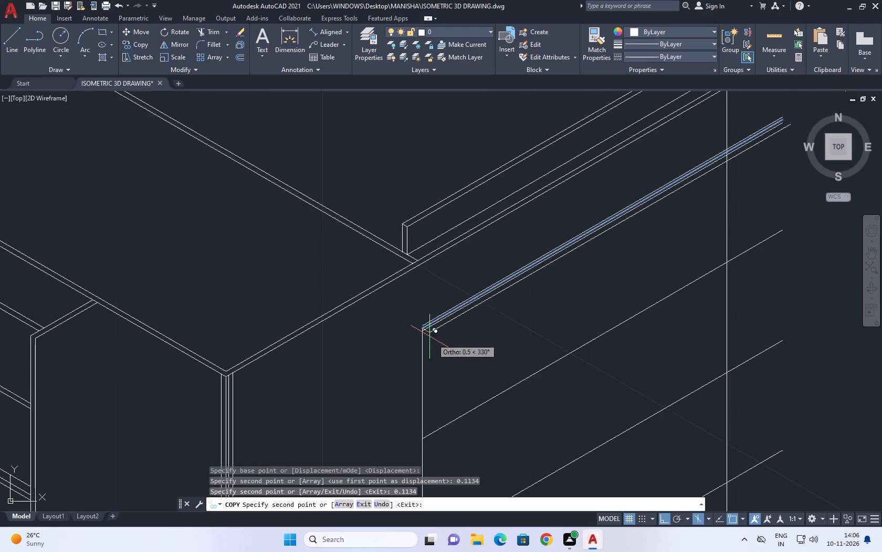
key(space)
Copy the side wall's second floor line from the top 0.1134 upward and 0.1134 downward.
middle_drag(526, 448, 512, 330)
drag(506, 318, 473, 275)
click(453, 250)
key(space)
scroll(403, 320, up, 1)
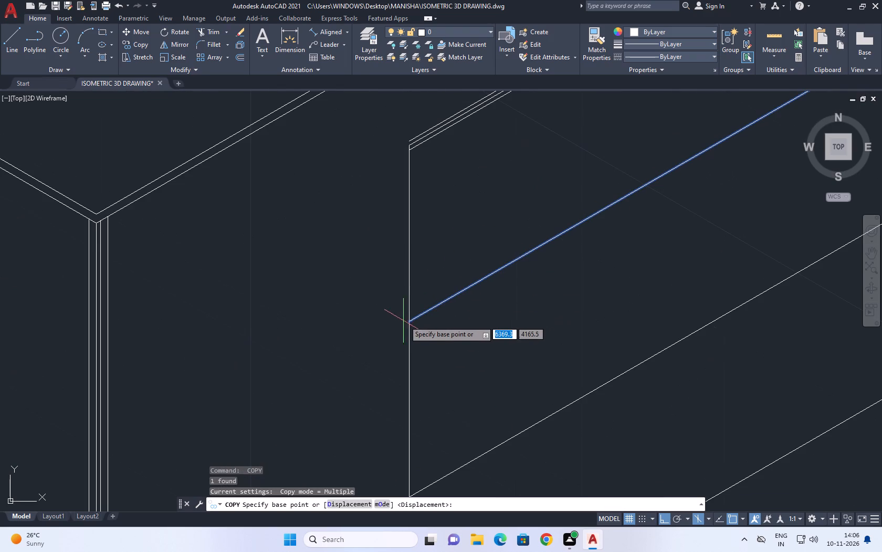
click(409, 322)
text(0.1134)
key(Return)
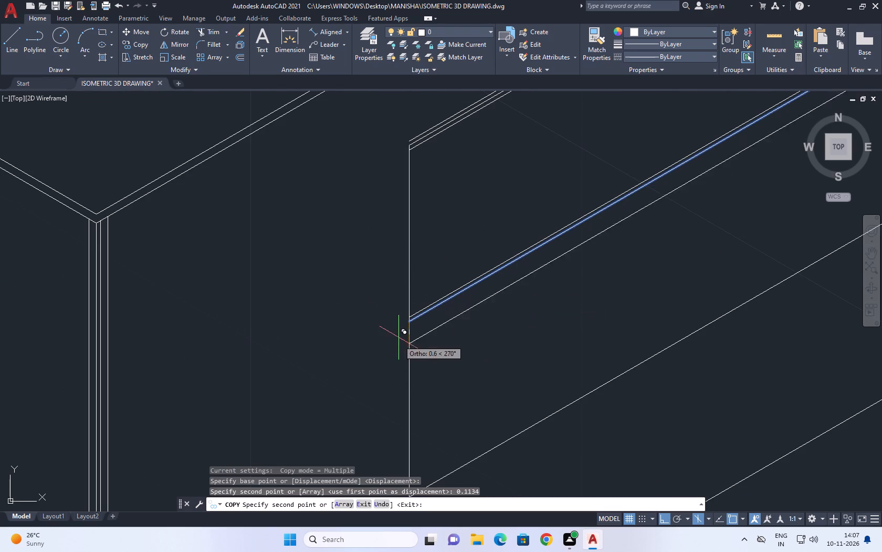
text(0.1134)
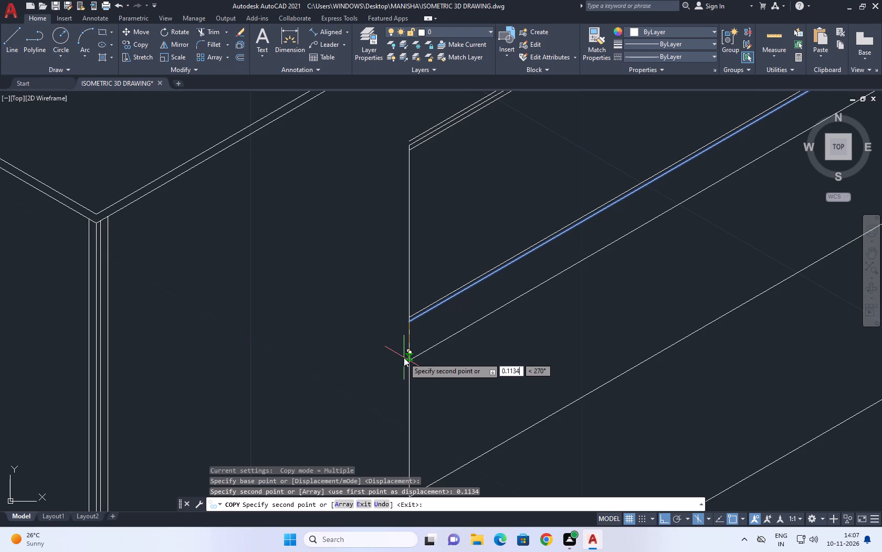
key(Return)
key(space)
Copy the side wall's third floor line from the top 0.1134 downward and 0.1134 upward.
scroll(403, 310, down, 2)
click(488, 352)
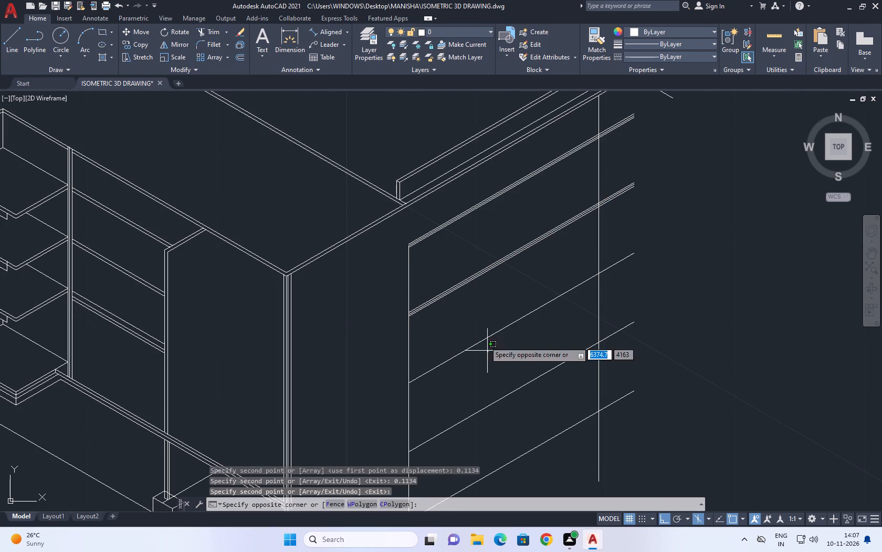
click(474, 312)
key(space)
scroll(415, 391, up, 2)
click(398, 372)
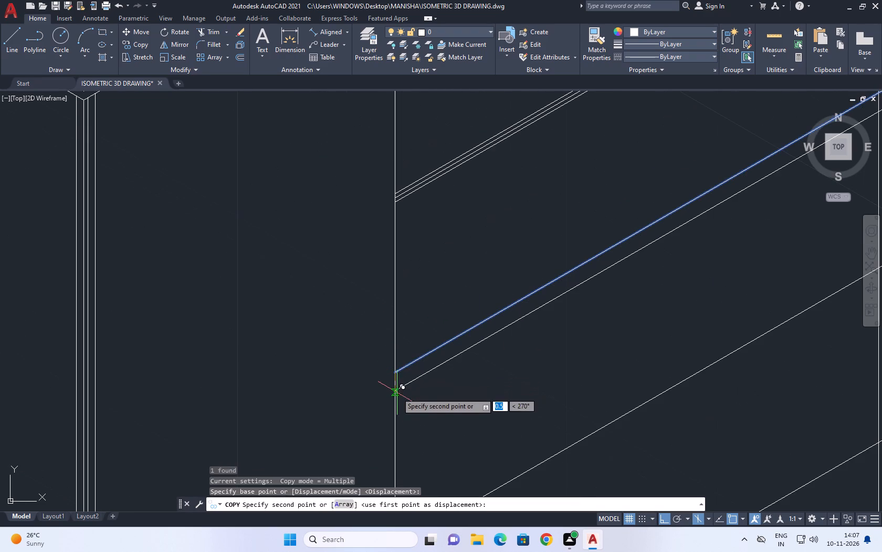
text(0.1134)
key(Return)
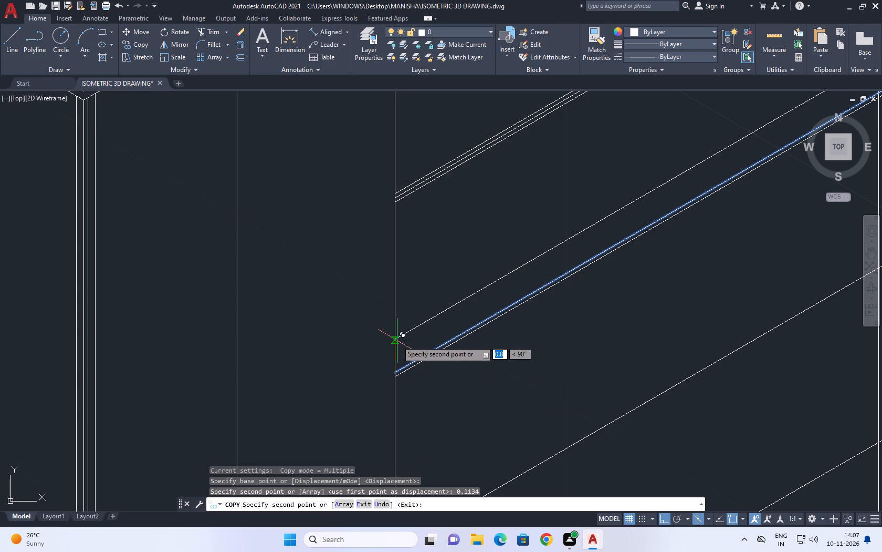
text(0.1134)
key(Return)
text(+)
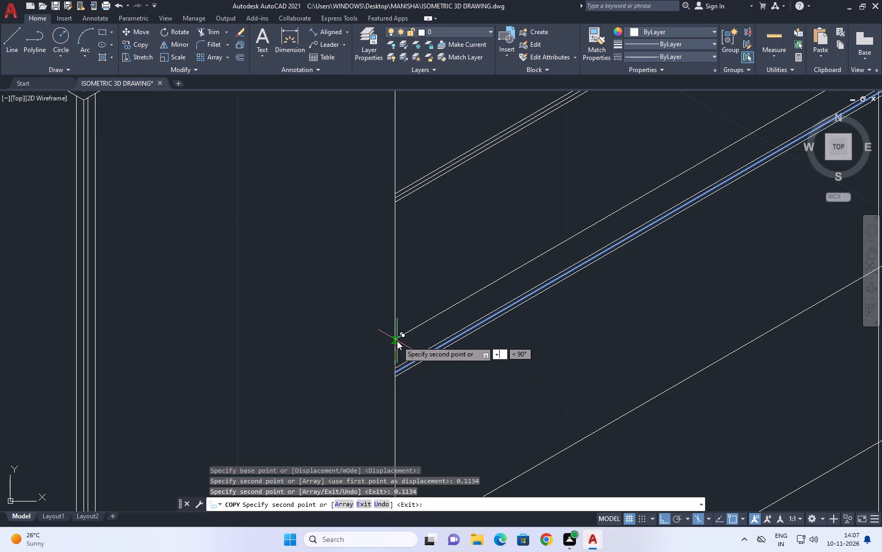
key(space)
scroll(403, 284, down, 4)
key(Escape)
Copy the side wall's fourth floor line, directly above the ground line, 0.1134 upward and 0.1134 downward.
scroll(416, 321, up, 2)
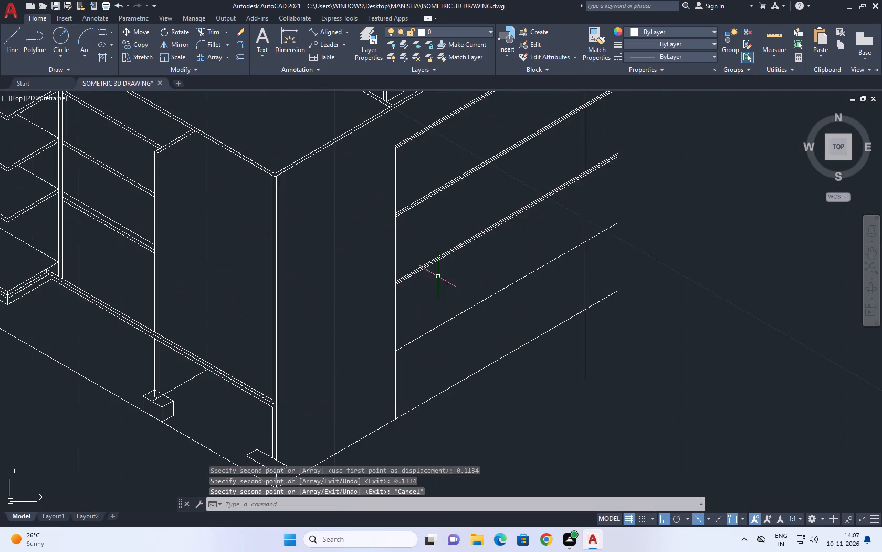
scroll(438, 328, up, 3)
drag(439, 331, 423, 316)
click(400, 282)
key(space)
scroll(271, 441, up, 1)
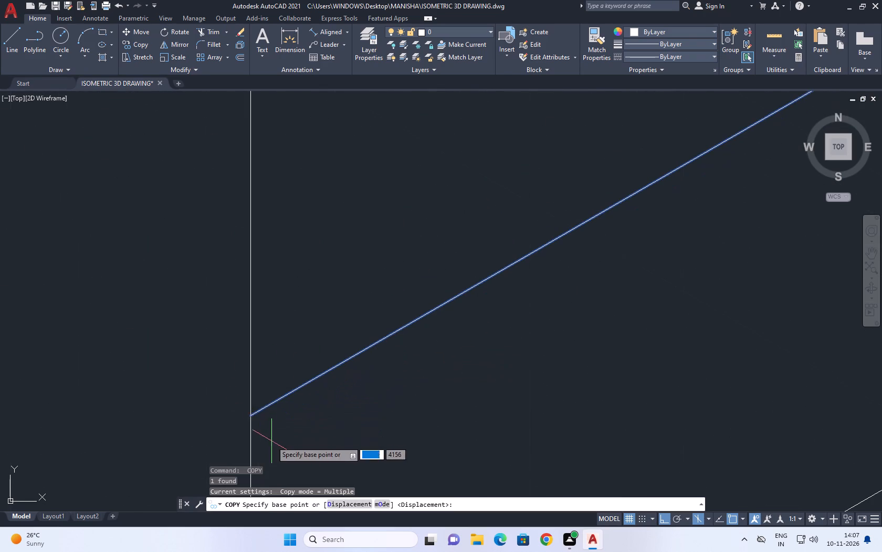
click(252, 412)
text(0.1134)
key(Return)
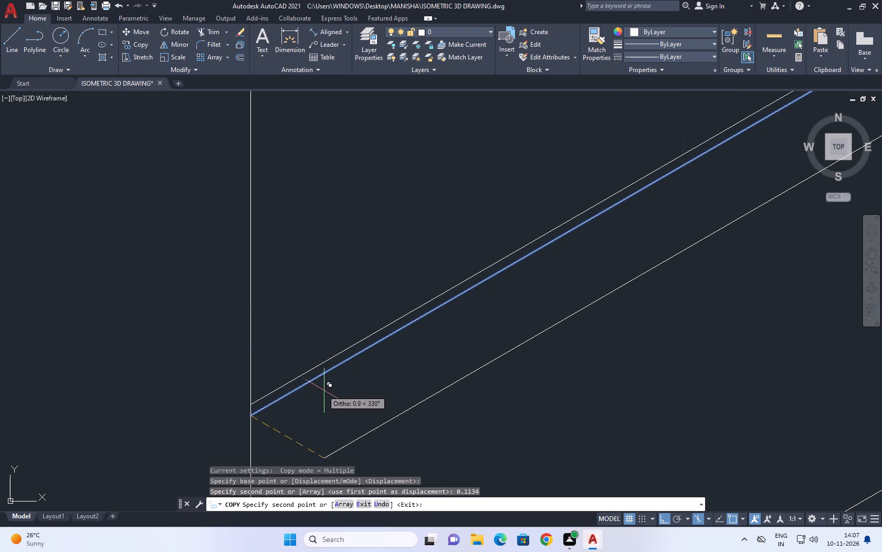
middle_drag(296, 402, 311, 275)
key(F5)
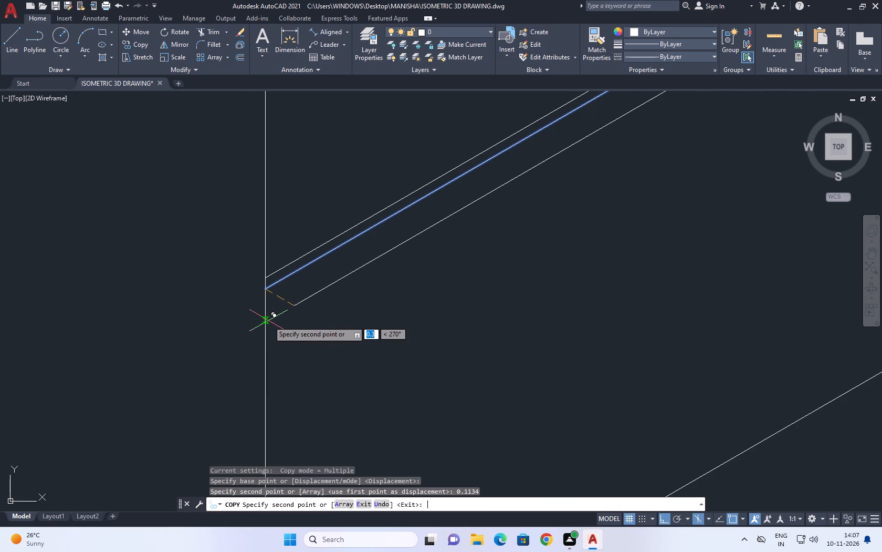
key(F5)
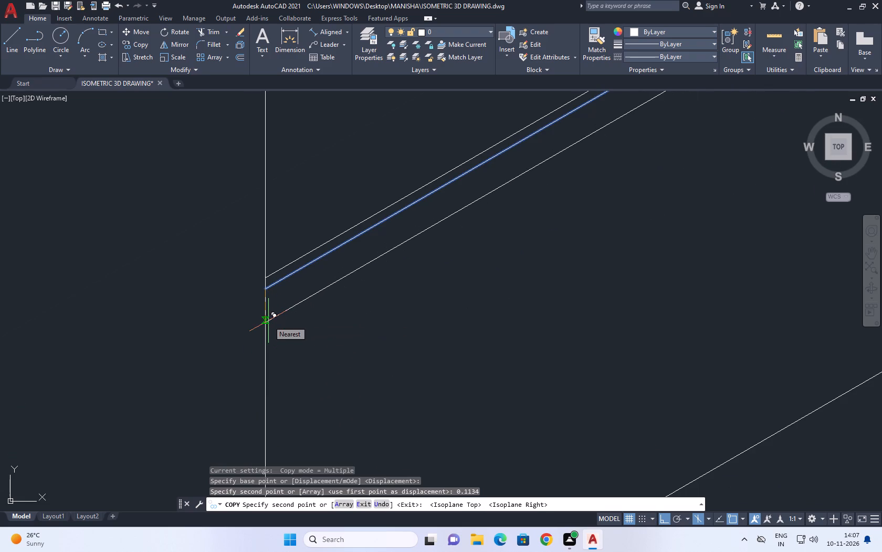
text(0.1134)
key(Return)
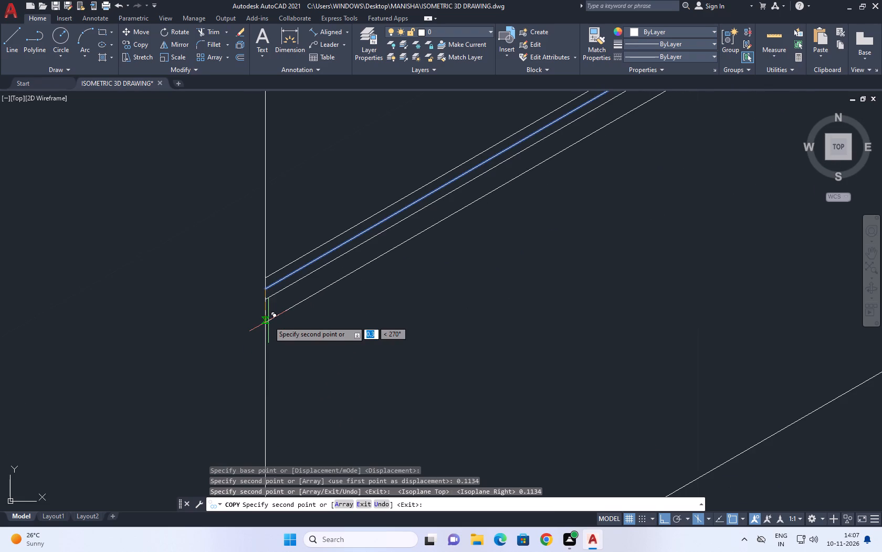
scroll(266, 244, down, 4)
key(space)
Trim the side wall's floor band lines and ground line back to the wall's rear vertical edge.
middle_drag(359, 303, 378, 310)
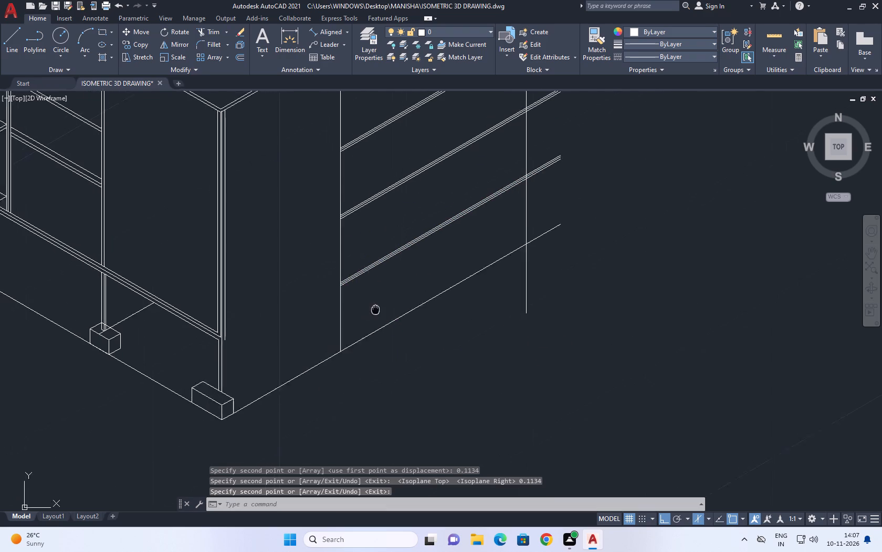
middle_drag(378, 310, 394, 309)
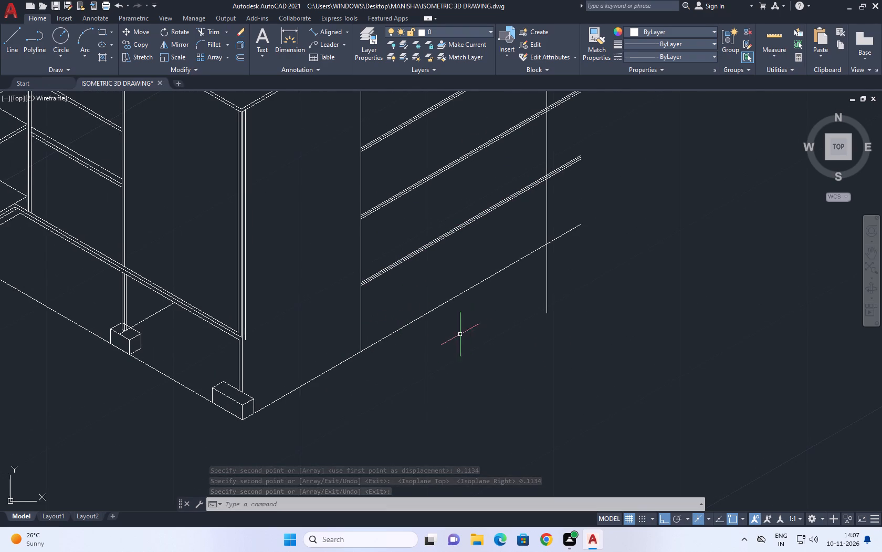
scroll(343, 357, down, 1)
middle_drag(354, 346, 410, 382)
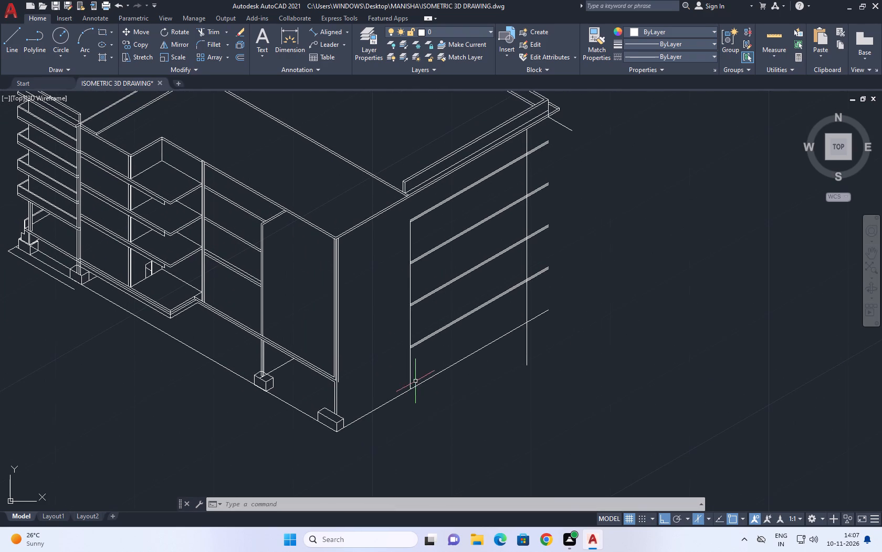
middle_drag(516, 265, 511, 273)
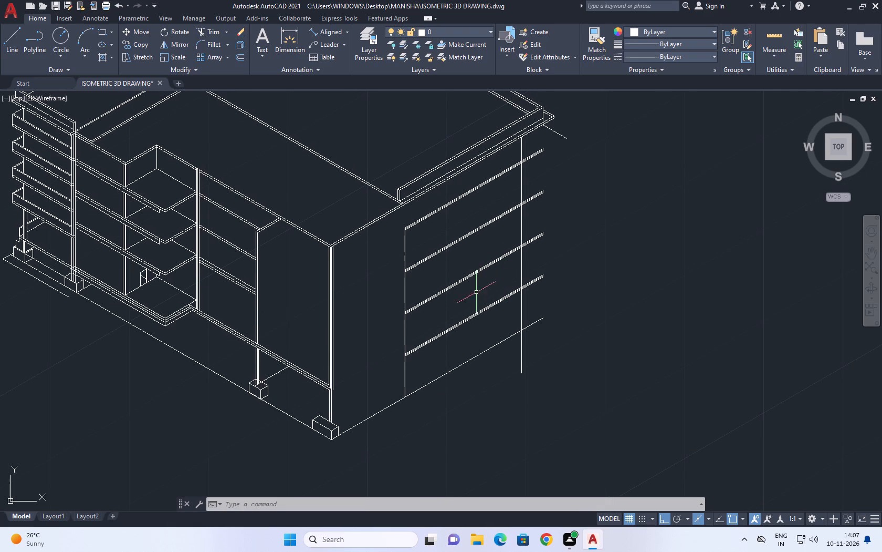
middle_drag(619, 363, 511, 334)
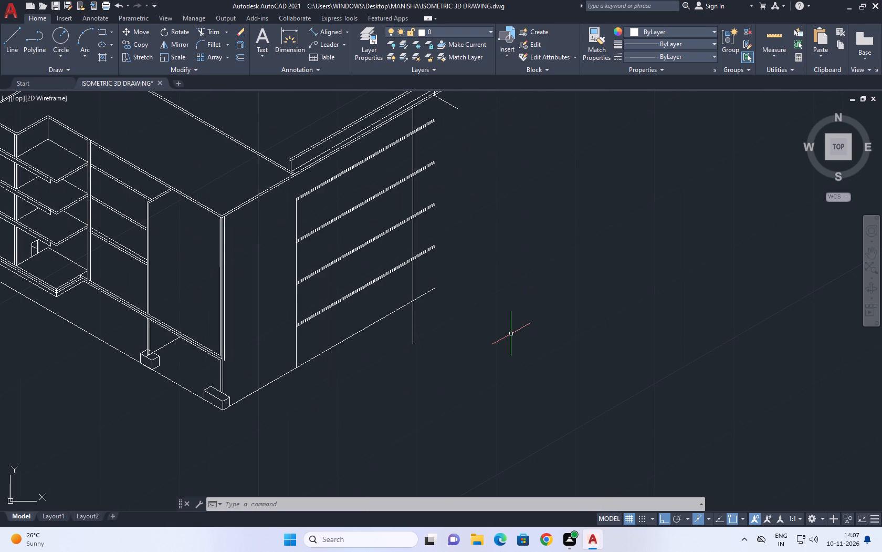
scroll(516, 335, down, 1)
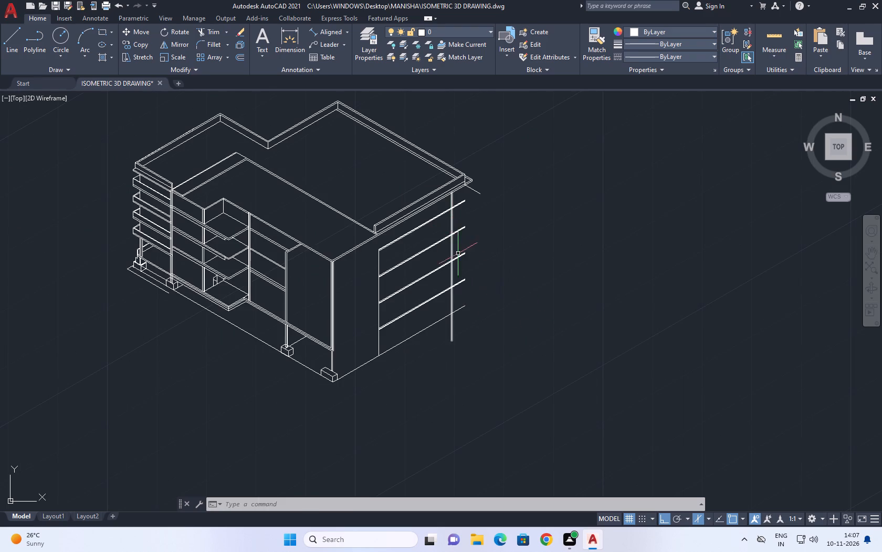
scroll(449, 243, up, 2)
click(213, 32)
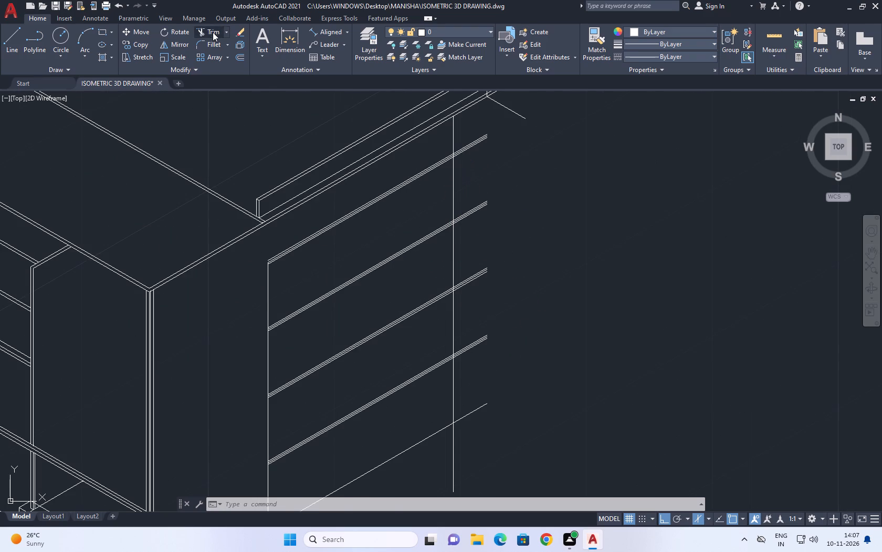
click(478, 128)
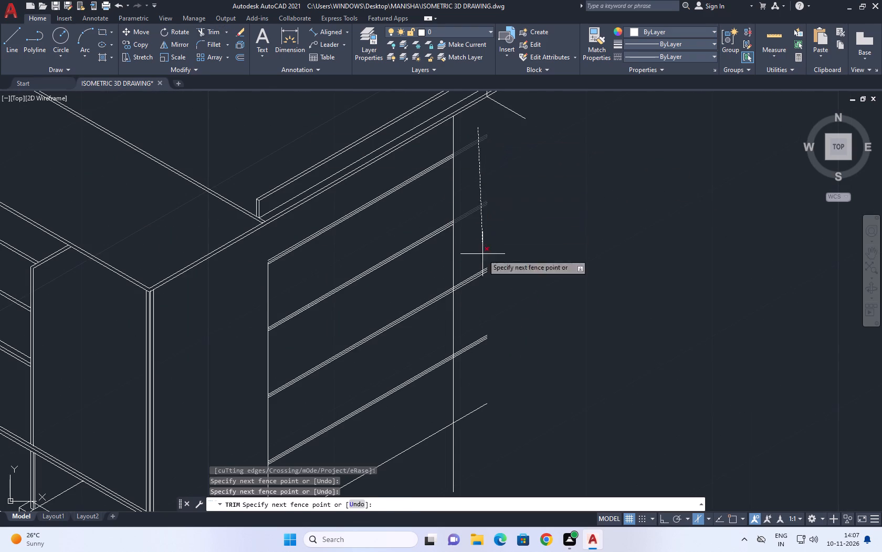
drag(471, 417, 478, 418)
right_click(506, 356)
click(530, 380)
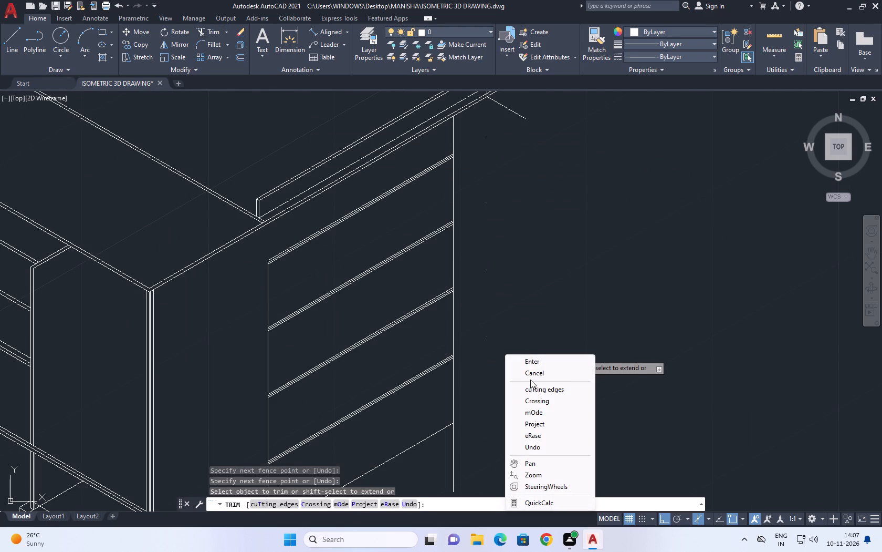
click(530, 370)
Erase the tiny leftover line fragments beyond the side wall's rear vertical edge.
click(473, 118)
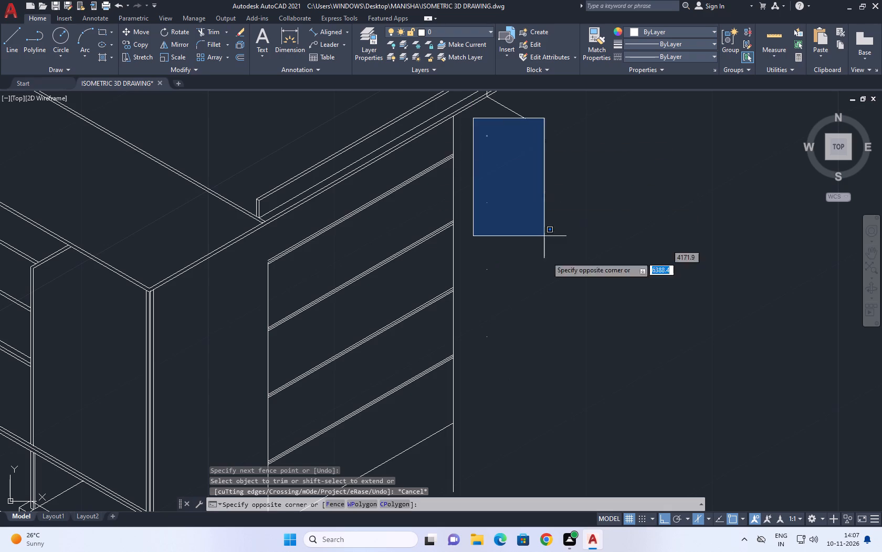
click(537, 390)
right_click(526, 298)
click(552, 120)
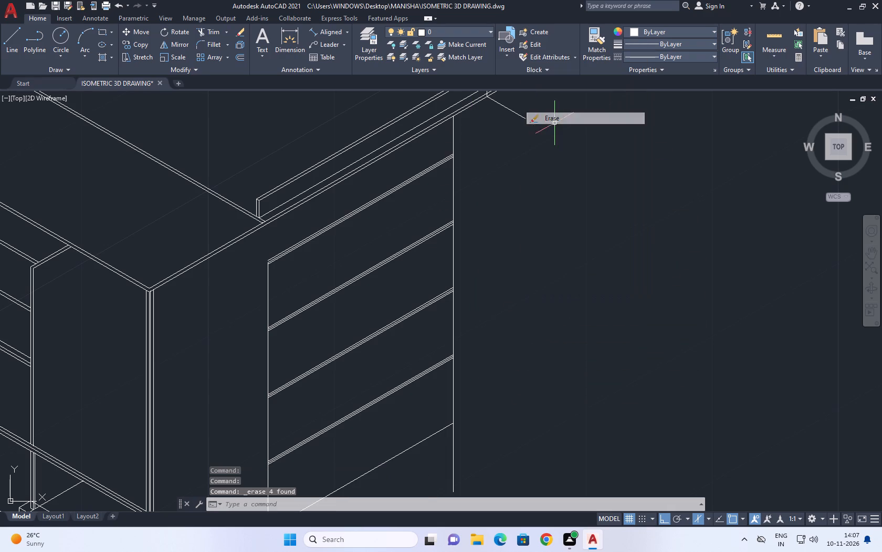
Erase the stray slanted line running outward from beneath the roof's rear corner above the side wall.
scroll(329, 306, down, 2)
middle_drag(363, 309, 424, 312)
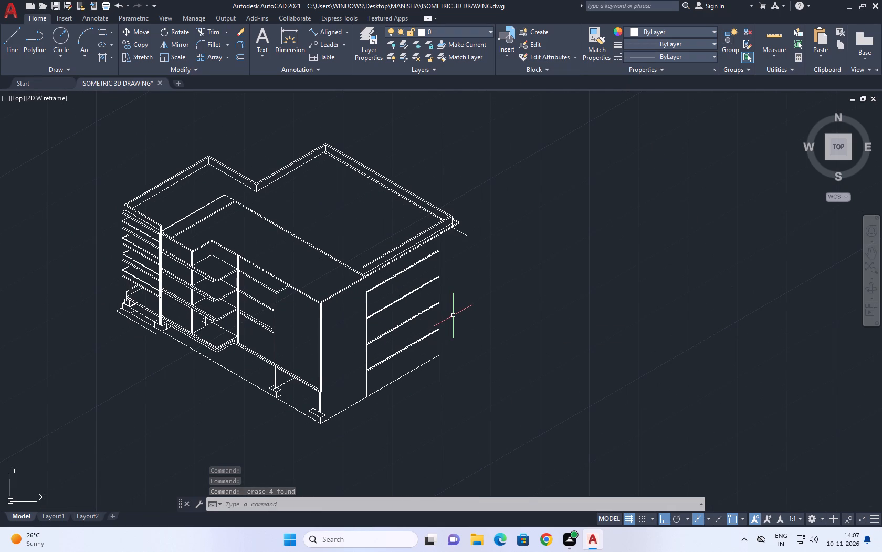
scroll(454, 319, up, 1)
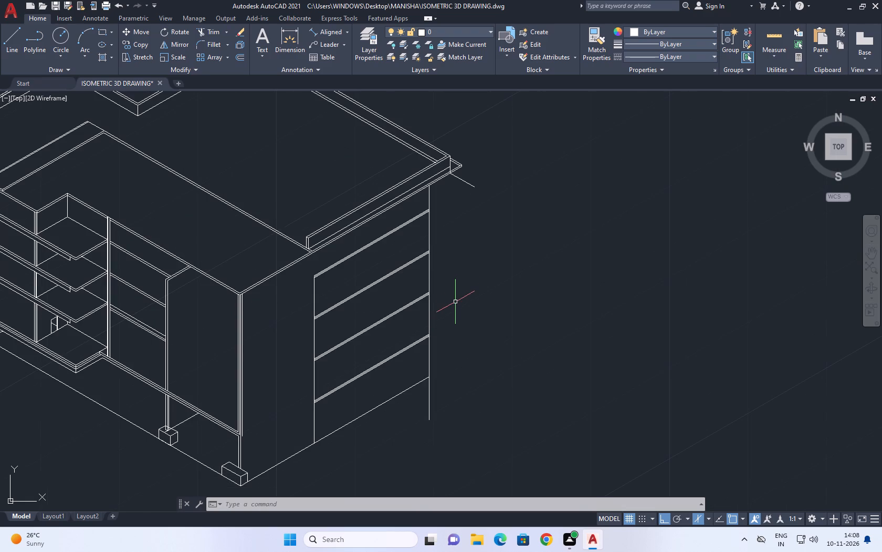
middle_drag(338, 249, 351, 267)
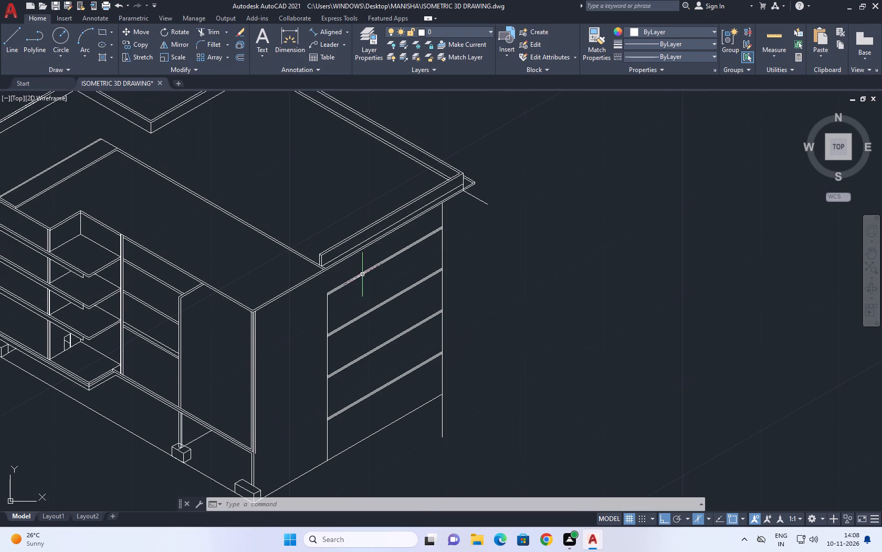
scroll(471, 213, up, 2)
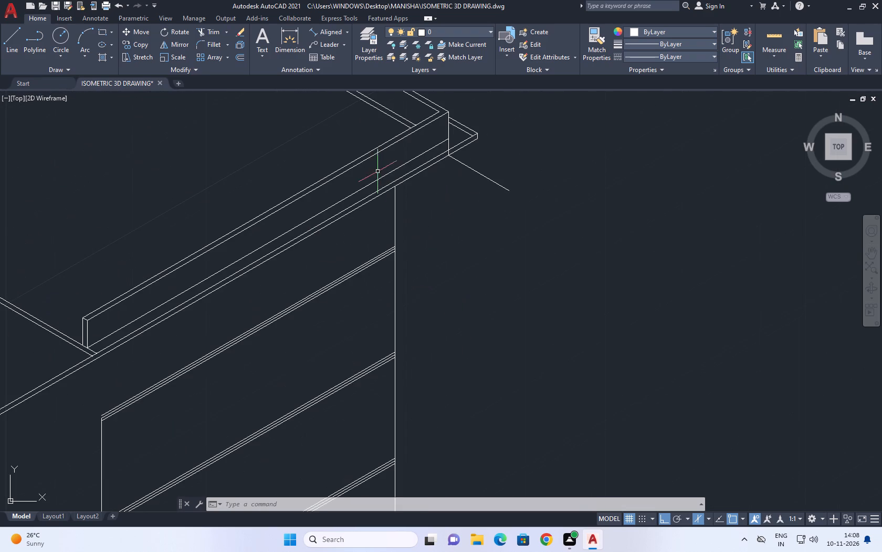
middle_drag(386, 184, 412, 242)
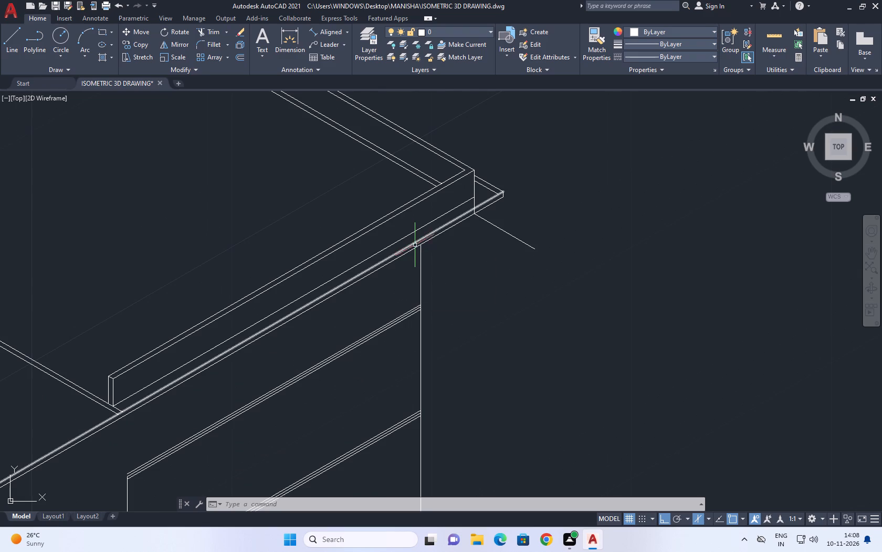
scroll(471, 236, up, 1)
scroll(459, 238, down, 1)
middle_drag(445, 215, 463, 237)
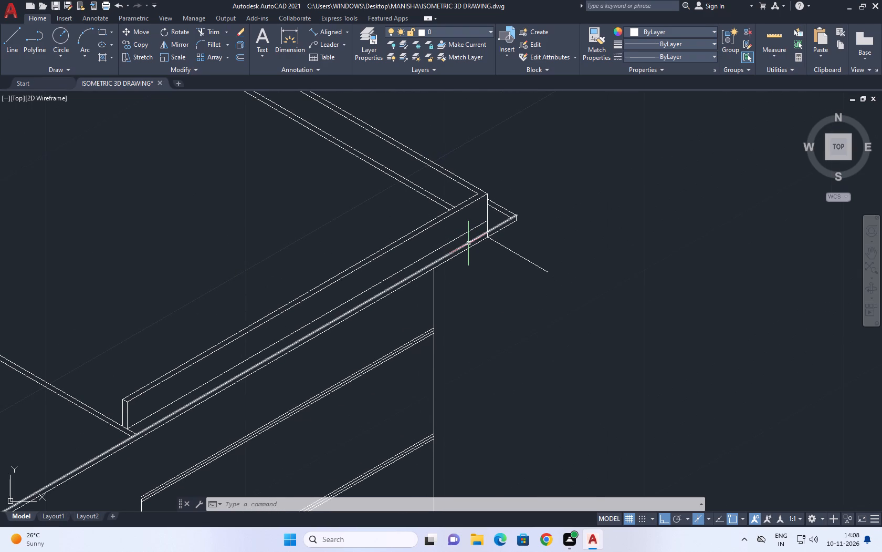
scroll(482, 250, up, 1)
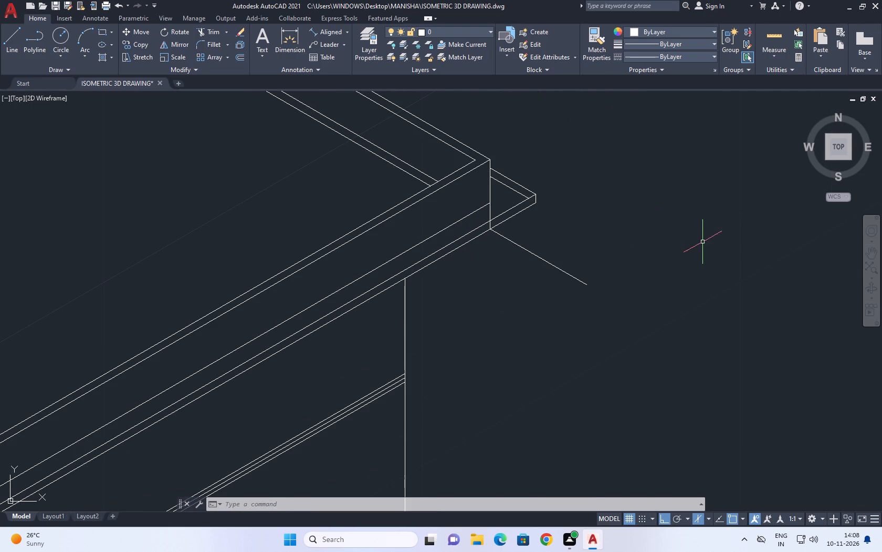
drag(593, 252, 591, 262)
click(532, 329)
right_click(538, 273)
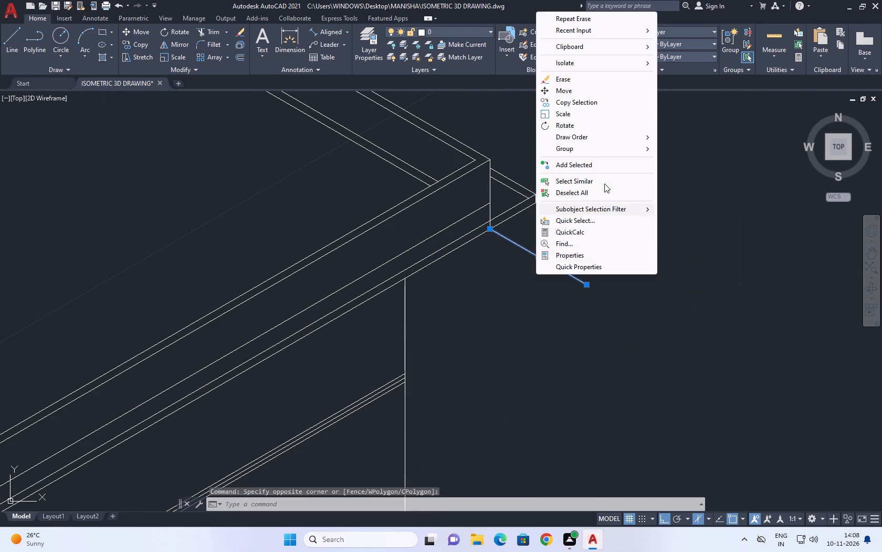
click(566, 82)
Erase the middle line of each of the side wall's four floor bands, keeping the two outer lines.
scroll(425, 306, down, 2)
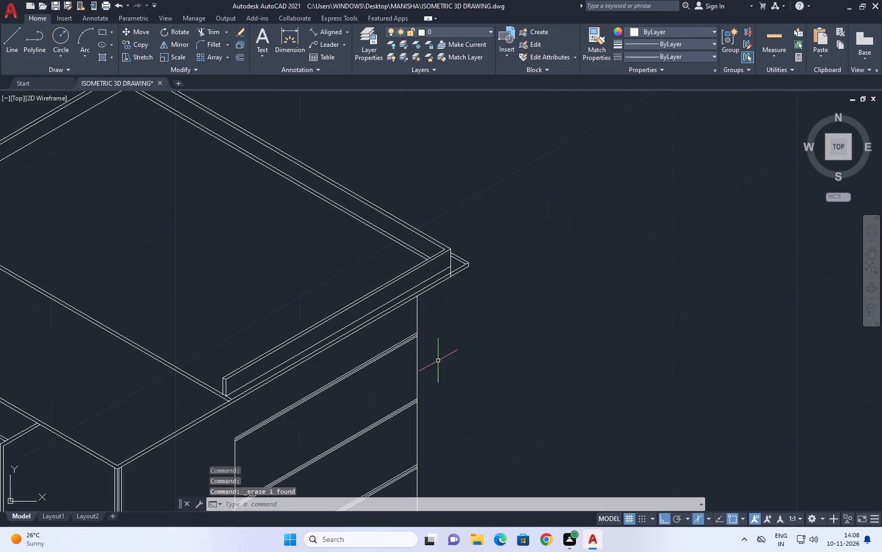
middle_drag(435, 363, 432, 329)
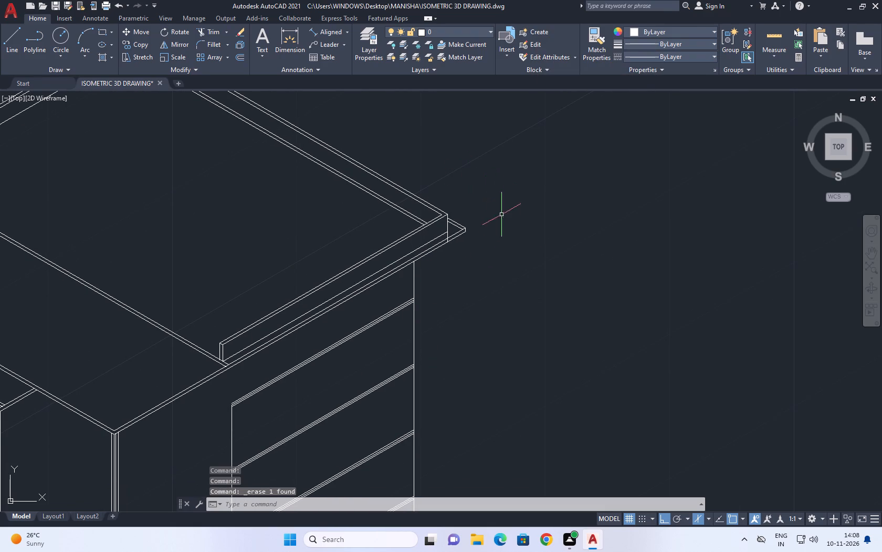
middle_drag(264, 389, 324, 303)
scroll(379, 333, down, 1)
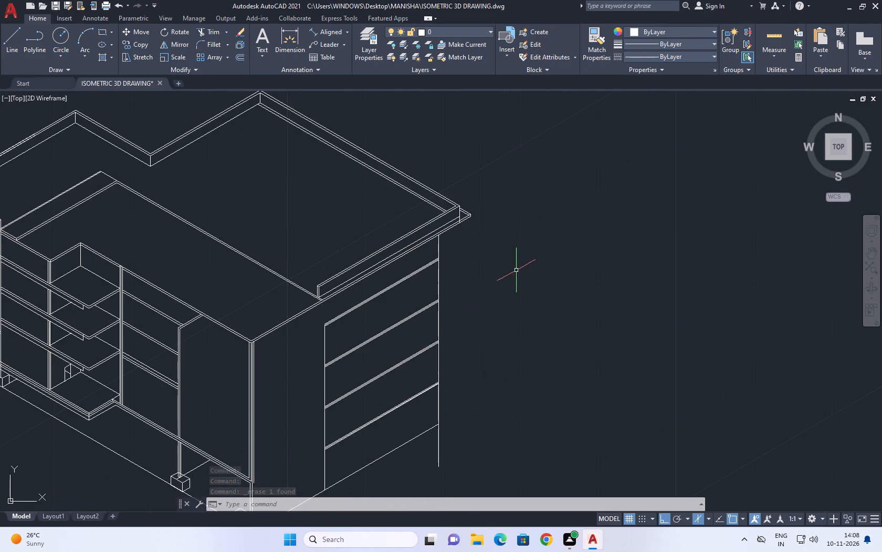
middle_drag(514, 258, 496, 229)
scroll(380, 232, up, 3)
scroll(430, 270, up, 1)
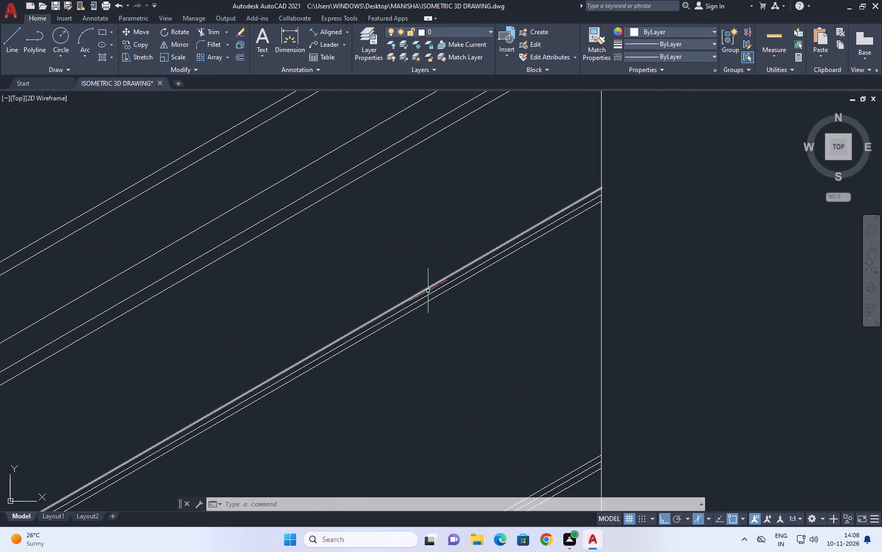
click(428, 293)
scroll(421, 249, down, 3)
scroll(436, 326, up, 3)
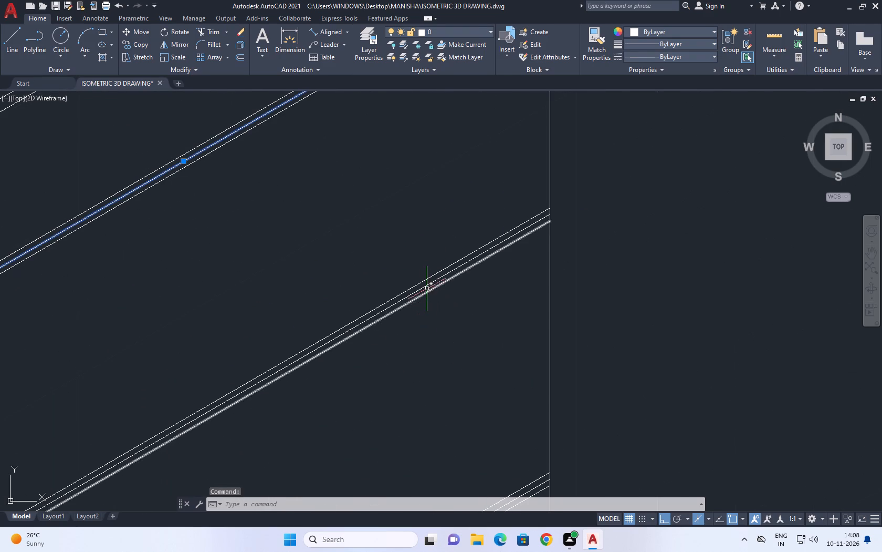
click(427, 287)
scroll(444, 198, down, 3)
scroll(435, 295, up, 3)
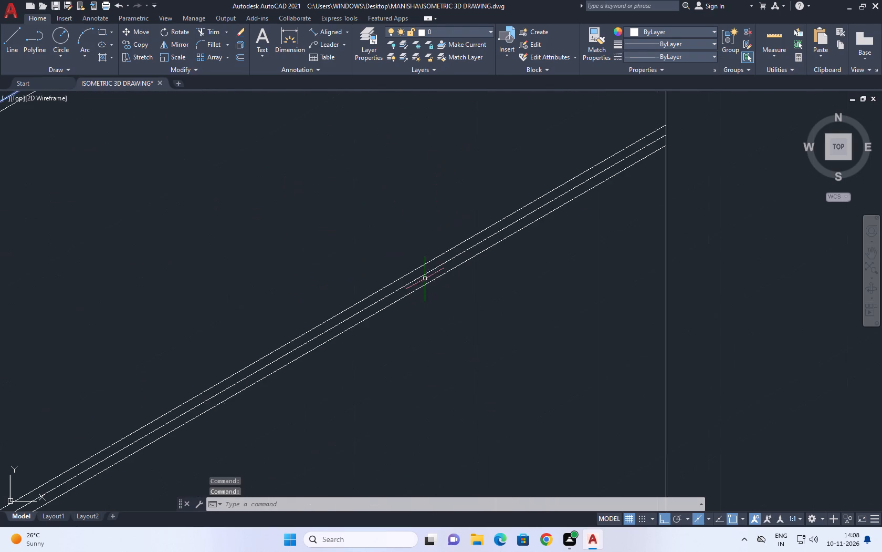
scroll(425, 279, up, 2)
click(425, 279)
click(419, 270)
scroll(330, 186, down, 4)
scroll(331, 302, up, 3)
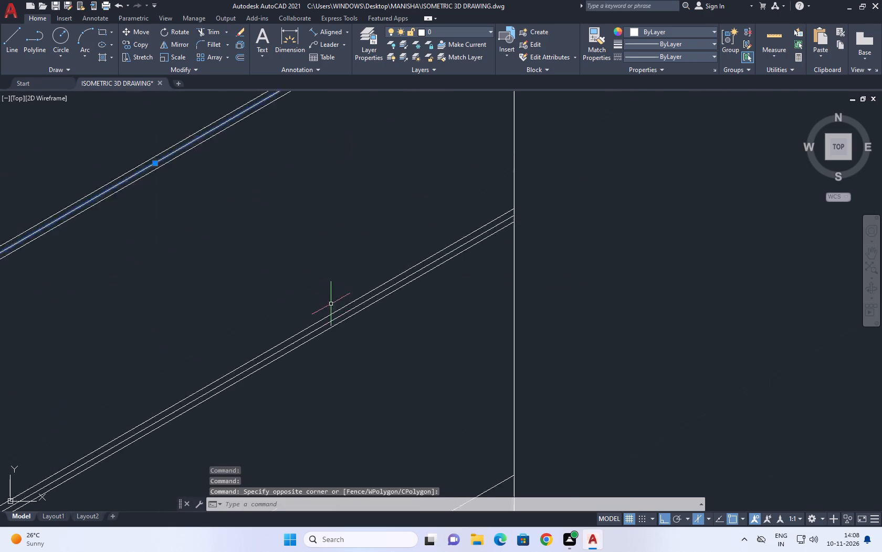
scroll(331, 304, up, 1)
click(345, 343)
click(339, 331)
right_drag(306, 194, 298, 177)
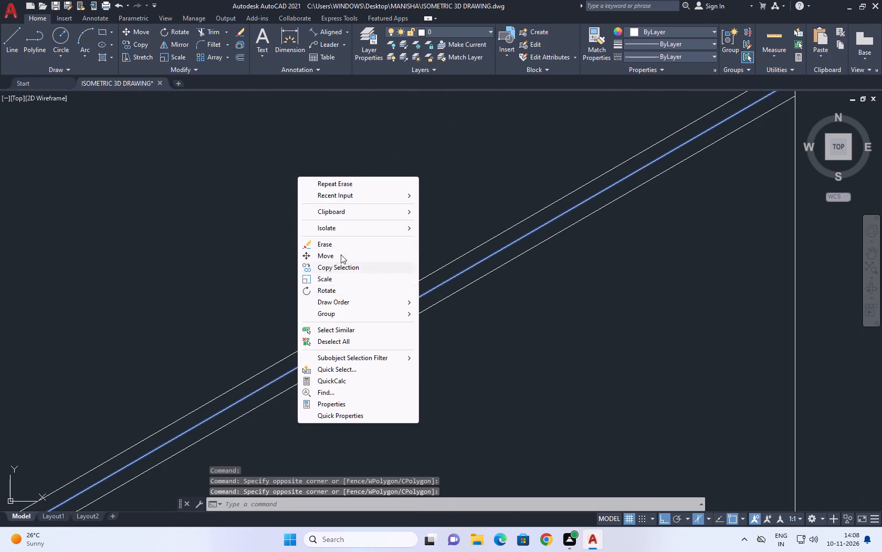
click(340, 244)
Extend the vertical line at the front ends of the side wall's floor bands up to the roof's lower edge.
scroll(510, 297, down, 6)
middle_drag(509, 277, 509, 287)
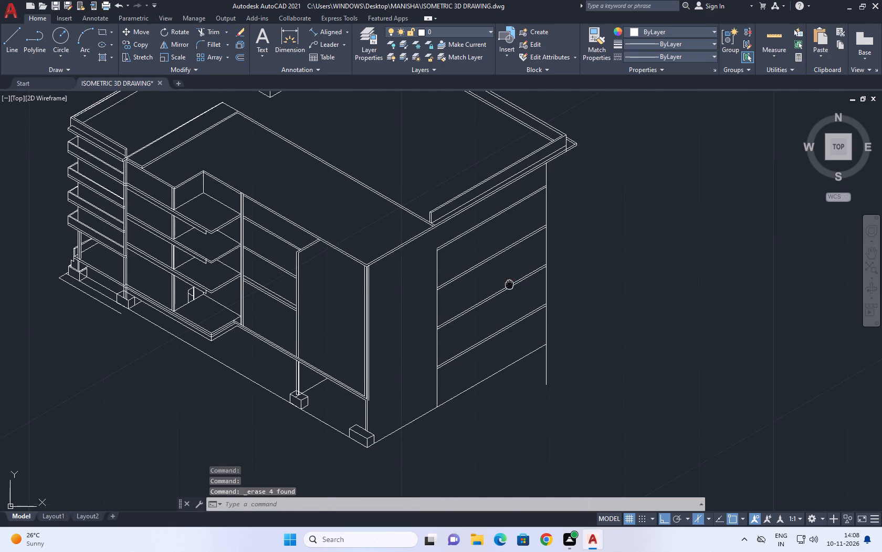
middle_drag(509, 287, 512, 342)
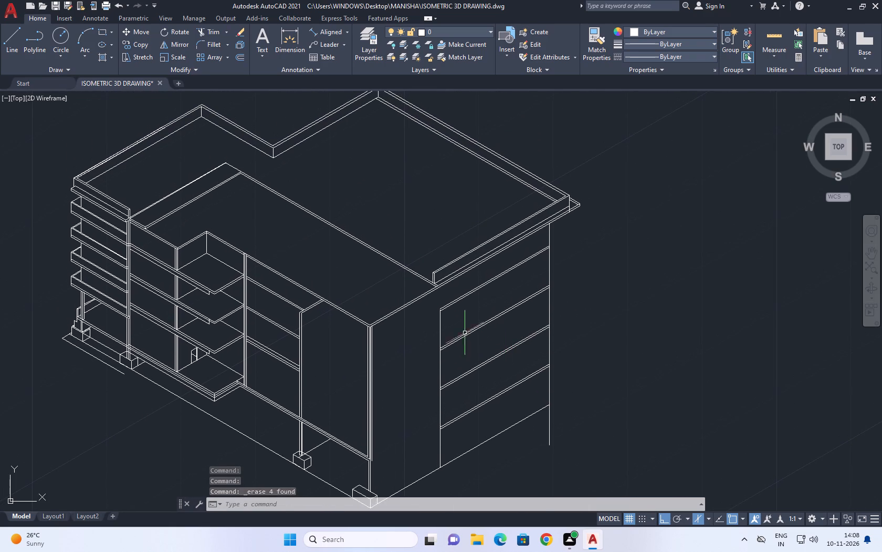
scroll(424, 310, up, 3)
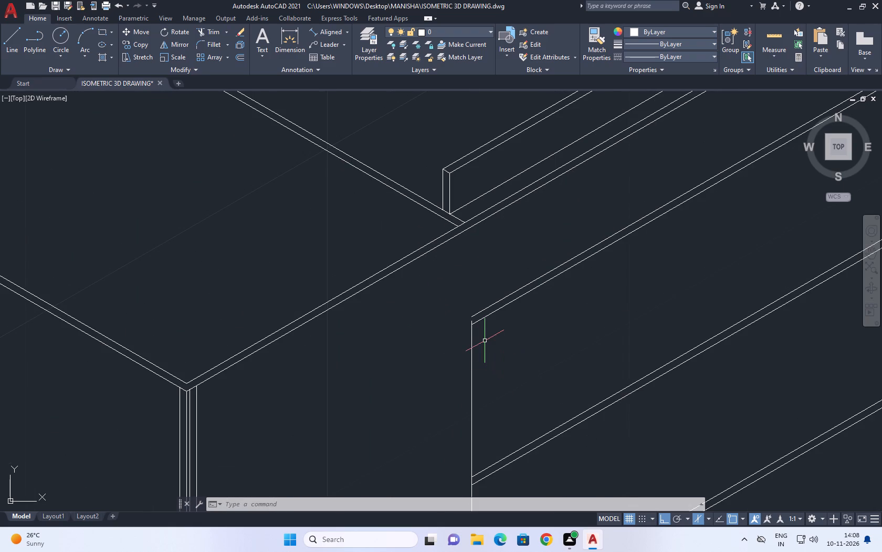
text(EX)
key(space)
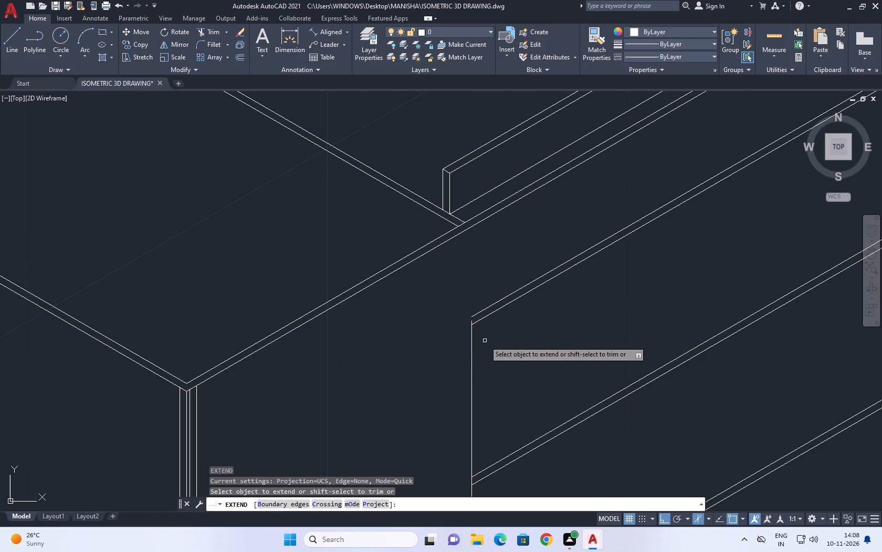
drag(550, 314, 544, 318)
drag(414, 391, 419, 391)
drag(538, 346, 531, 343)
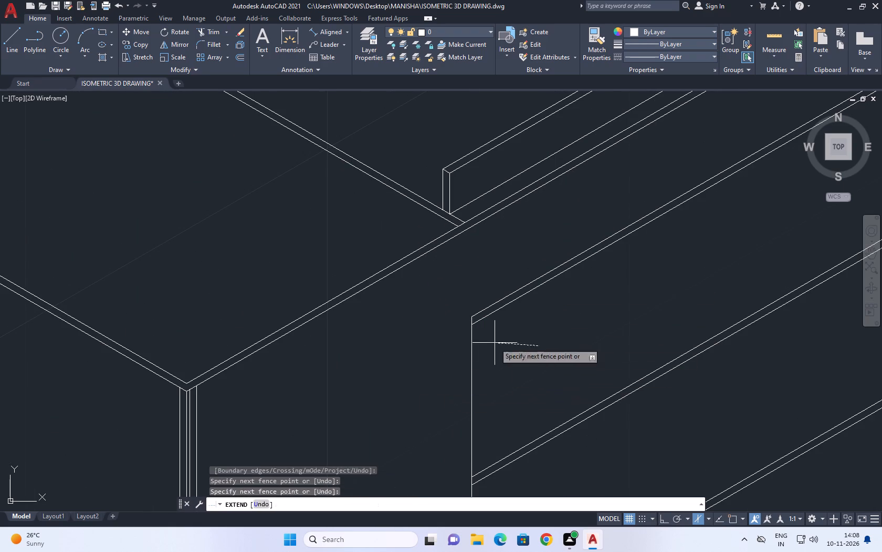
click(453, 341)
middle_drag(538, 368, 456, 388)
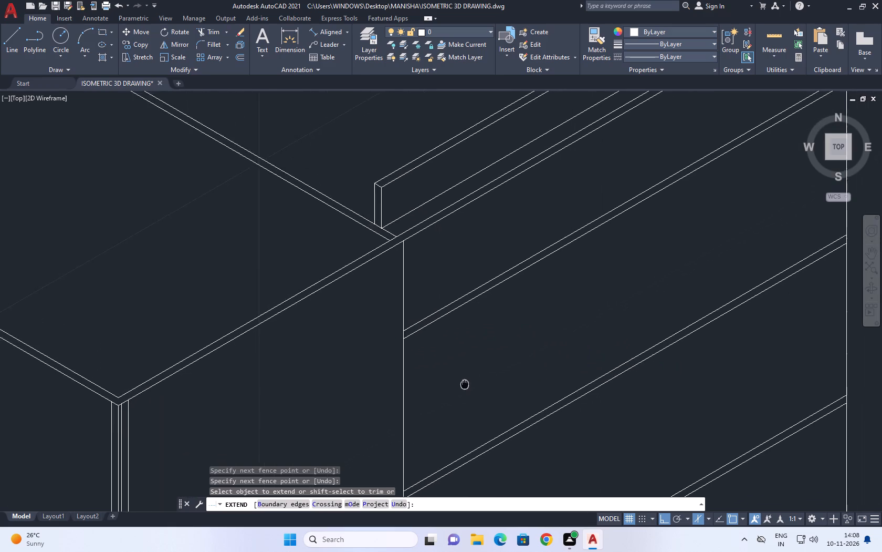
middle_drag(456, 388, 438, 392)
scroll(437, 392, down, 3)
right_click(581, 301)
click(614, 314)
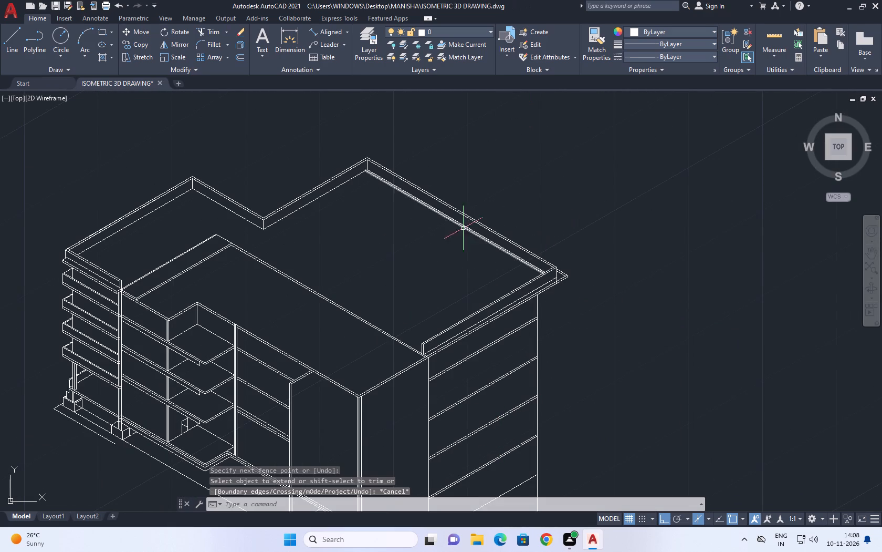
middle_drag(529, 318, 570, 247)
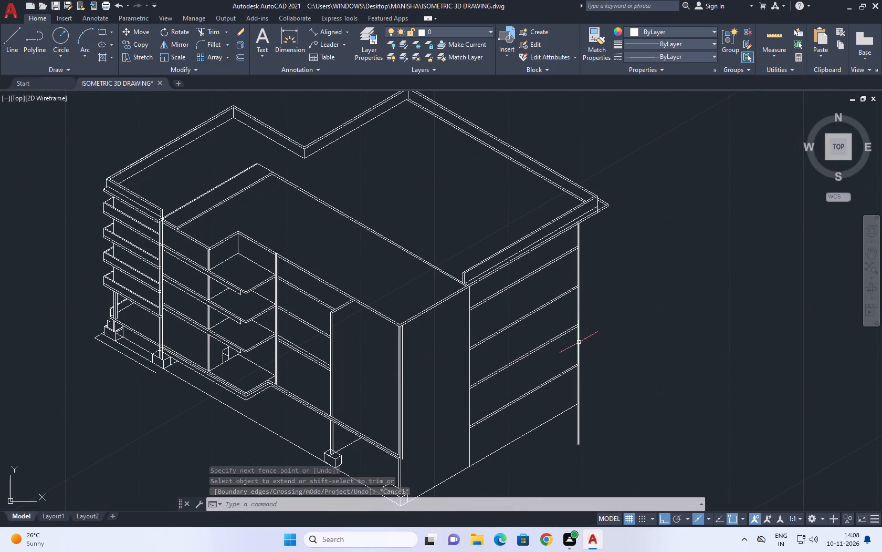
Examine the side wall's floor bands and vertical edges from the roof's lower edge down to the base line.
scroll(513, 280, up, 3)
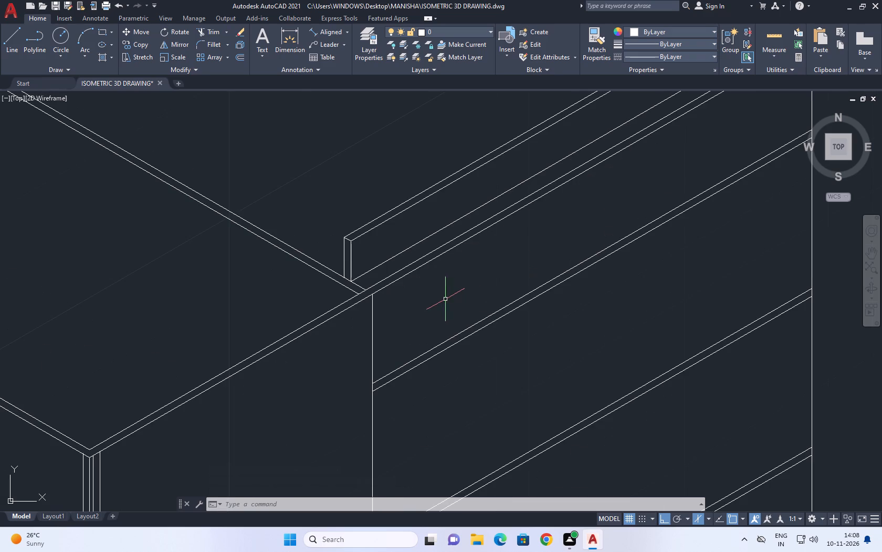
middle_drag(469, 295, 459, 313)
scroll(466, 335, down, 1)
scroll(520, 339, down, 1)
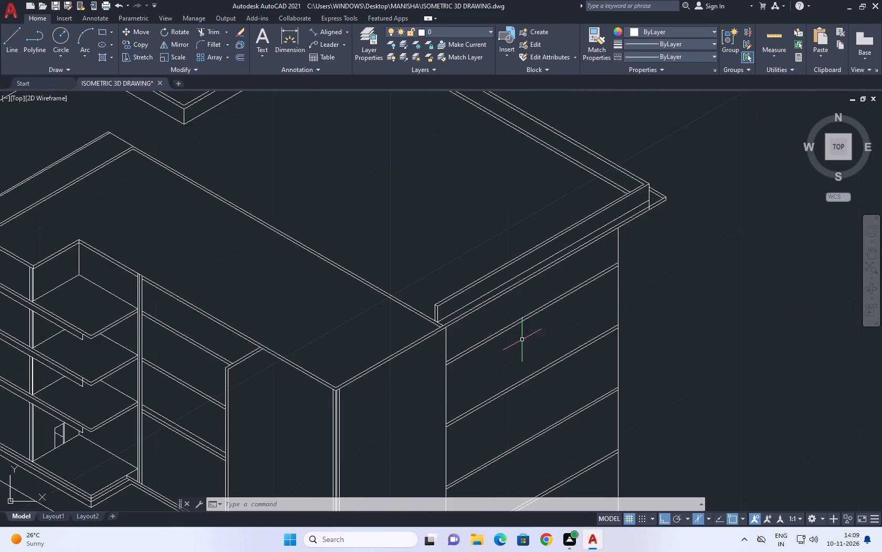
middle_drag(607, 284, 605, 292)
scroll(562, 335, down, 1)
middle_drag(609, 350, 598, 302)
scroll(530, 283, up, 1)
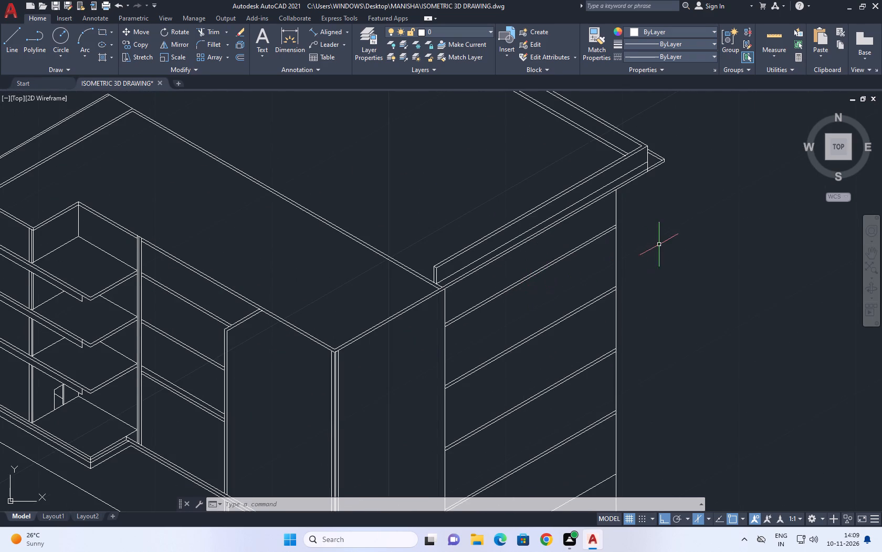
middle_drag(660, 244, 634, 167)
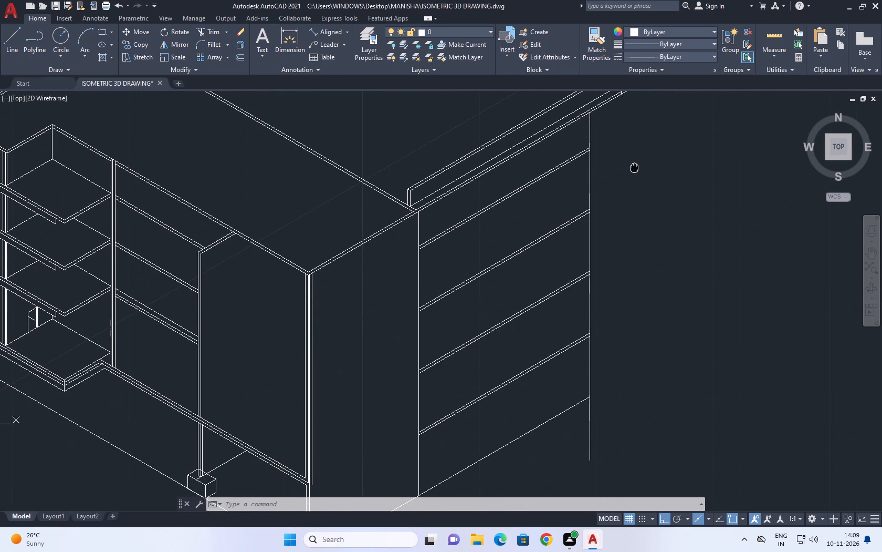
middle_drag(634, 167, 636, 169)
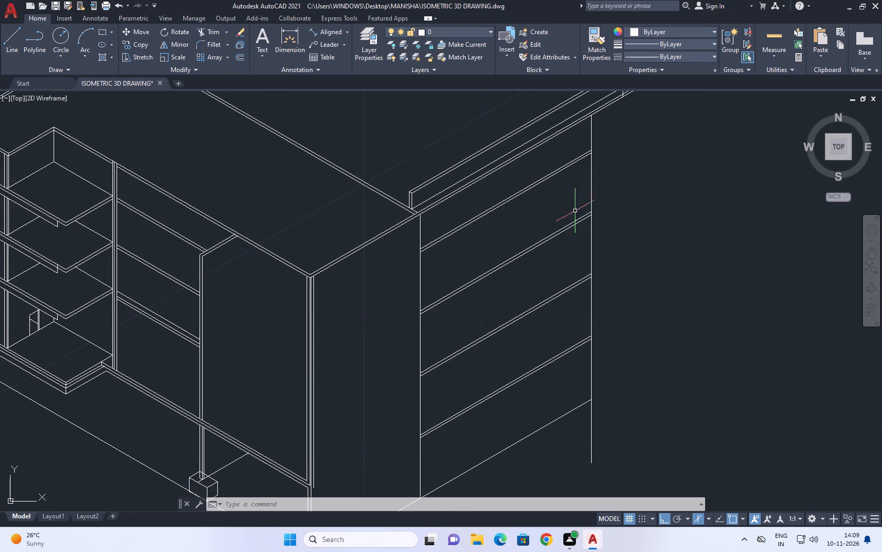
Measure the gap between the roof's lower edge and the top floor band along the side wall's rear edge with an aligned dimension.
click(331, 33)
scroll(660, 161, up, 1)
middle_drag(659, 160, 637, 209)
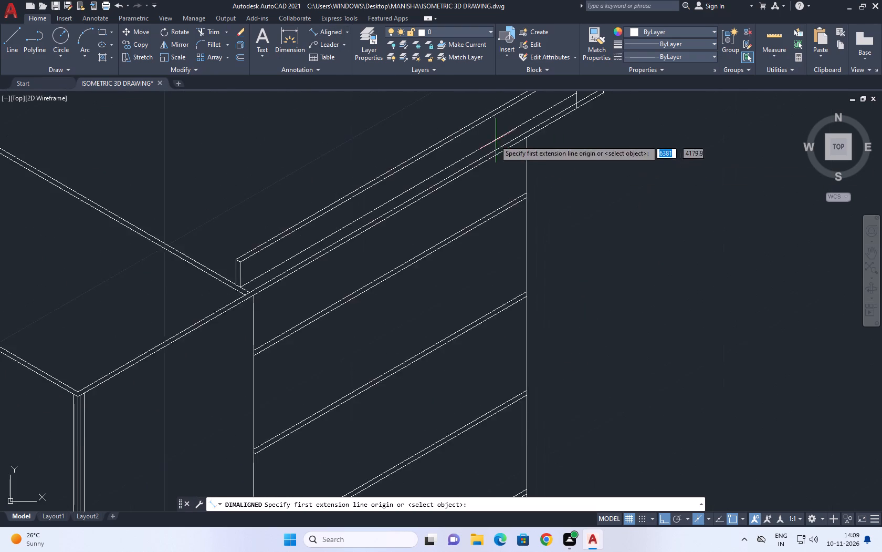
scroll(495, 140, up, 2)
click(564, 129)
click(563, 271)
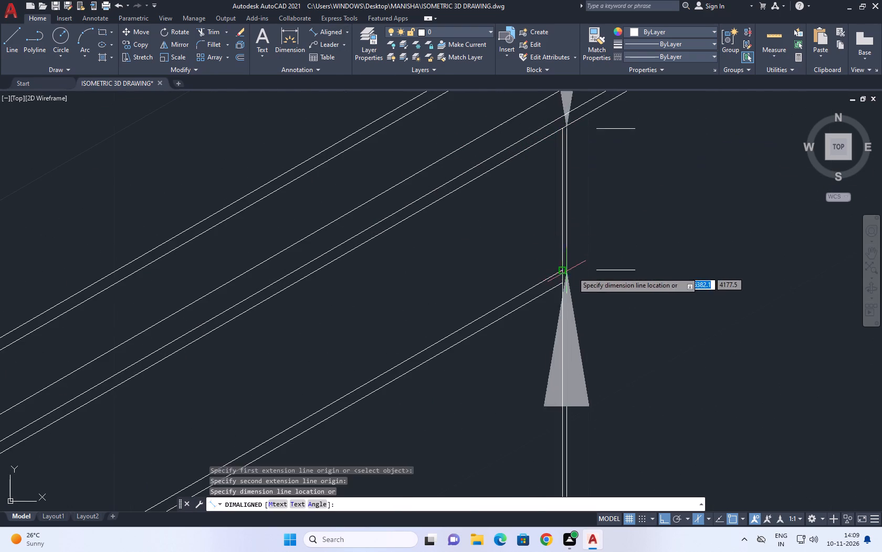
scroll(584, 262, down, 5)
right_click(605, 257)
click(649, 270)
Measure the distance from the top floor band down to the third band along the side wall's rear edge.
right_click(632, 244)
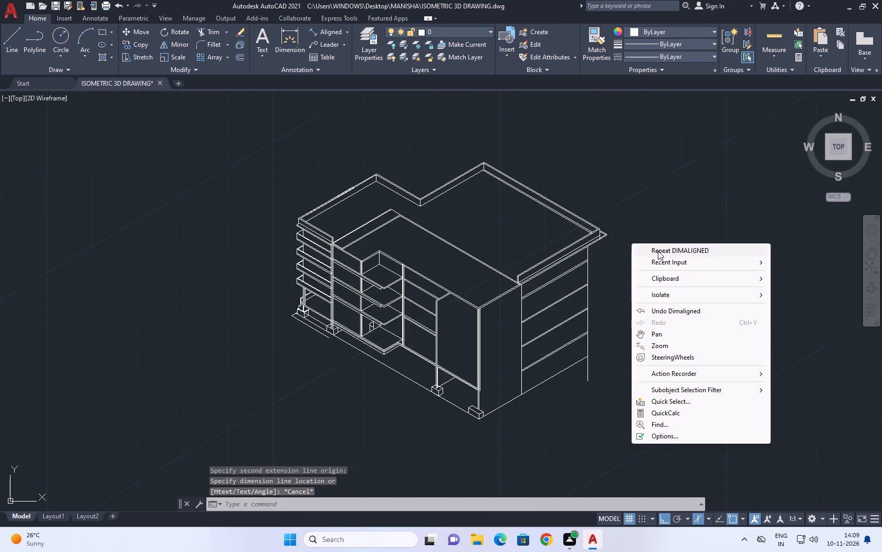
click(659, 250)
scroll(577, 264, up, 5)
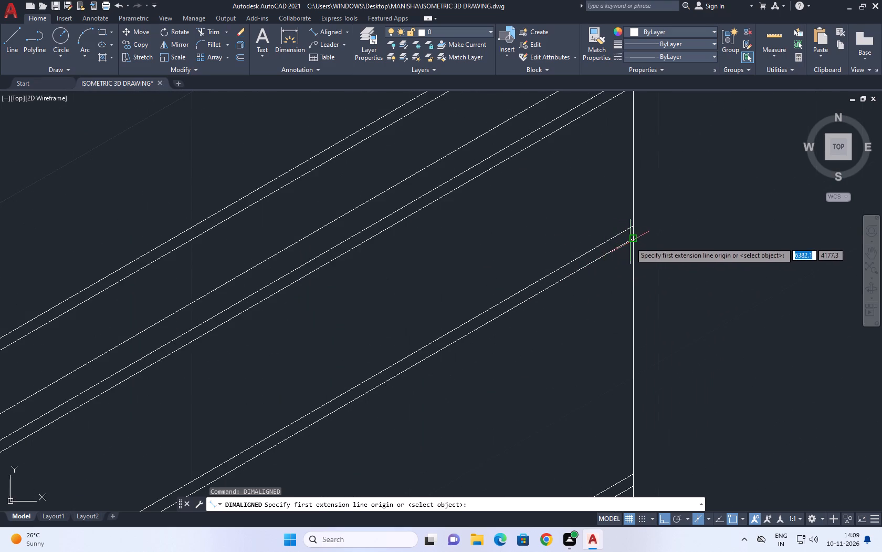
click(632, 240)
scroll(625, 248, down, 4)
scroll(624, 328, up, 2)
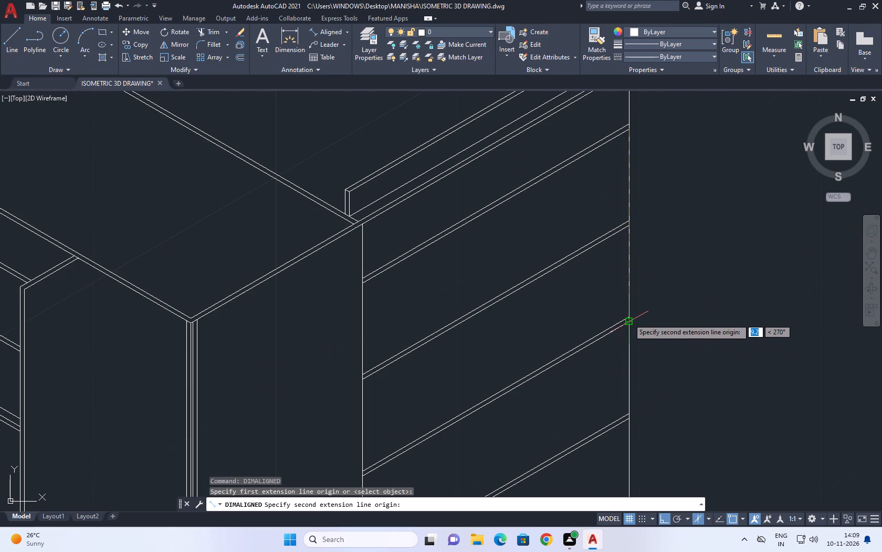
click(628, 317)
scroll(648, 303, down, 3)
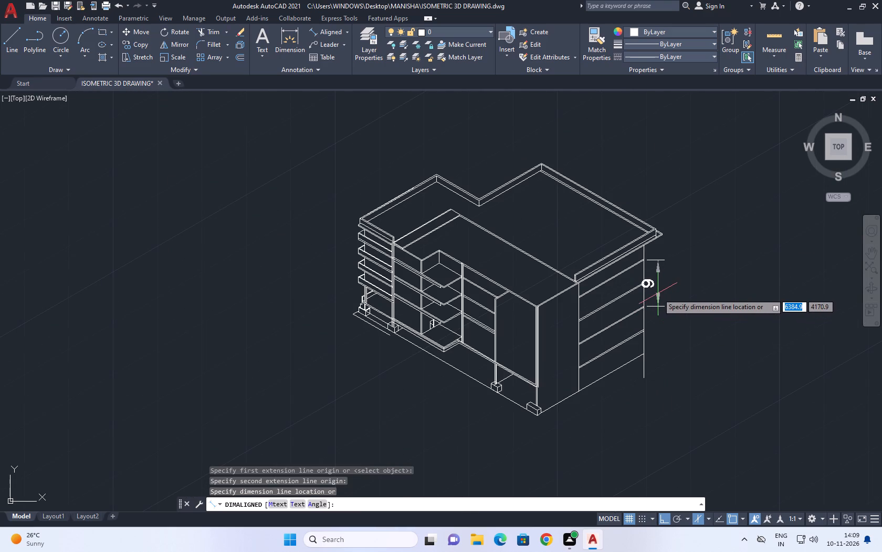
key(space)
Measure the spacing between the side wall's top and second floor bands along the rear vertical edge.
scroll(633, 269, up, 3)
key(space)
click(667, 232)
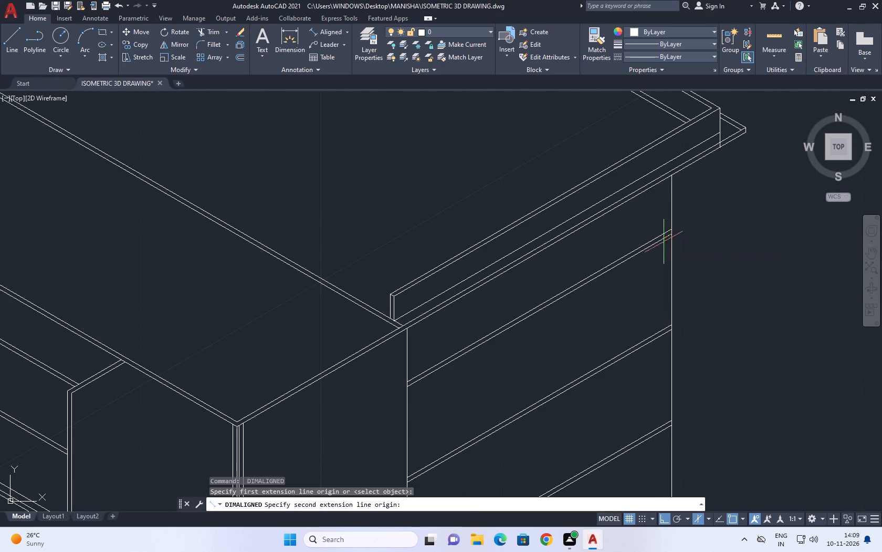
scroll(650, 322, up, 1)
click(683, 328)
scroll(691, 319, down, 4)
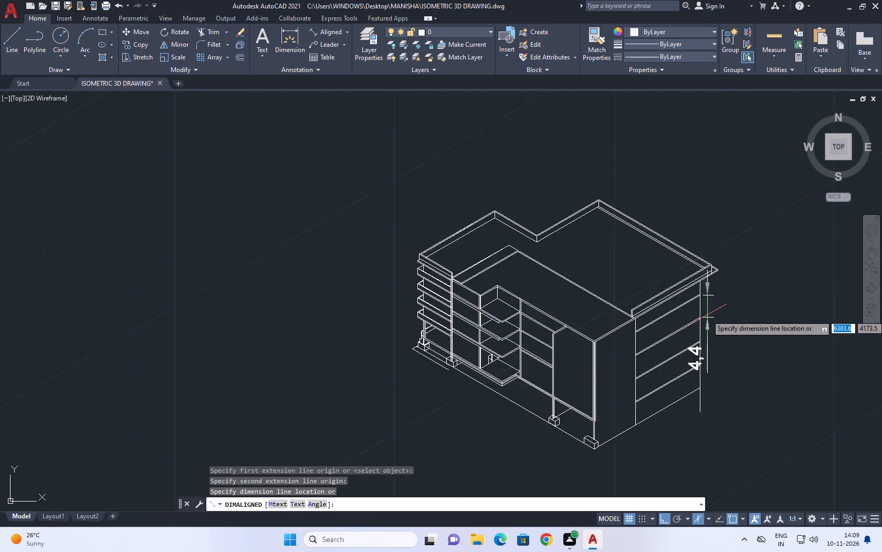
scroll(707, 316, up, 3)
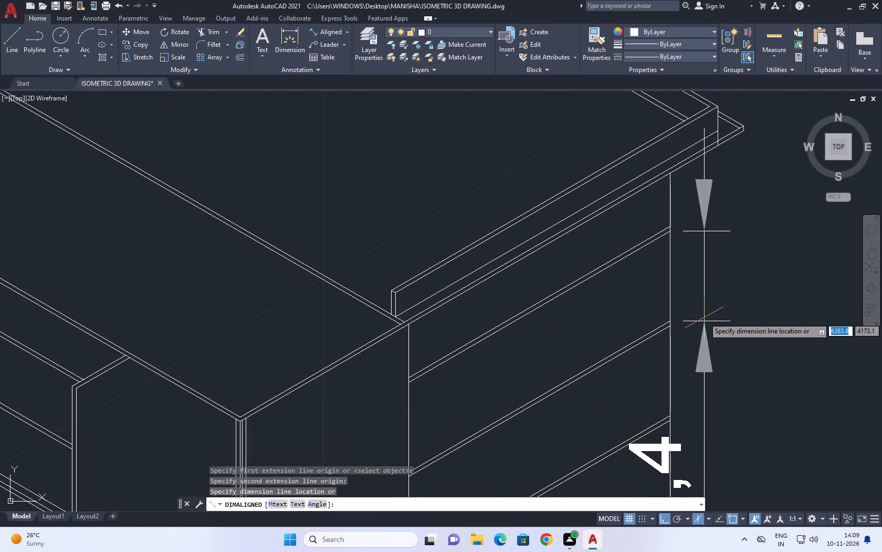
key(space)
Measure again from the roof's lower edge to the upper line of the side wall's top floor band.
key(space)
scroll(673, 181, up, 2)
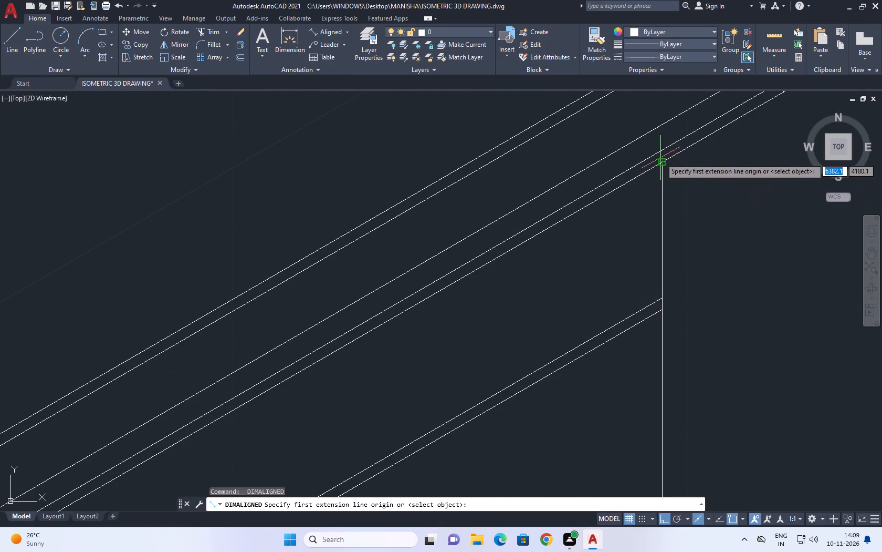
click(661, 166)
click(661, 300)
scroll(666, 291, down, 3)
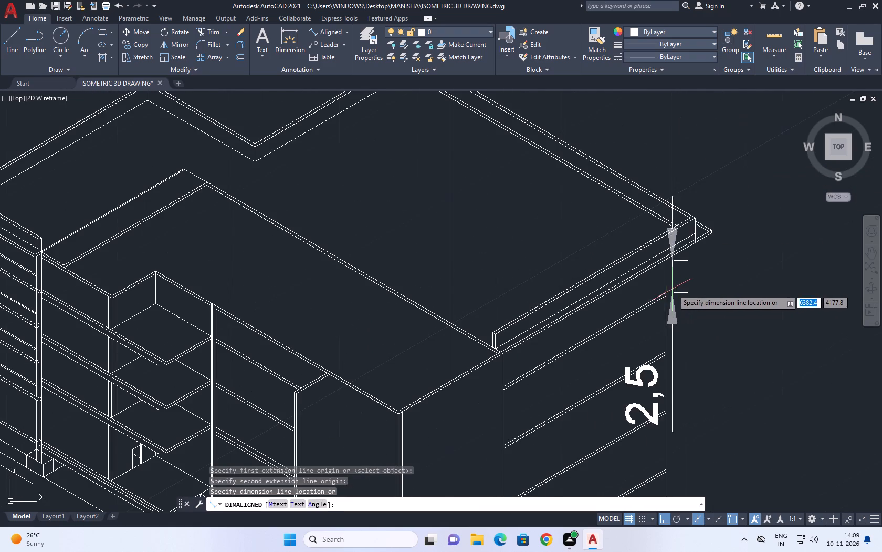
key(space)
Measure the clear gap between the top floor band's lower line and the second band's upper line at the rear edge.
key(space)
scroll(669, 296, up, 2)
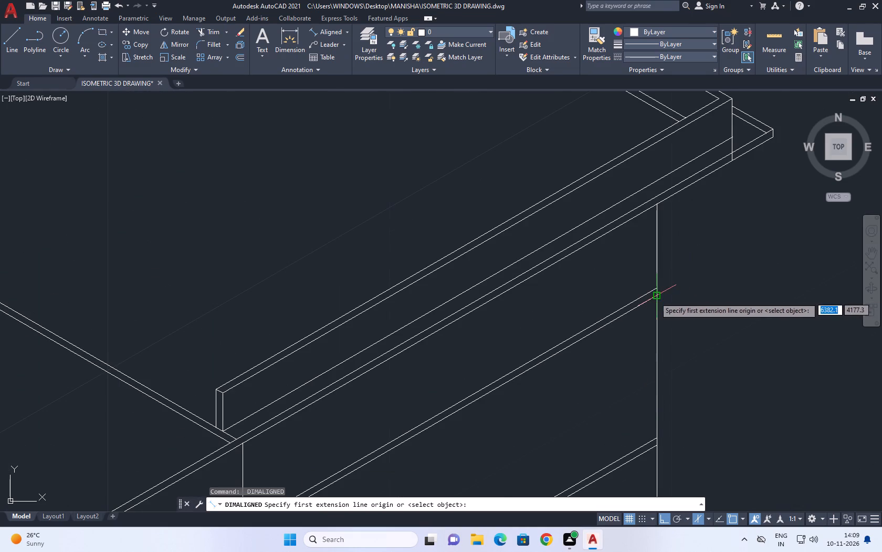
click(655, 298)
click(656, 441)
scroll(653, 373, down, 3)
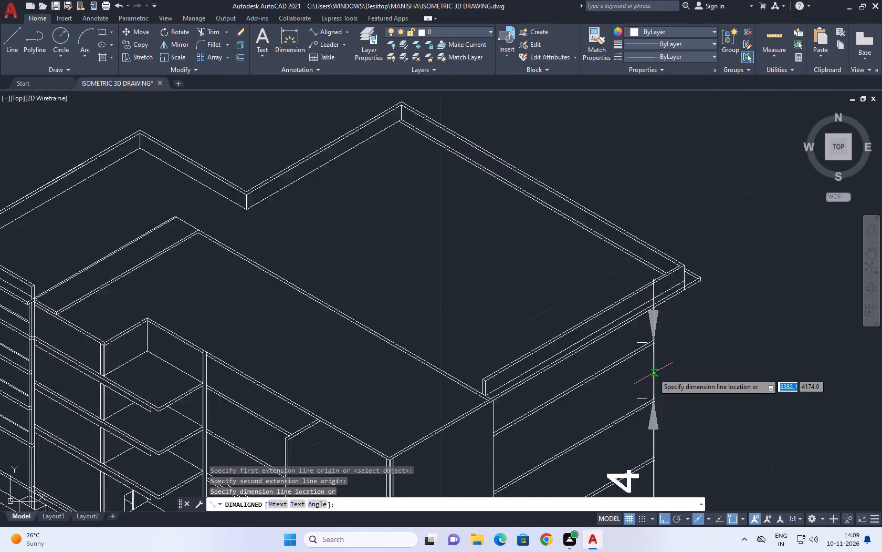
scroll(691, 362, down, 1)
key(space)
Move the eight lines of the side wall's four floor bands out to the empty area beyond its rear vertical edge.
middle_drag(673, 421, 606, 229)
scroll(602, 198, up, 2)
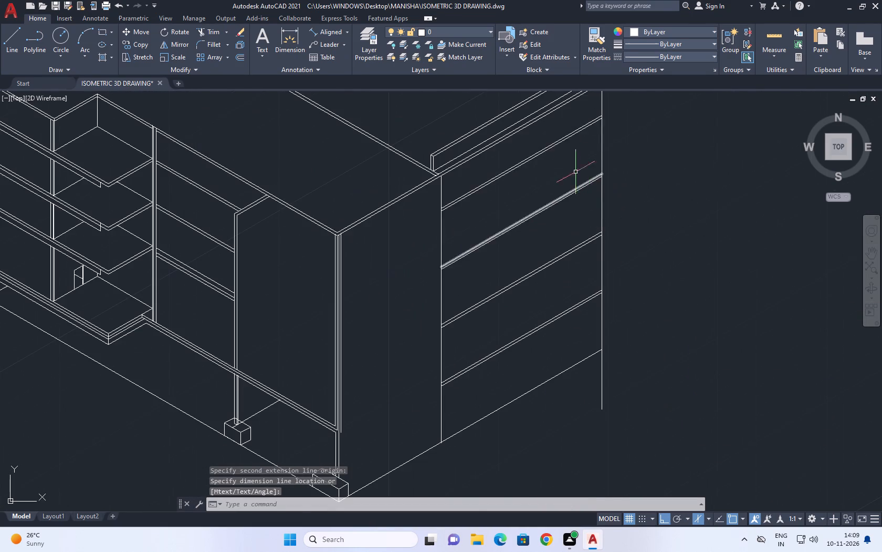
drag(551, 125, 551, 145)
click(507, 368)
middle_drag(551, 334, 558, 370)
key(Escape)
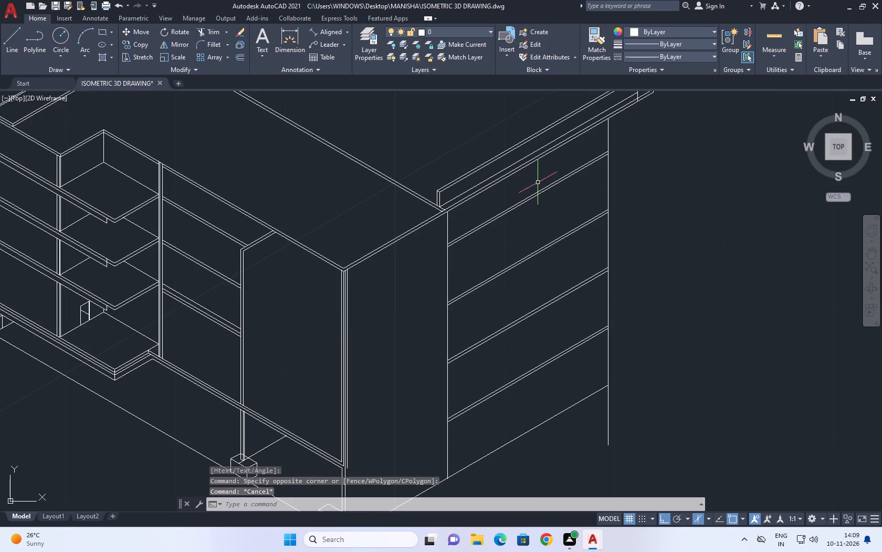
click(538, 181)
click(522, 406)
middle_drag(595, 362, 587, 374)
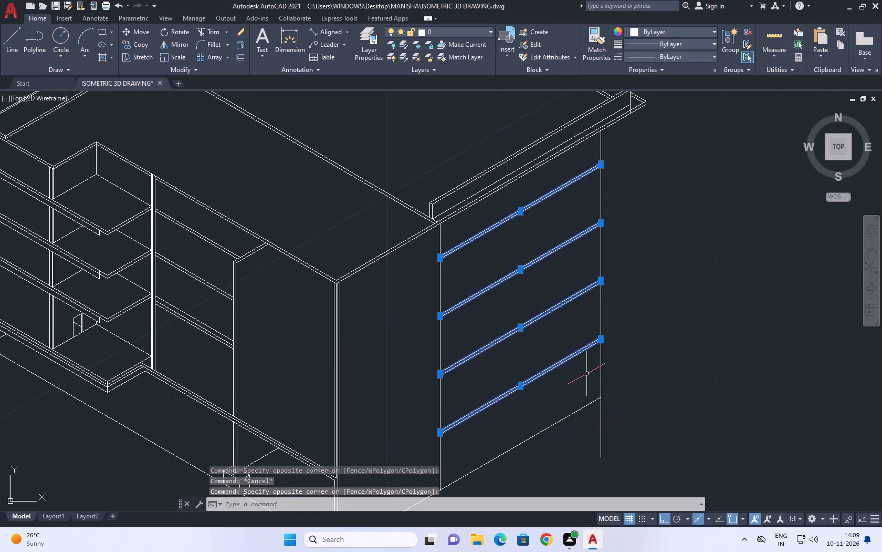
text(M)
key(space)
click(522, 414)
scroll(552, 411, down, 1)
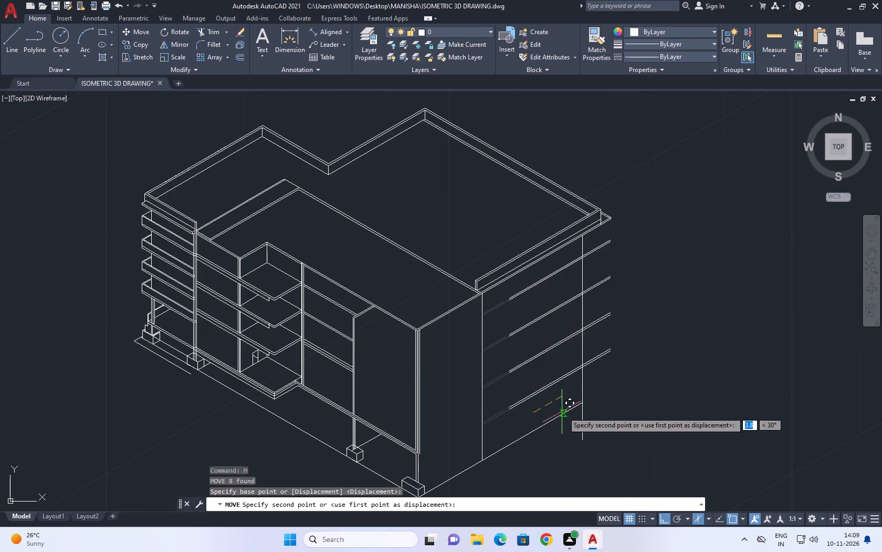
click(676, 379)
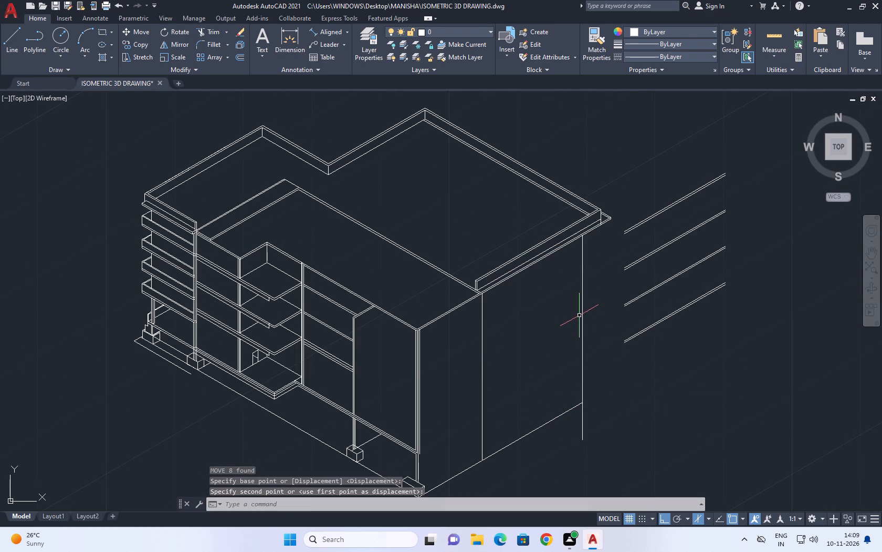
Shorten the side wall's rear vertical line so its lower end meets the end of the wall's base line.
scroll(560, 272, up, 1)
click(578, 215)
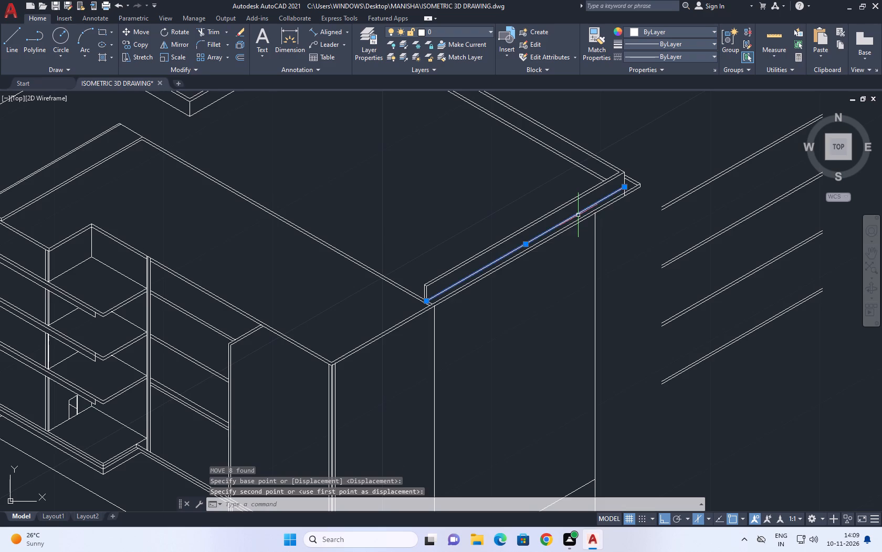
scroll(574, 219, up, 3)
key(Escape)
click(615, 189)
scroll(627, 208, down, 3)
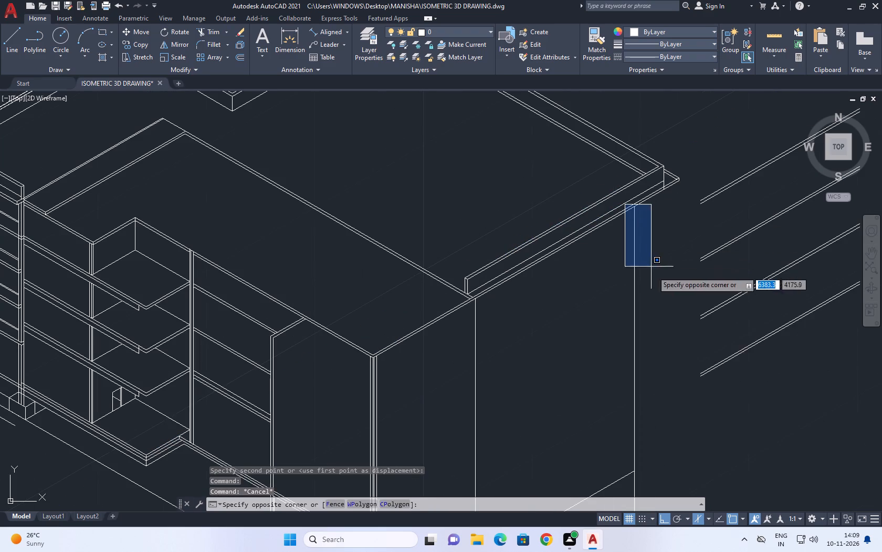
click(656, 463)
middle_drag(629, 400, 613, 333)
middle_drag(634, 429, 614, 326)
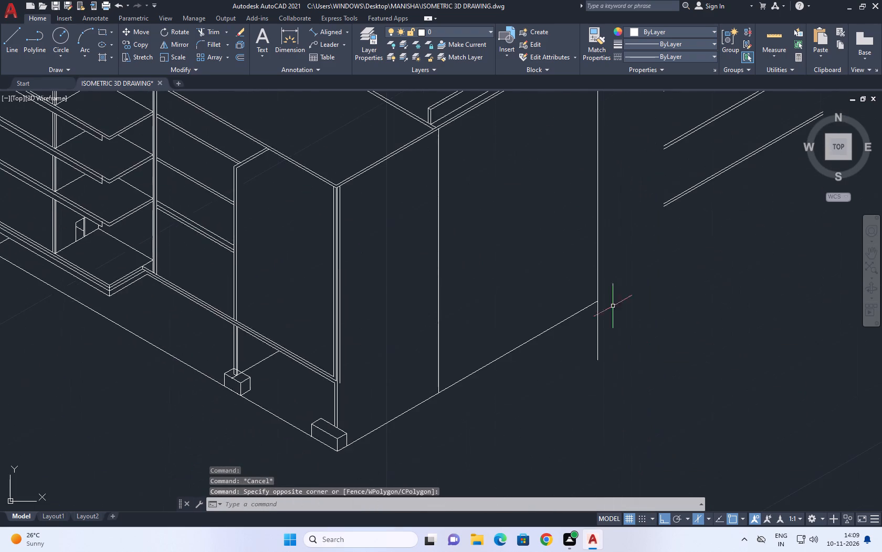
scroll(599, 356, up, 1)
click(606, 343)
drag(585, 355, 575, 353)
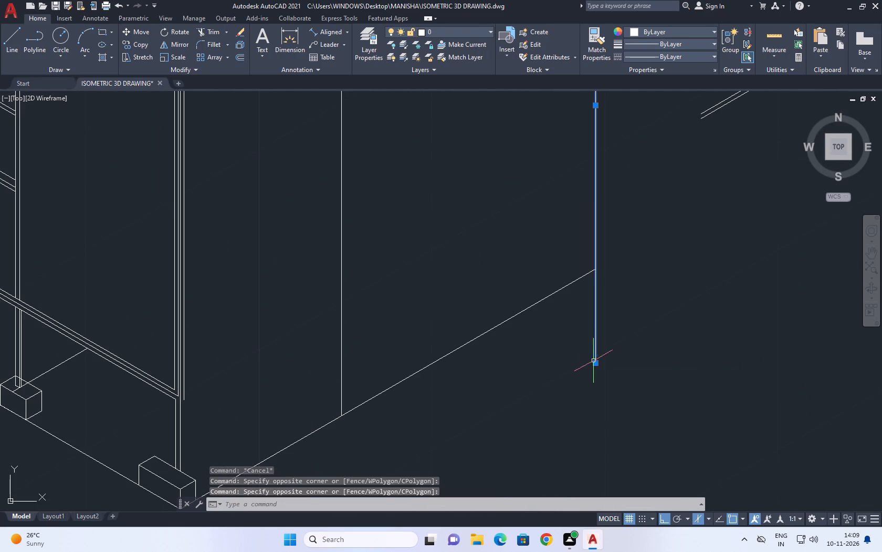
click(596, 363)
click(594, 269)
scroll(607, 290, down, 4)
key(Escape)
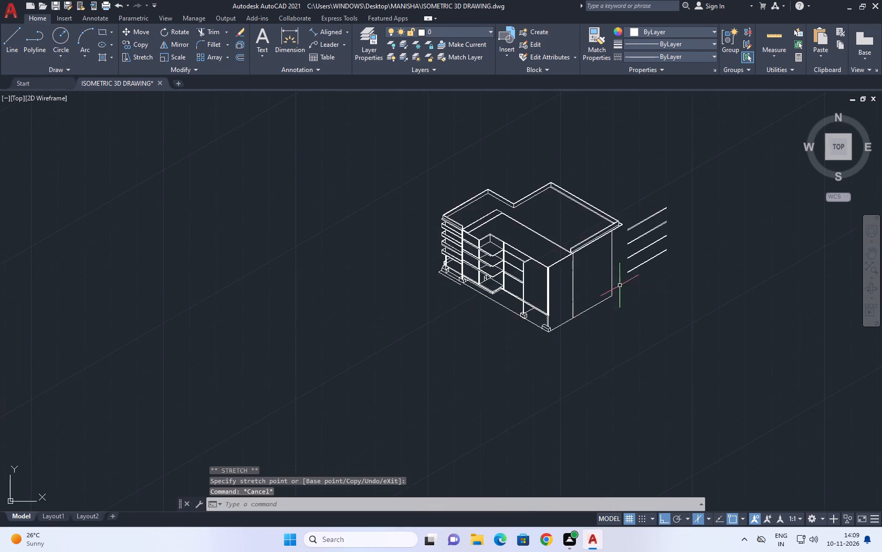
Divide the side wall's rear vertical line into 5 equal segments.
middle_drag(619, 280, 614, 316)
middle_drag(612, 307, 596, 298)
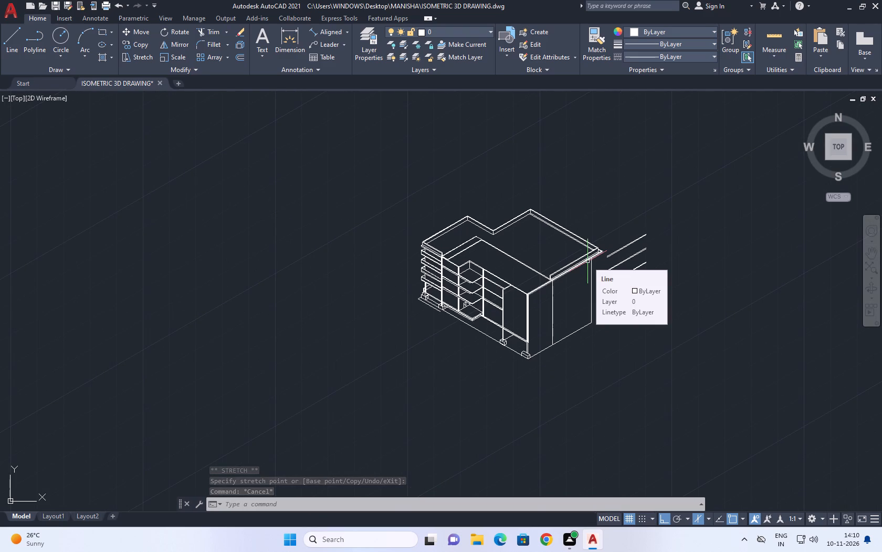
scroll(603, 302, up, 2)
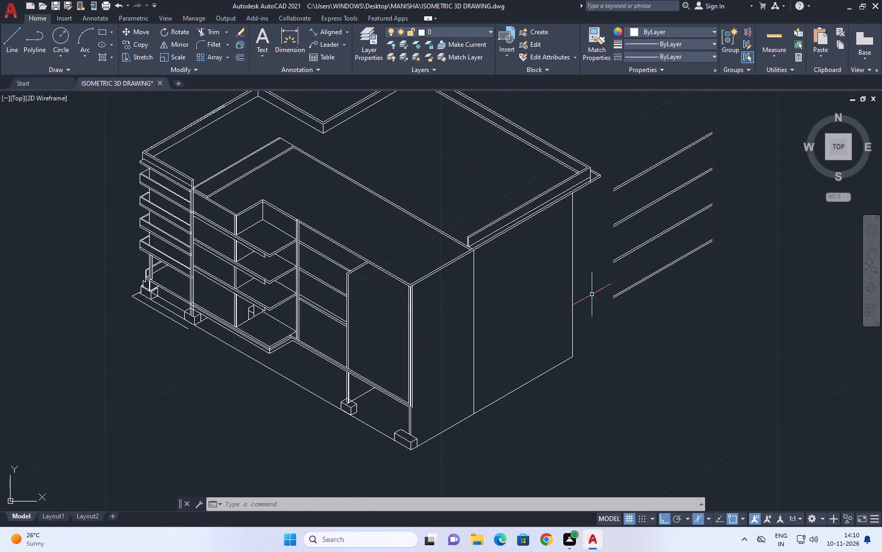
scroll(586, 295, up, 1)
click(591, 273)
click(545, 271)
middle_drag(589, 268, 586, 289)
key(d)
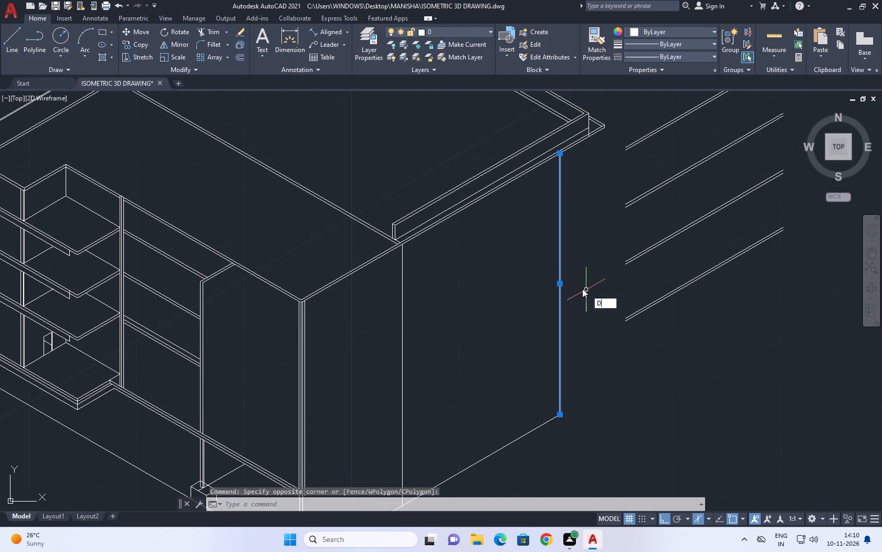
key(i)
key(v)
key(space)
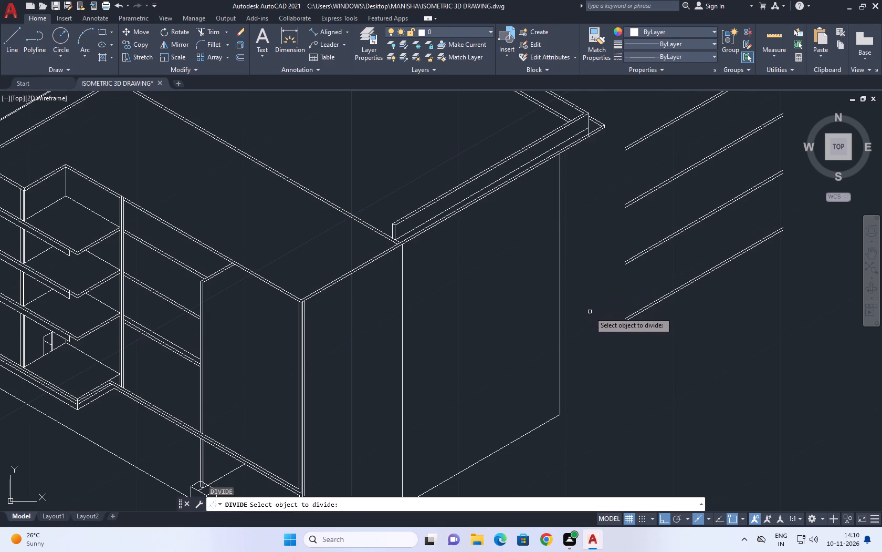
click(559, 273)
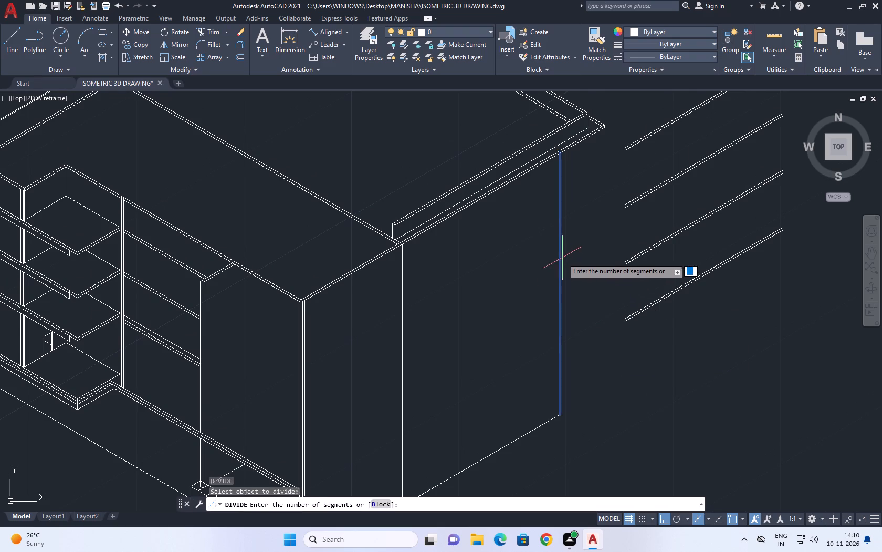
key(5)
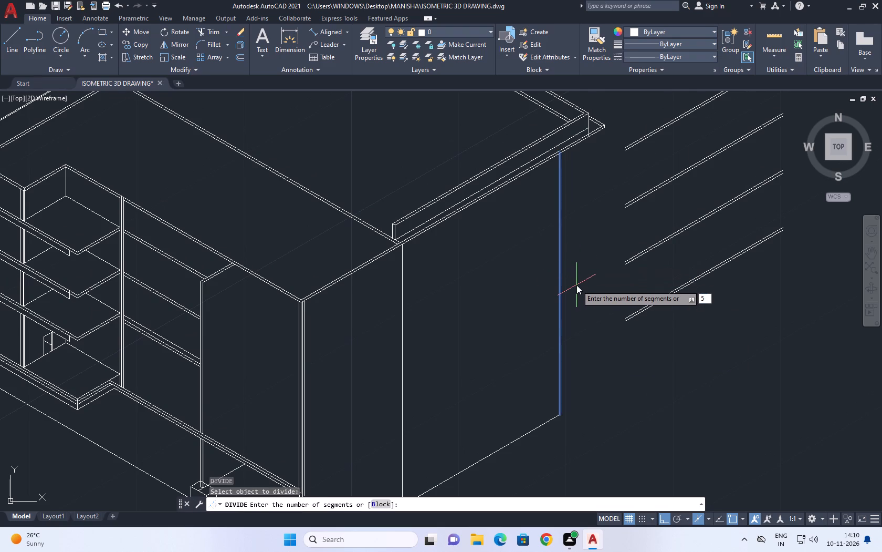
key(Return)
Draw three 30° isometric guide lines across the side wall from the upper three division points on its rear vertical edge.
text(L)
key(space)
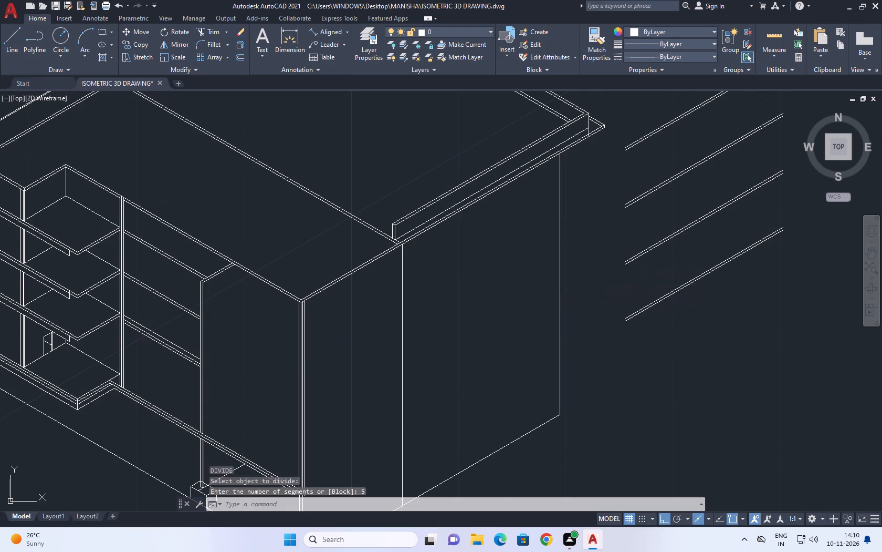
click(560, 205)
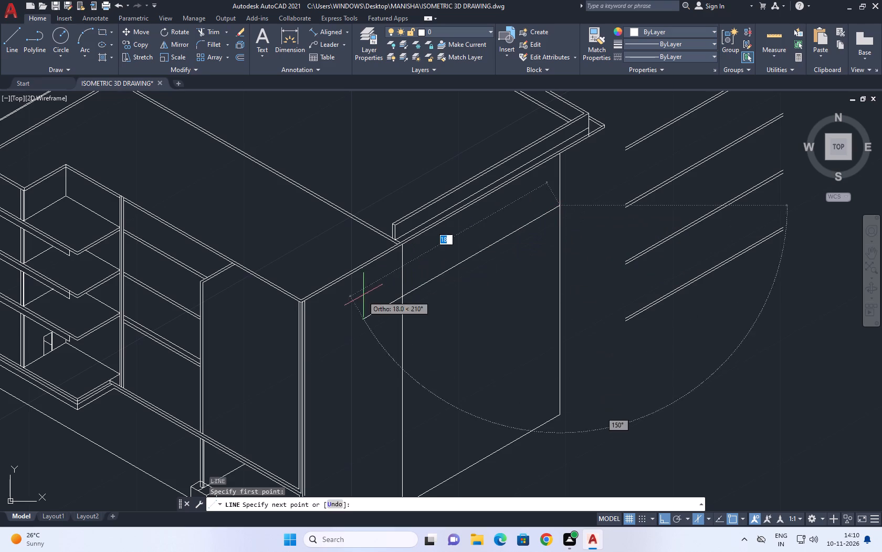
click(349, 308)
key(space)
key(space)
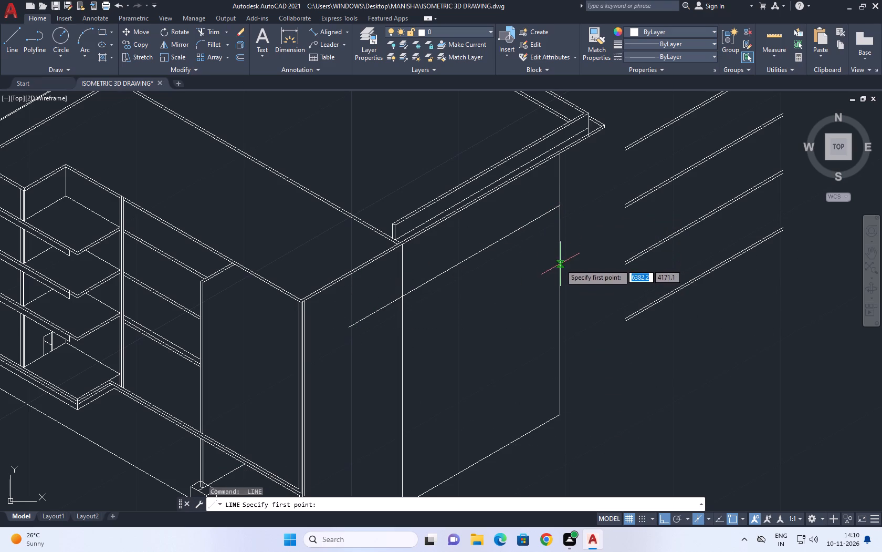
click(560, 261)
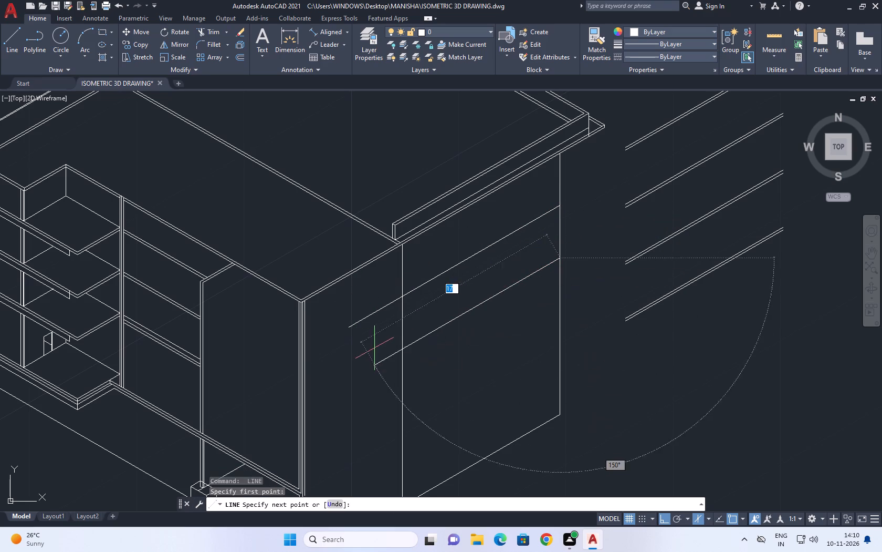
click(374, 350)
key(space)
key(space)
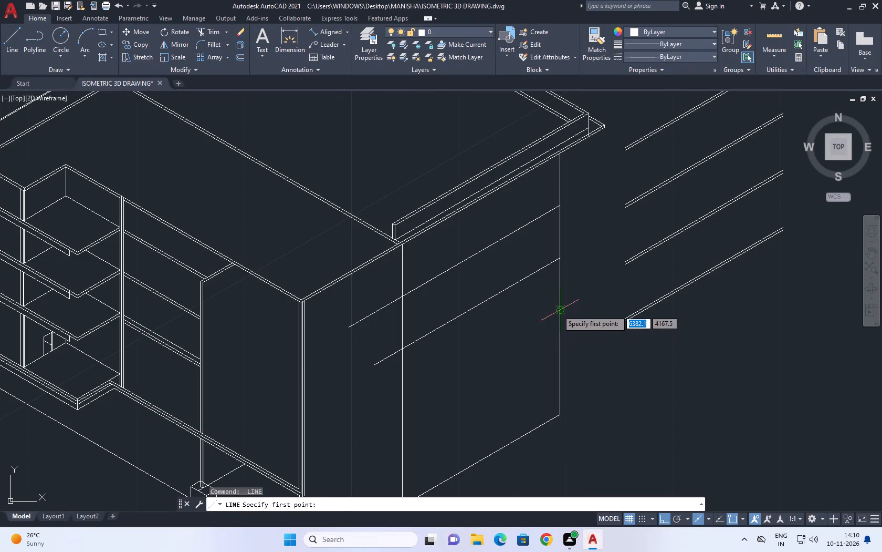
click(558, 310)
click(378, 398)
key(space)
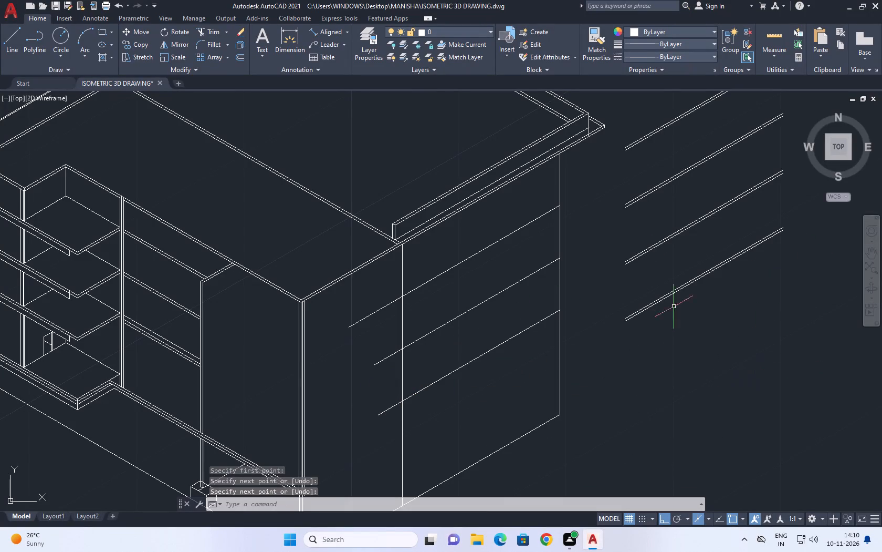
Draw a fourth parallel guide line across the side wall from the lowest division point on its rear vertical edge.
right_click(583, 224)
click(643, 228)
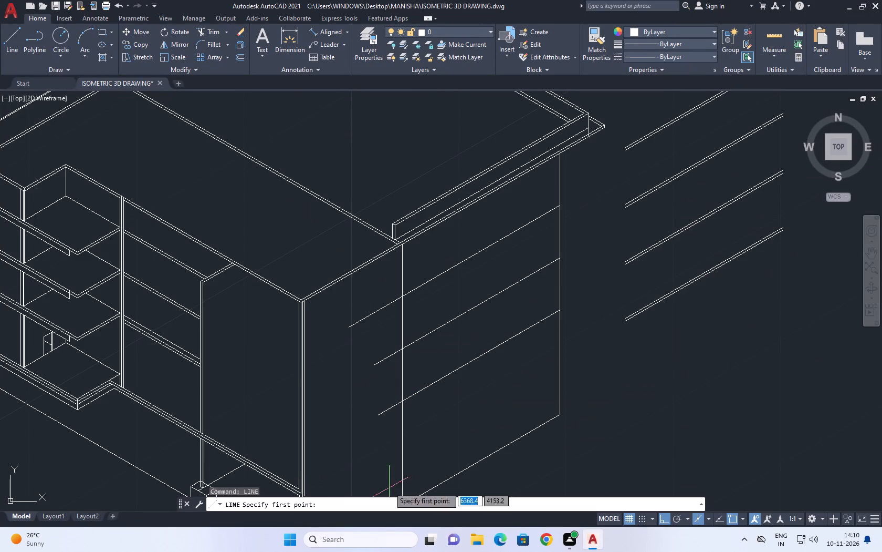
click(559, 361)
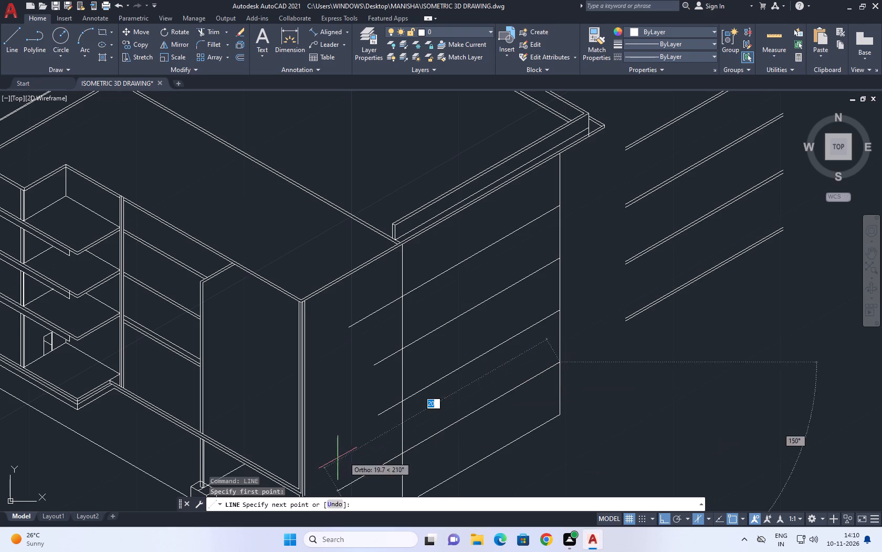
drag(334, 458, 339, 458)
right_drag(415, 395, 415, 389)
click(442, 407)
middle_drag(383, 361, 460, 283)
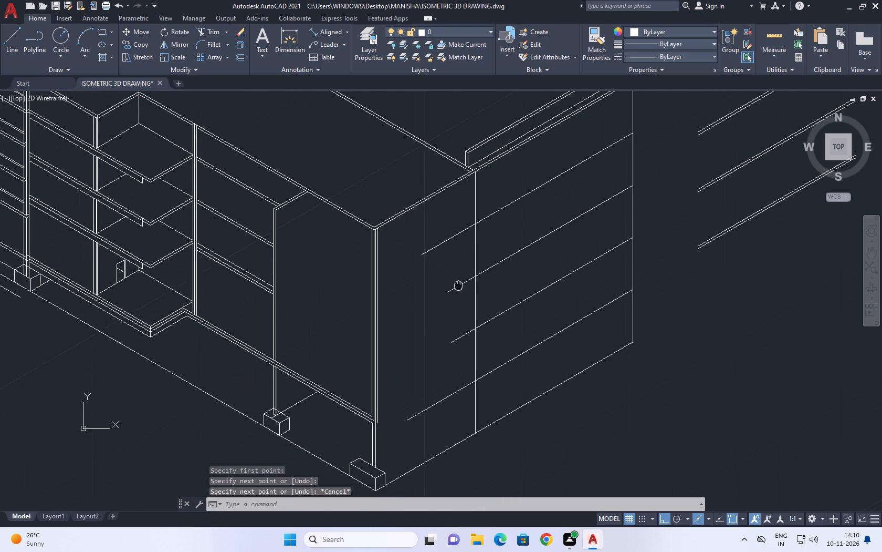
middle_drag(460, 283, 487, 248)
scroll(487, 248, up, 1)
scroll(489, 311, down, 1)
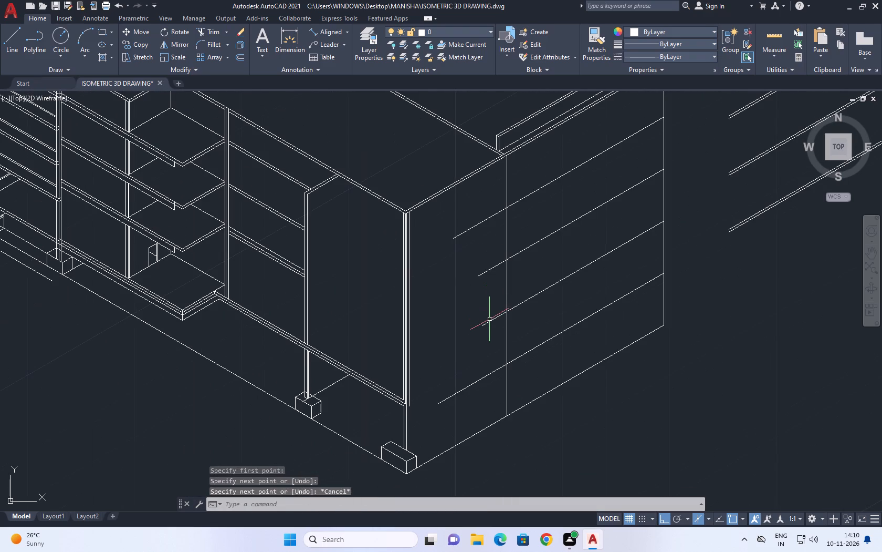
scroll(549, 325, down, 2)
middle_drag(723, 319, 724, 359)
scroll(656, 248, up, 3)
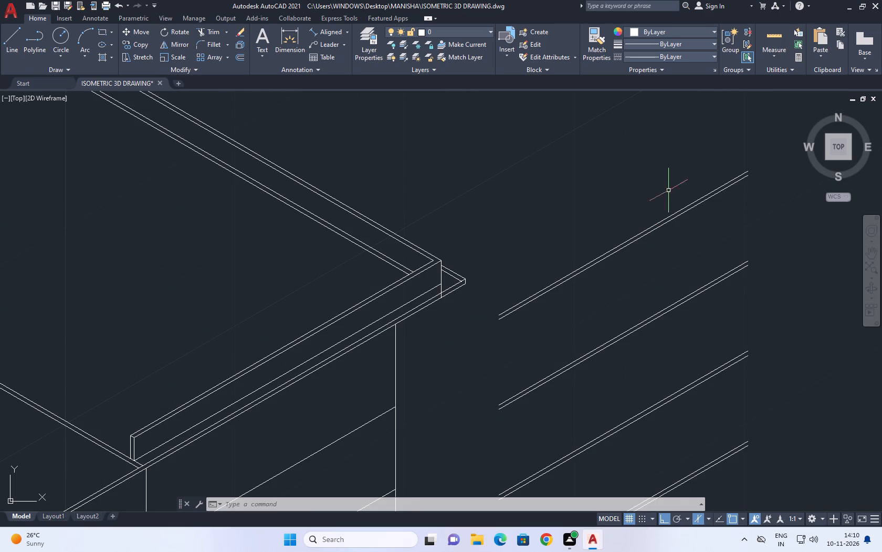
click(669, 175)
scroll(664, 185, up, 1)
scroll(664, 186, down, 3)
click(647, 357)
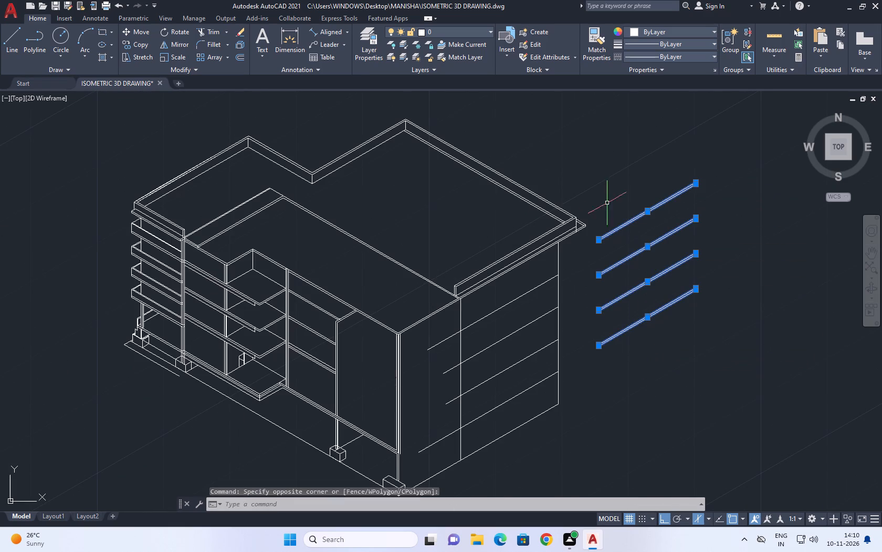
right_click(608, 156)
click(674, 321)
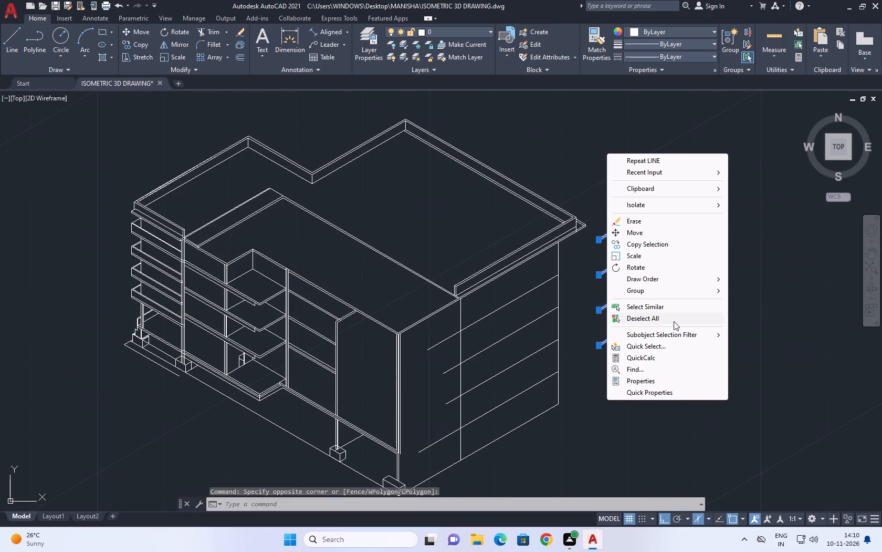
Close the rear end of the topmost detached floor band with a short vertical line between its two lines.
click(14, 45)
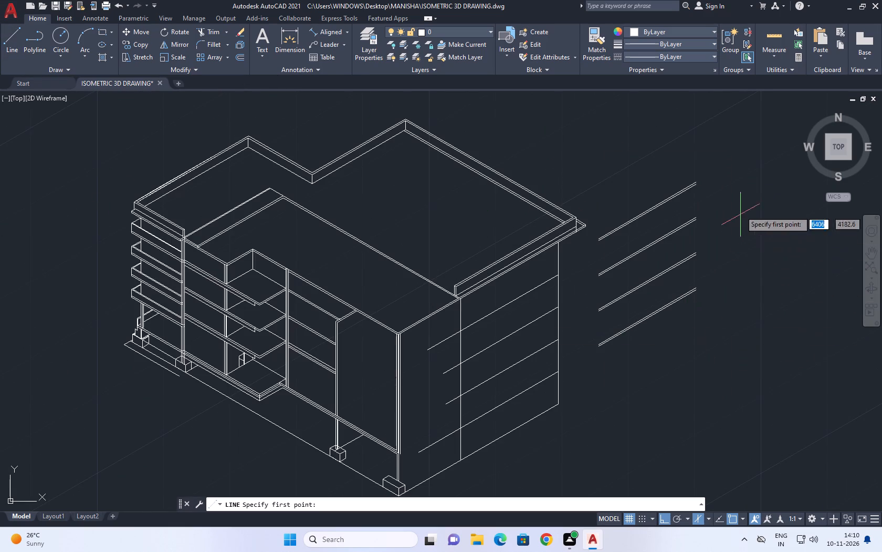
scroll(748, 192, up, 2)
scroll(590, 174, up, 4)
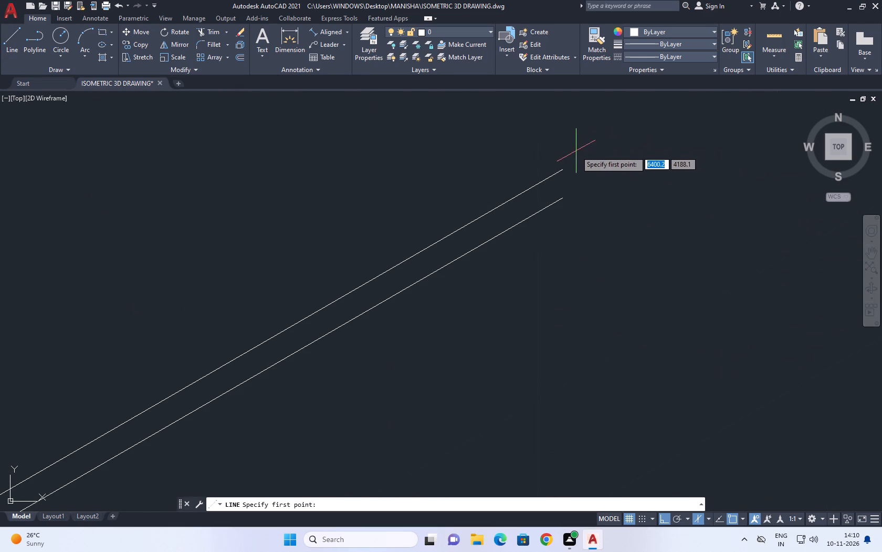
click(562, 170)
click(565, 202)
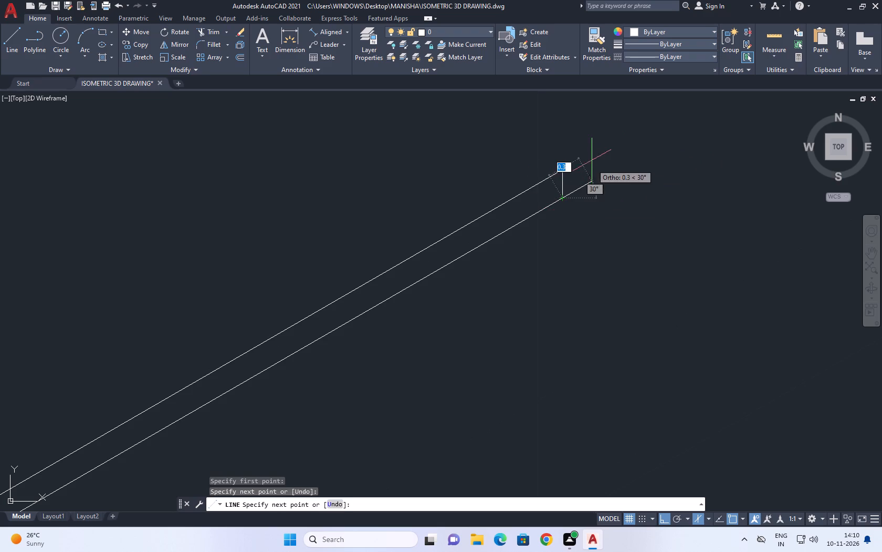
right_click(592, 152)
click(635, 172)
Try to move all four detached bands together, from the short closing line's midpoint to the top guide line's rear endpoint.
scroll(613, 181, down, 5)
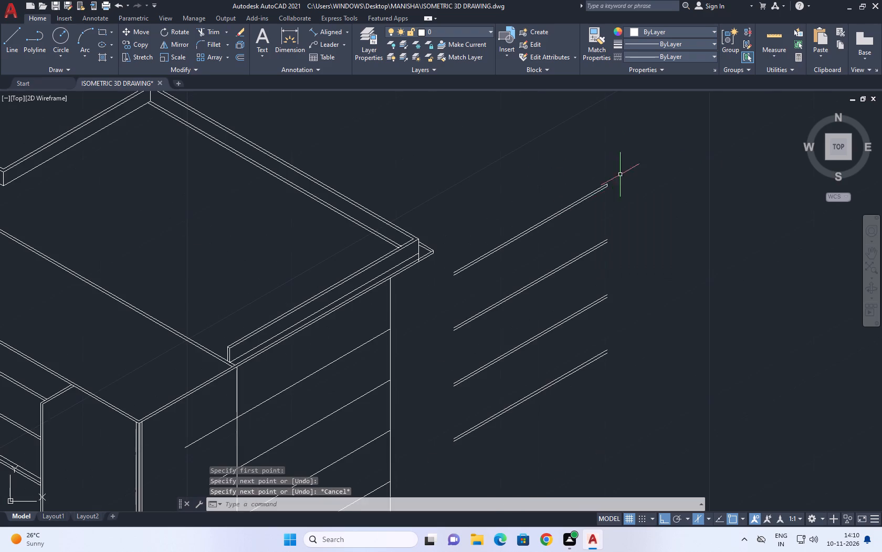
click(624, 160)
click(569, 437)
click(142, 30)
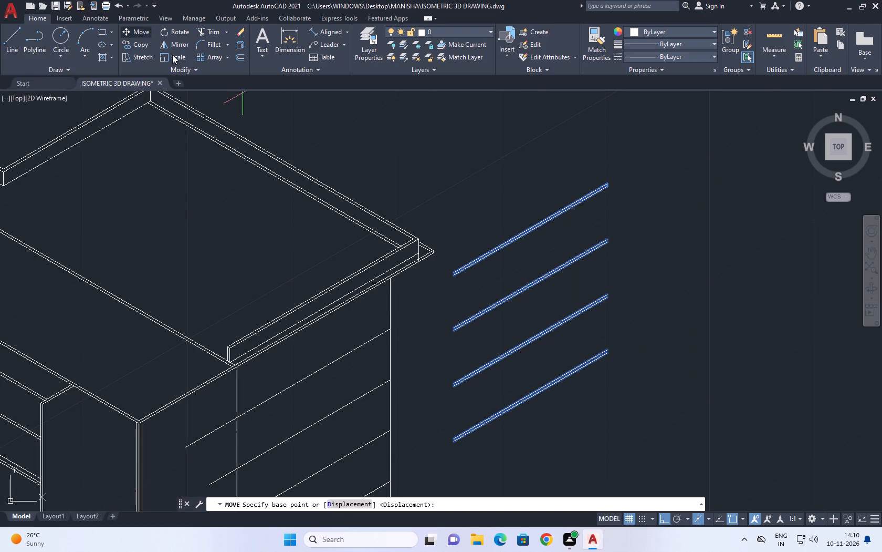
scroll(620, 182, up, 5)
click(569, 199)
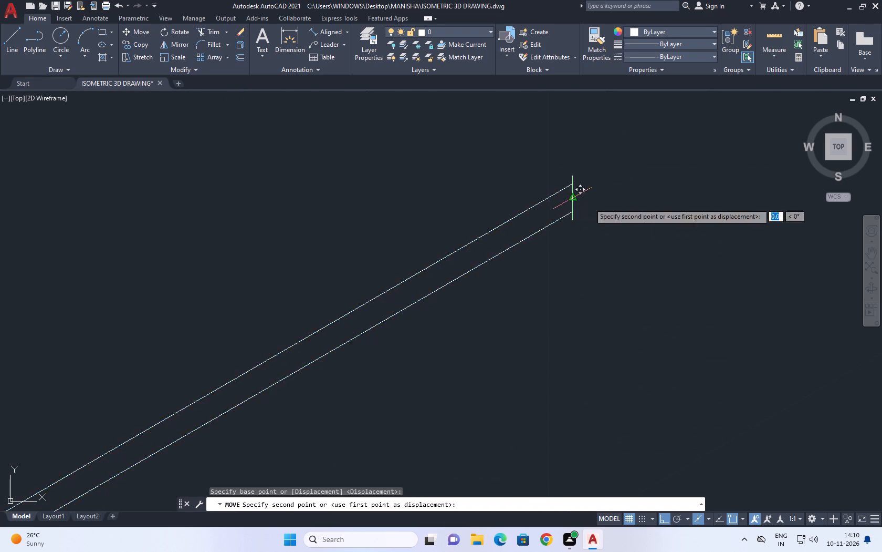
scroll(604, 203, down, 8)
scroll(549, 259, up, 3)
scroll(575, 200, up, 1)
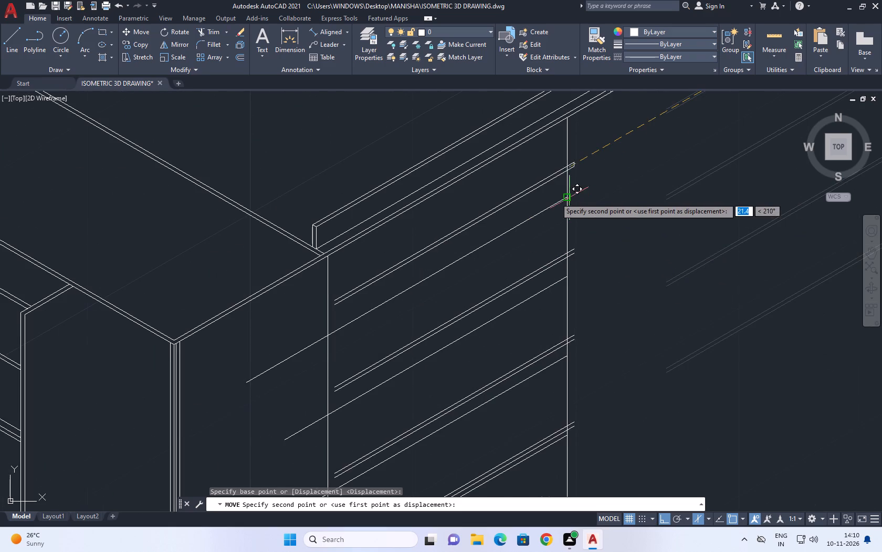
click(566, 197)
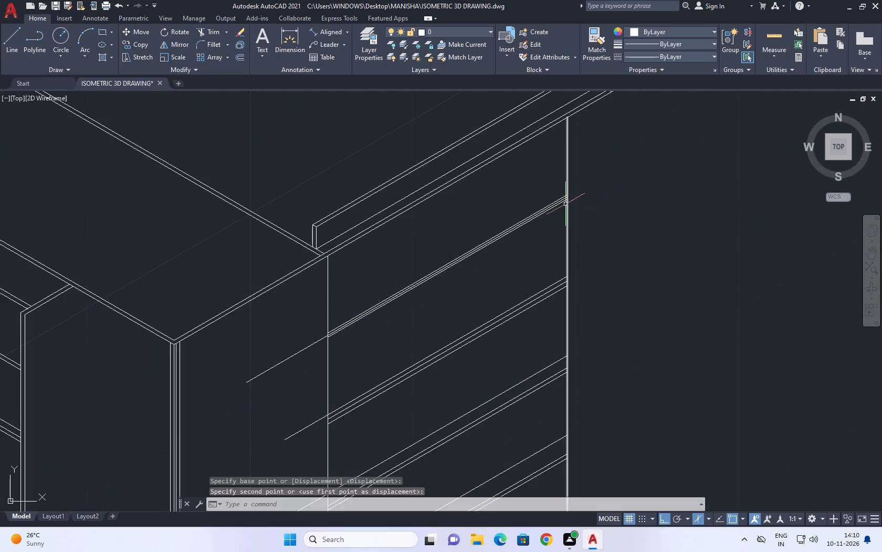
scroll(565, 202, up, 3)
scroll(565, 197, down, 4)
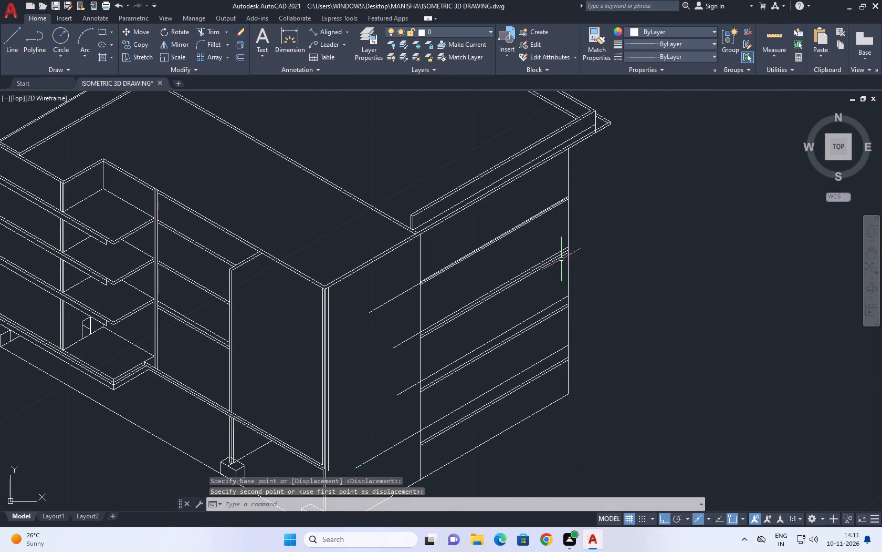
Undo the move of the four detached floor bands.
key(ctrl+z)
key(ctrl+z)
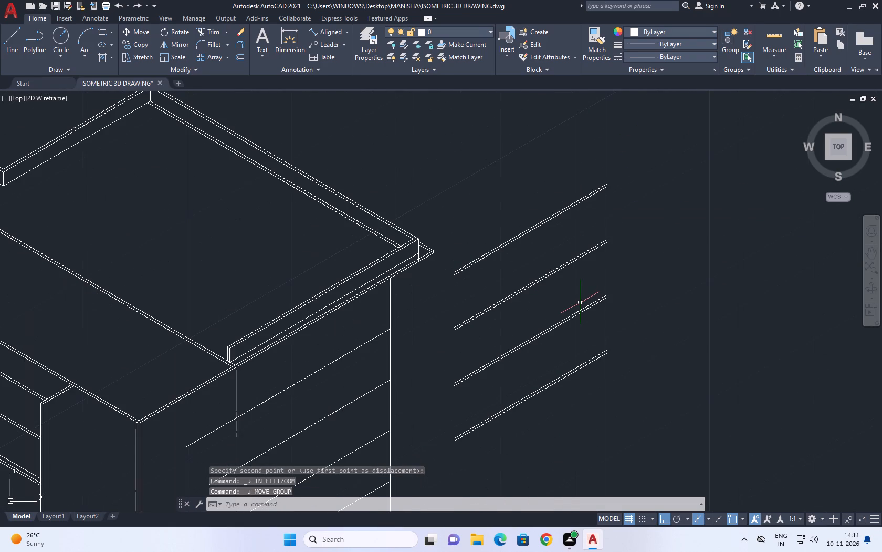
Move only the topmost detached band and its closing line, from the closing line's midpoint to the top guide line's rear endpoint.
click(610, 199)
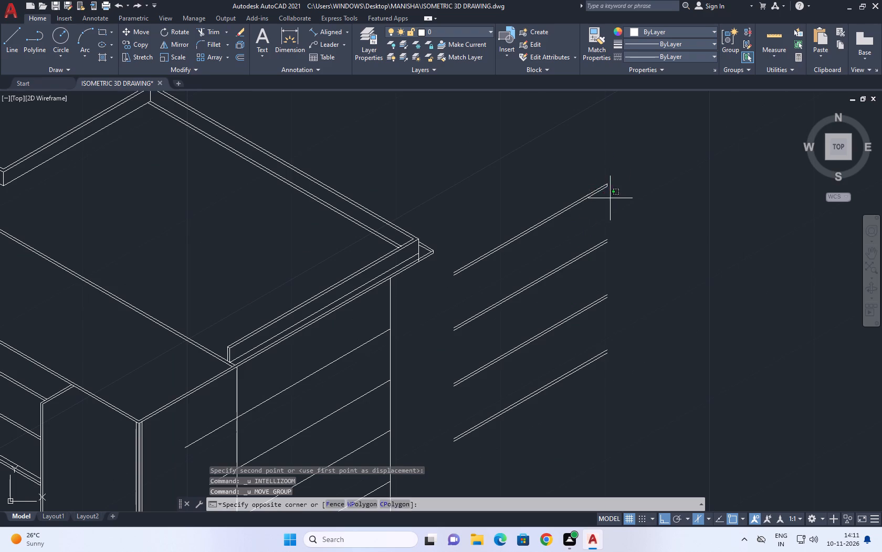
click(588, 143)
key(m)
key(space)
scroll(589, 169, up, 4)
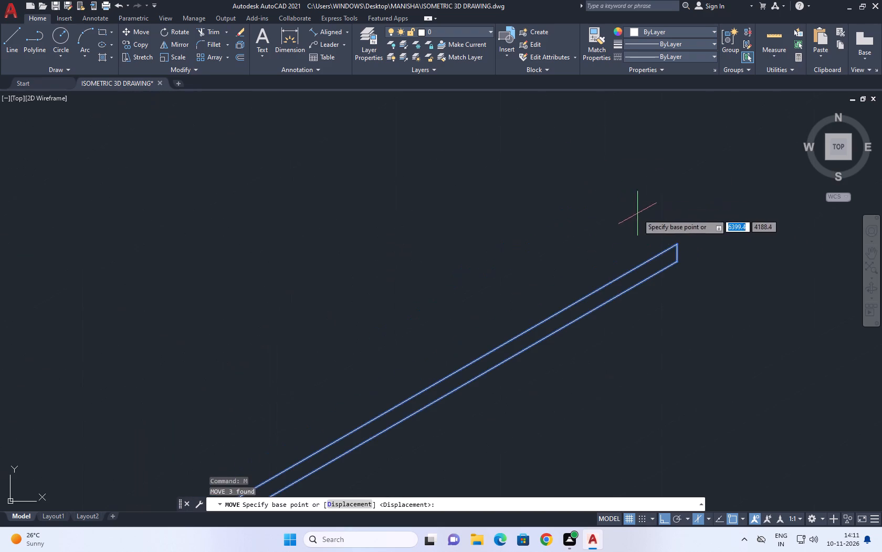
click(677, 255)
scroll(655, 220, down, 5)
scroll(523, 308, up, 1)
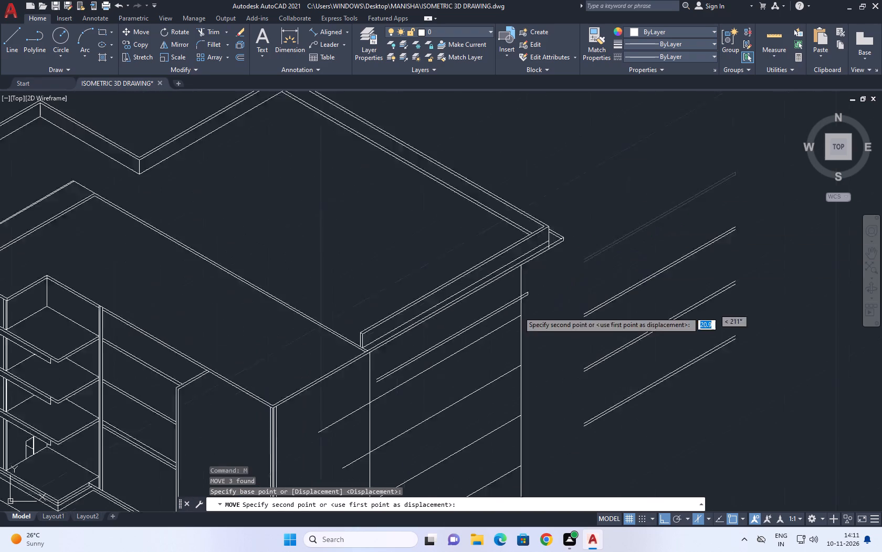
scroll(517, 312, up, 2)
click(529, 319)
Erase the top guide line running between the two lines of the relocated floor band.
scroll(512, 333, up, 2)
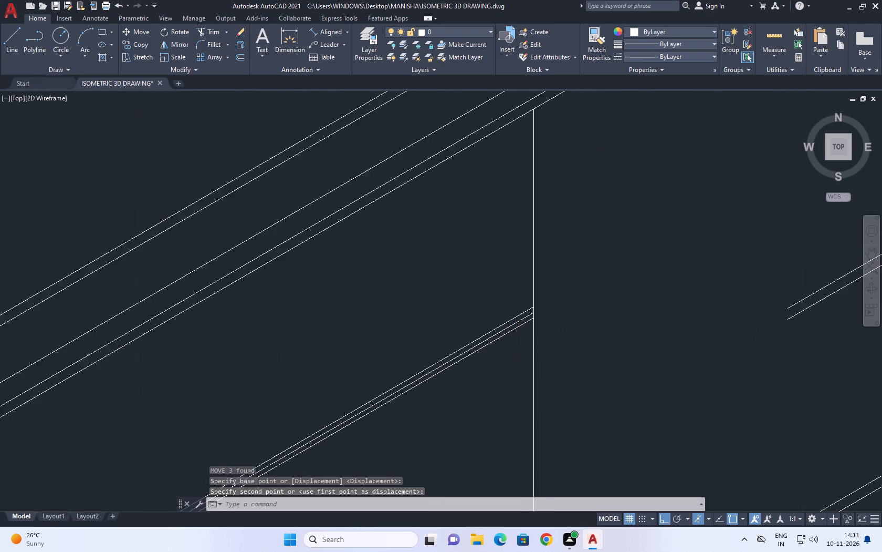
click(513, 319)
key(Delete)
scroll(551, 320, up, 1)
scroll(551, 319, down, 2)
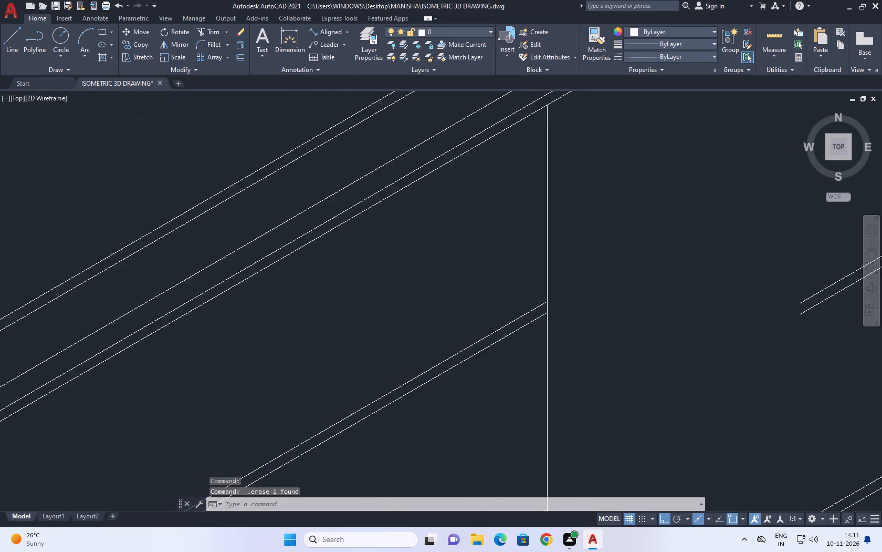
Copy the top floor band with its closing line from the closing line's midpoint to the second guide line's rear endpoint.
scroll(551, 319, down, 3)
scroll(516, 361, up, 3)
drag(511, 358, 490, 325)
drag(444, 266, 399, 260)
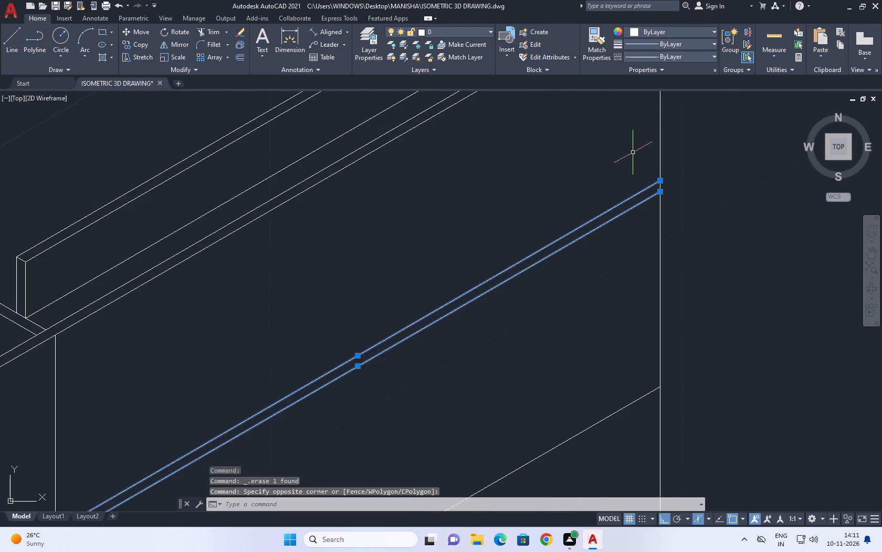
click(633, 151)
drag(681, 230, 686, 240)
middle_drag(586, 170, 582, 197)
key(c)
key(o)
key(space)
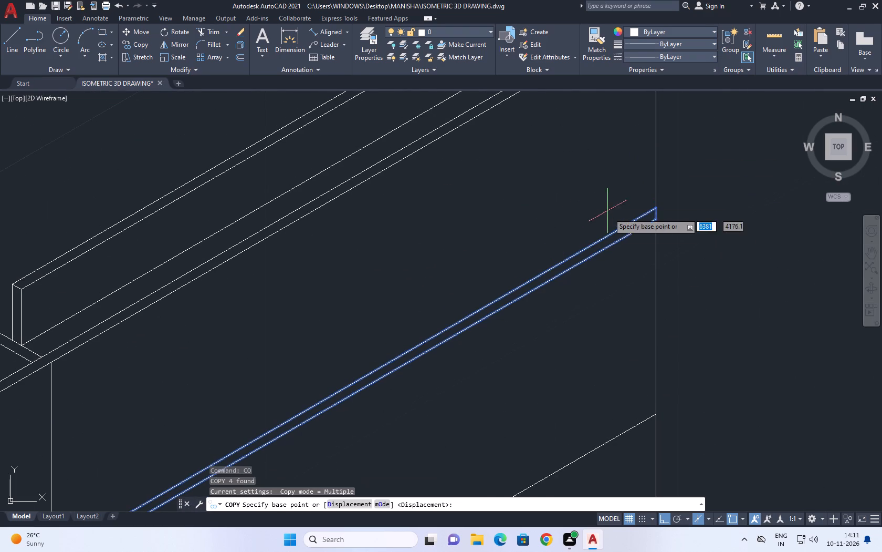
scroll(619, 231, up, 3)
click(762, 164)
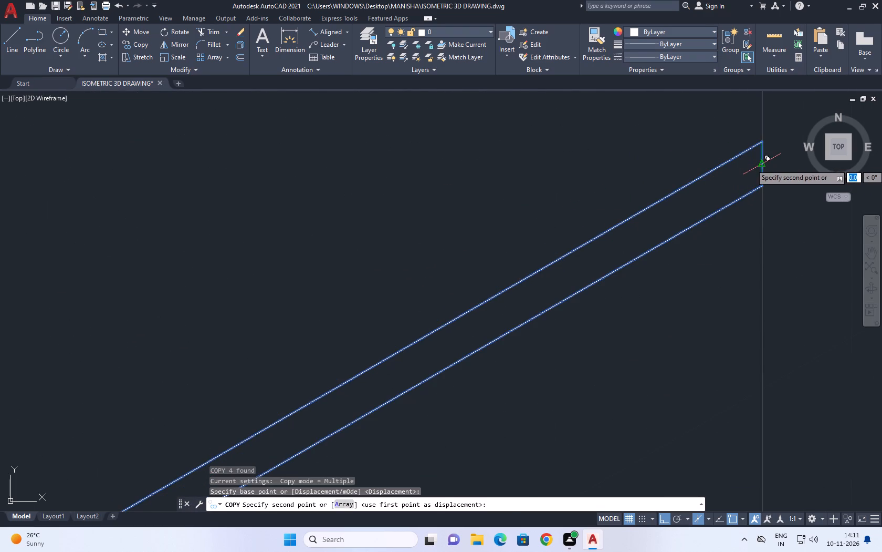
scroll(524, 200, down, 3)
scroll(598, 398, up, 1)
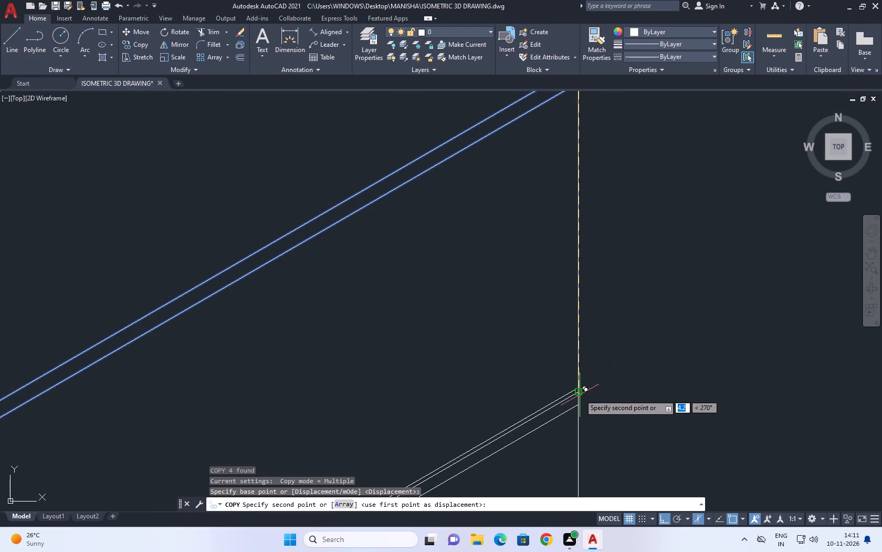
click(580, 393)
Place two more copies of the floor band at the rear endpoints of the third and fourth guide lines.
scroll(577, 297, down, 3)
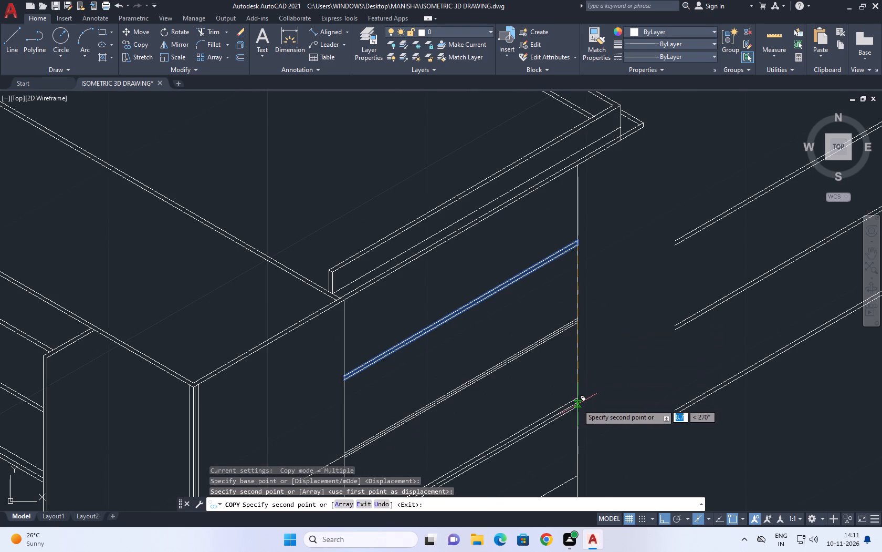
click(577, 402)
scroll(561, 281, down, 3)
scroll(562, 333, up, 3)
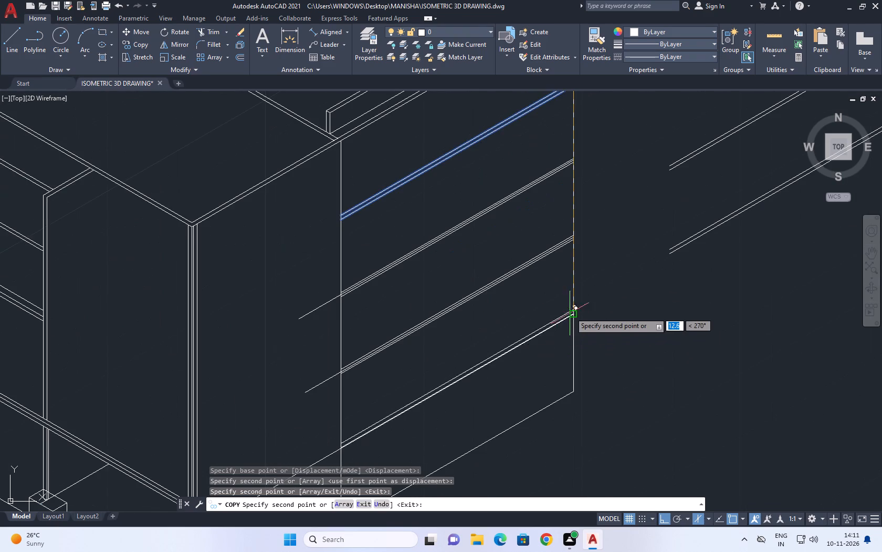
click(574, 315)
key(space)
scroll(568, 314, up, 3)
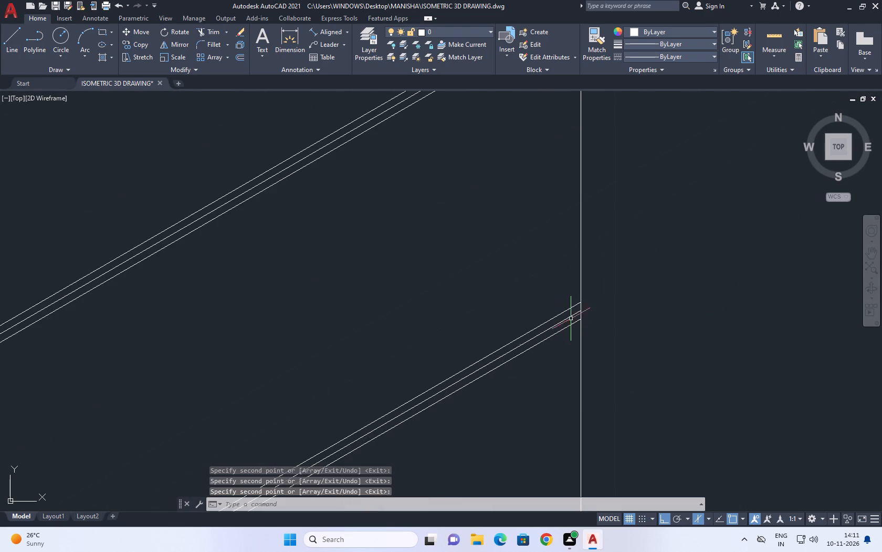
Erase the remaining guide lines running between the two lines of the copied floor bands on the side wall.
click(570, 317)
key(Delete)
scroll(561, 321, down, 2)
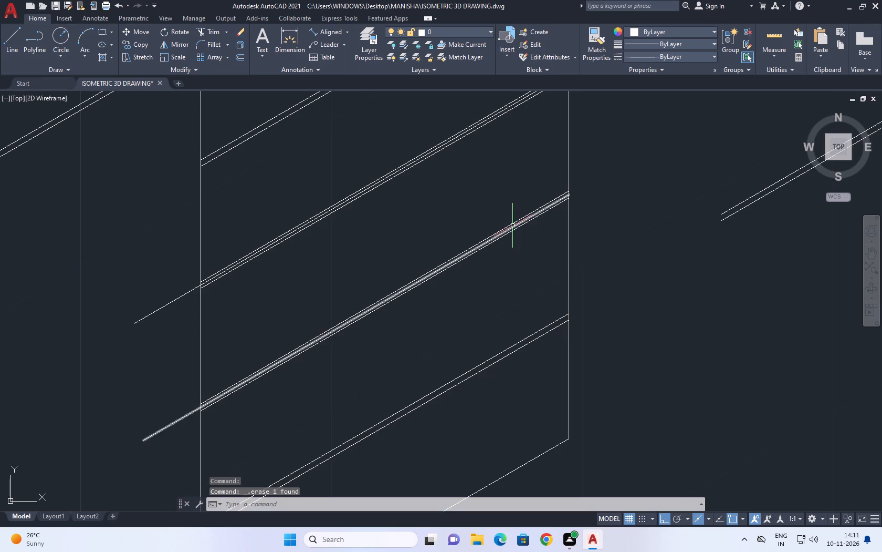
click(512, 225)
key(Delete)
key(ctrl+z)
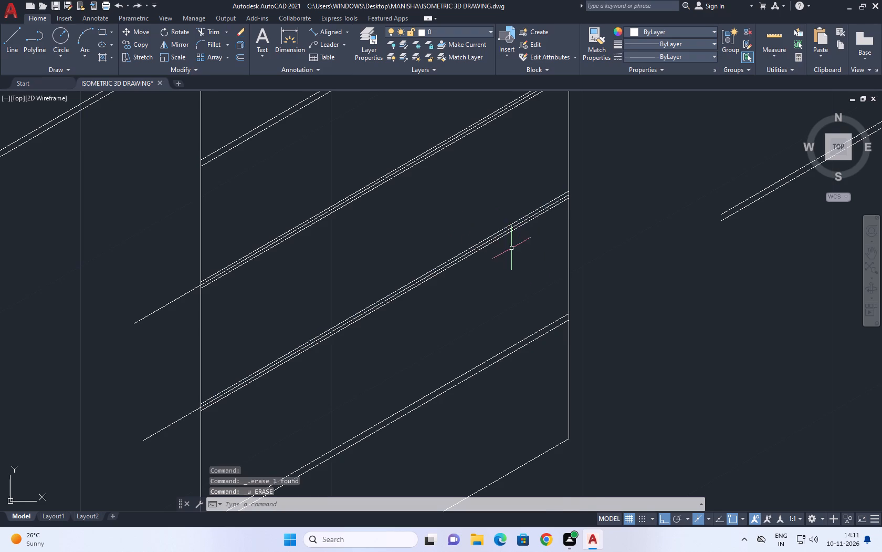
scroll(492, 238, up, 2)
click(492, 238)
scroll(510, 238, down, 3)
key(Delete)
middle_drag(520, 195, 524, 244)
scroll(495, 233, up, 3)
click(471, 221)
scroll(447, 240, down, 3)
key(Delete)
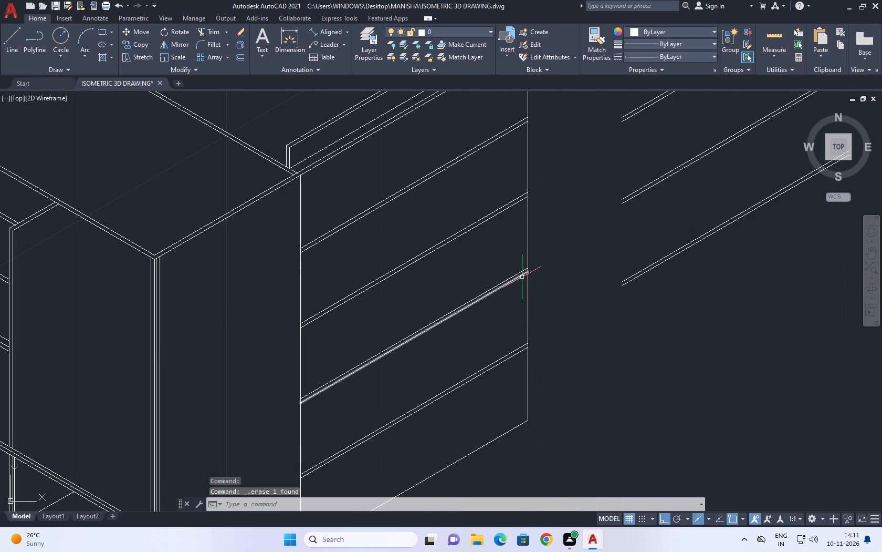
Erase the short closing lines and leftover division segments along the side wall's rear vertical edge.
click(500, 104)
click(550, 383)
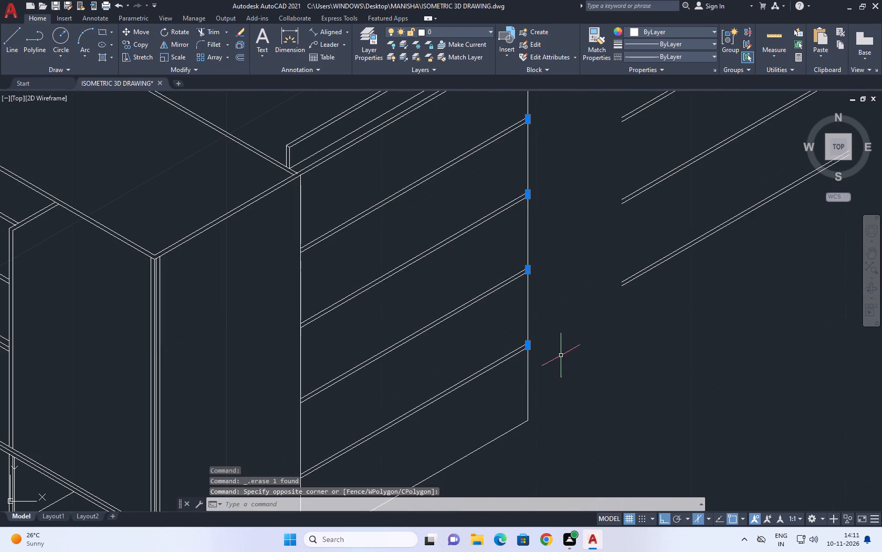
key(Delete)
Erase the three detached floor bands lying beside the building.
scroll(556, 352, down, 1)
middle_drag(576, 291, 523, 348)
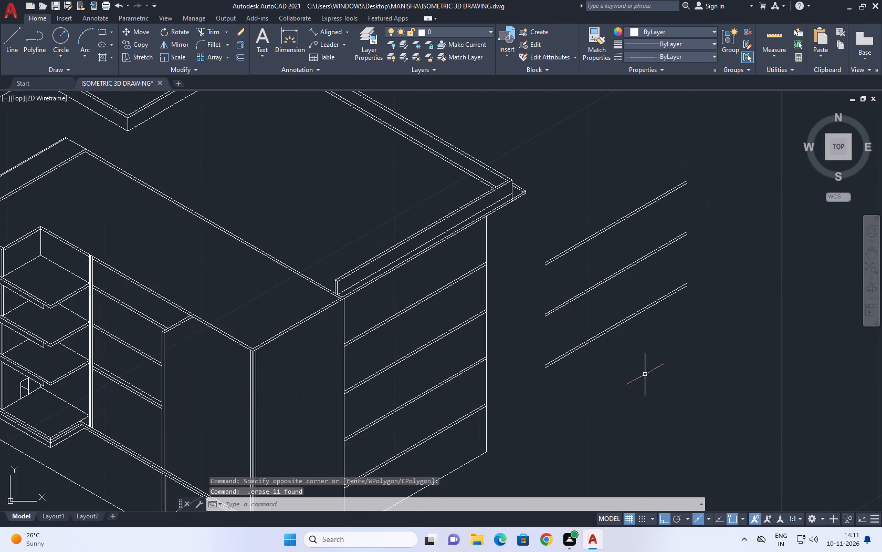
drag(645, 384, 636, 340)
click(569, 143)
key(Delete)
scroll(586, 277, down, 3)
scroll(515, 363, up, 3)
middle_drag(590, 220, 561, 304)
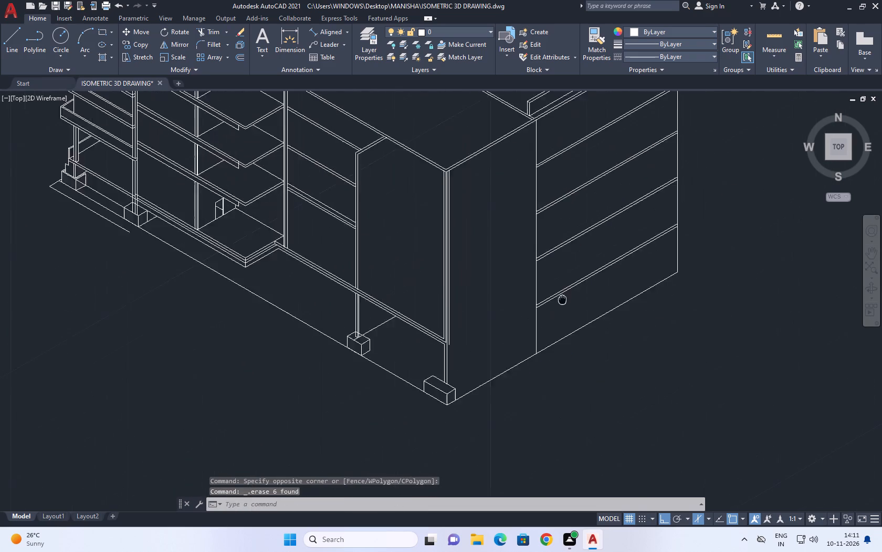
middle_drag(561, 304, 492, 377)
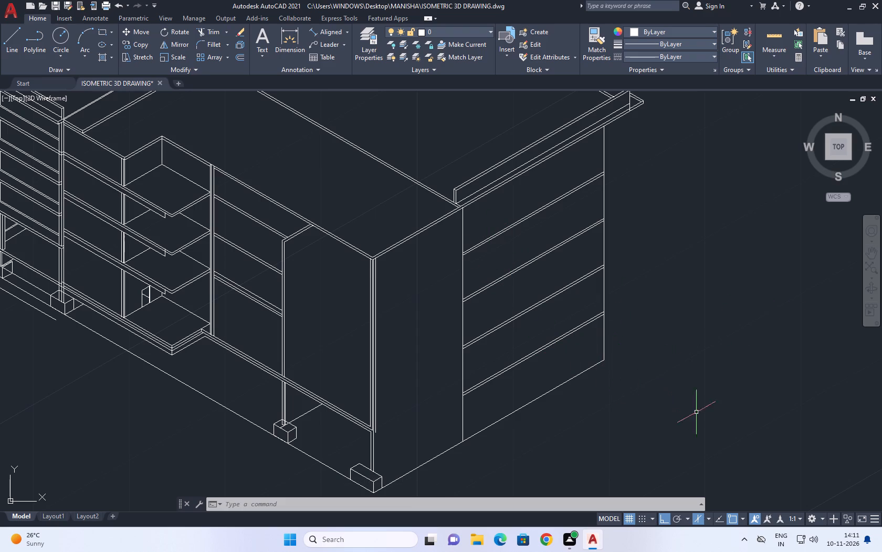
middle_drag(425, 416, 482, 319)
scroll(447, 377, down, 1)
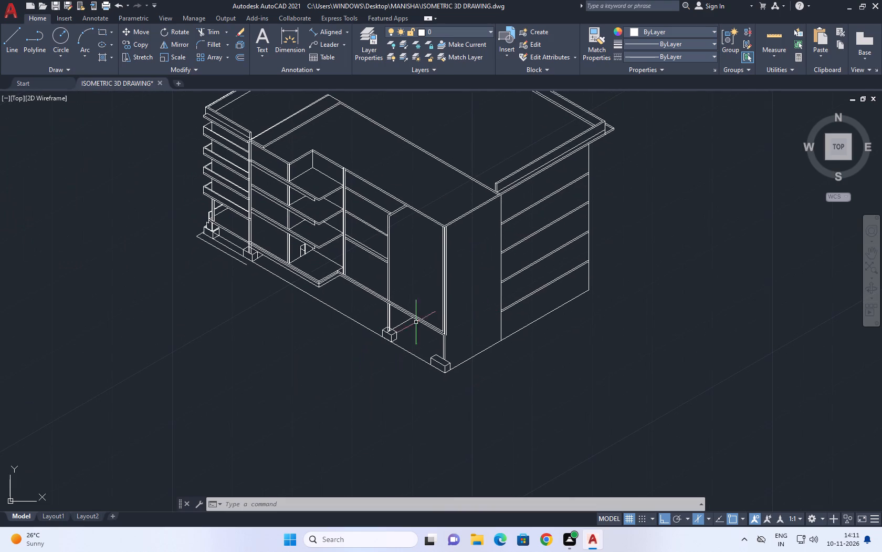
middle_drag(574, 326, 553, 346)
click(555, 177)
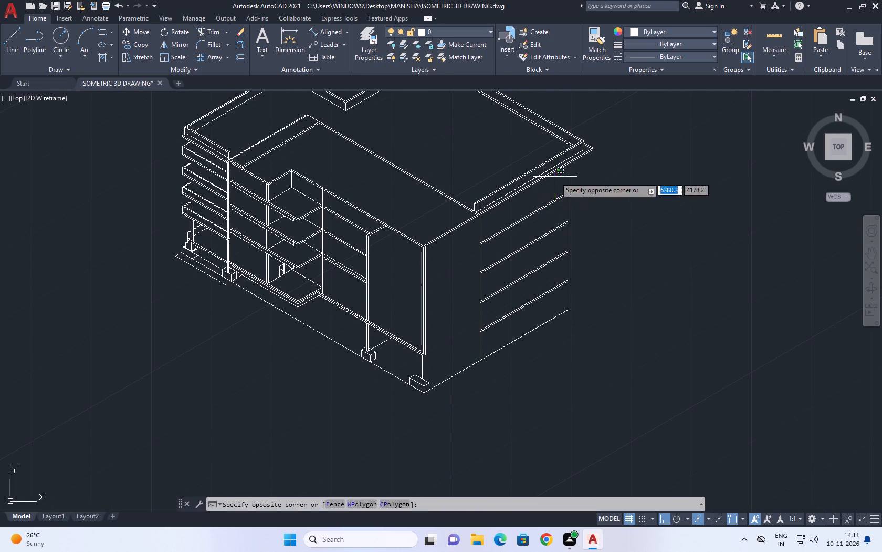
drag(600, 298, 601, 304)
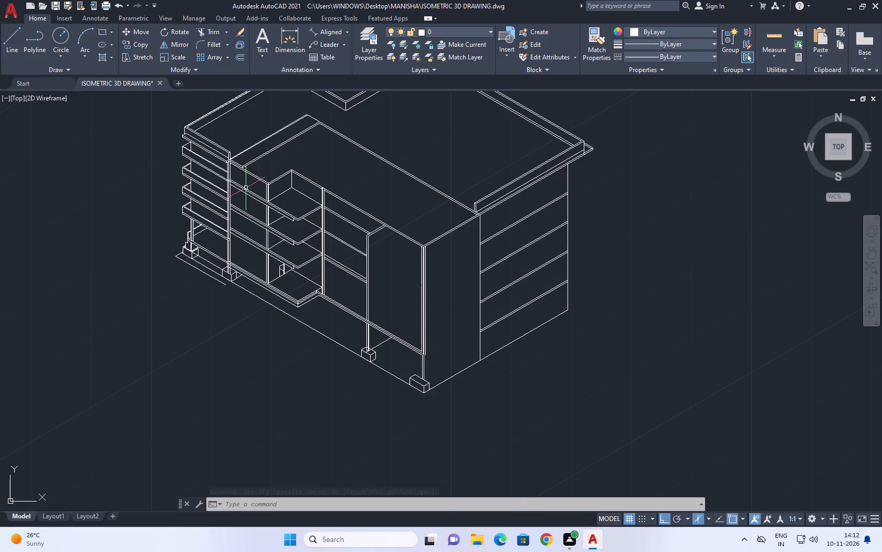
Draw a line at 30° from the corner footing block's rear top corner to beyond the side wall's rear edge.
click(6, 49)
scroll(437, 375, up, 3)
click(398, 408)
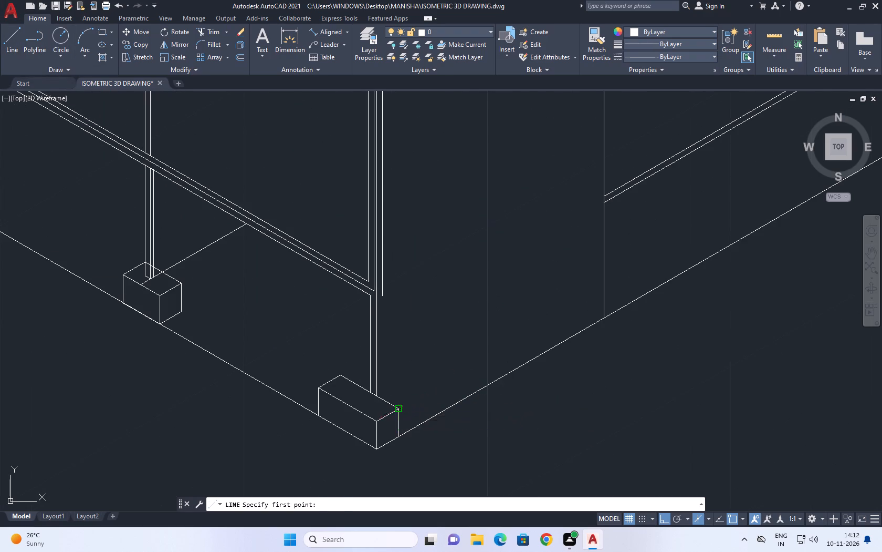
scroll(481, 372, down, 3)
click(660, 271)
right_click(697, 237)
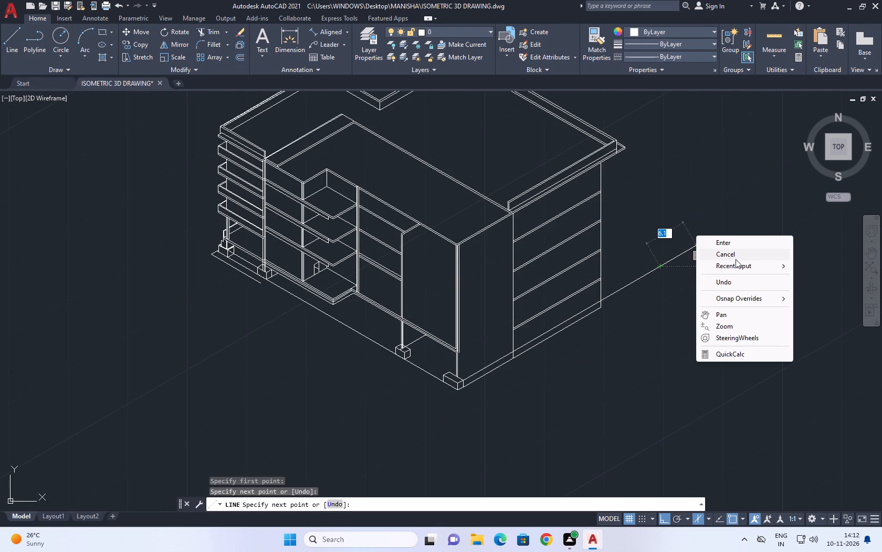
click(736, 259)
Draw a 30° line from the lower end of the front floor slab's edge at the corner column to beyond the side wall's rear edge.
middle_drag(667, 292, 675, 321)
right_click(532, 343)
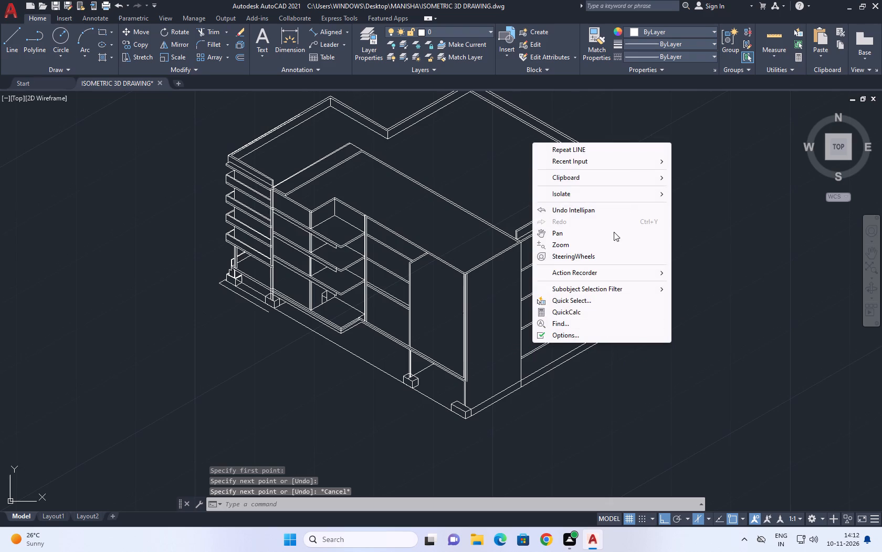
click(593, 150)
scroll(466, 387, up, 2)
scroll(461, 355, down, 2)
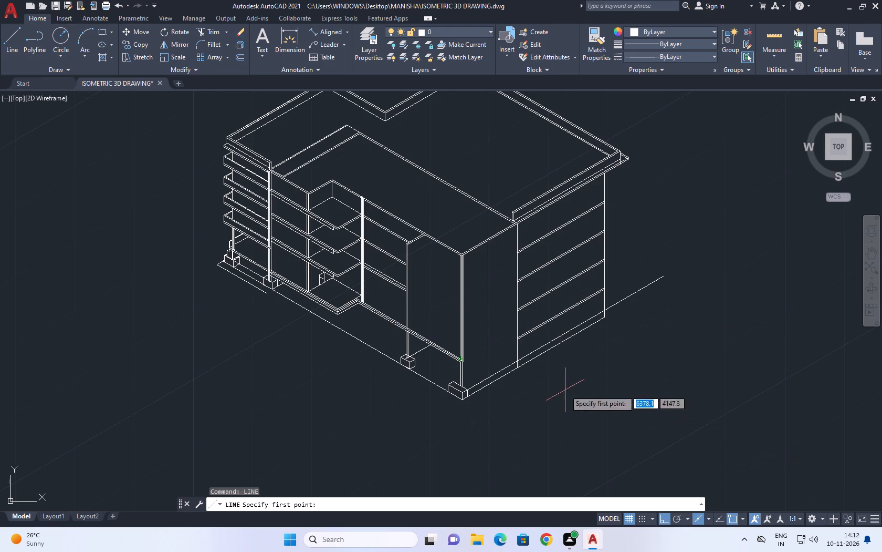
scroll(454, 340, up, 2)
scroll(465, 395, up, 3)
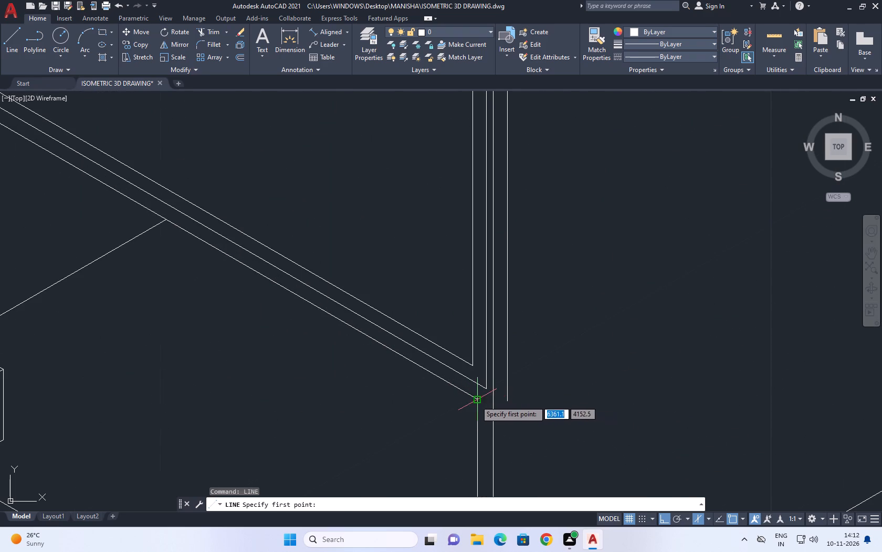
click(474, 400)
scroll(552, 406, down, 2)
scroll(658, 409, down, 3)
middle_drag(764, 353, 659, 377)
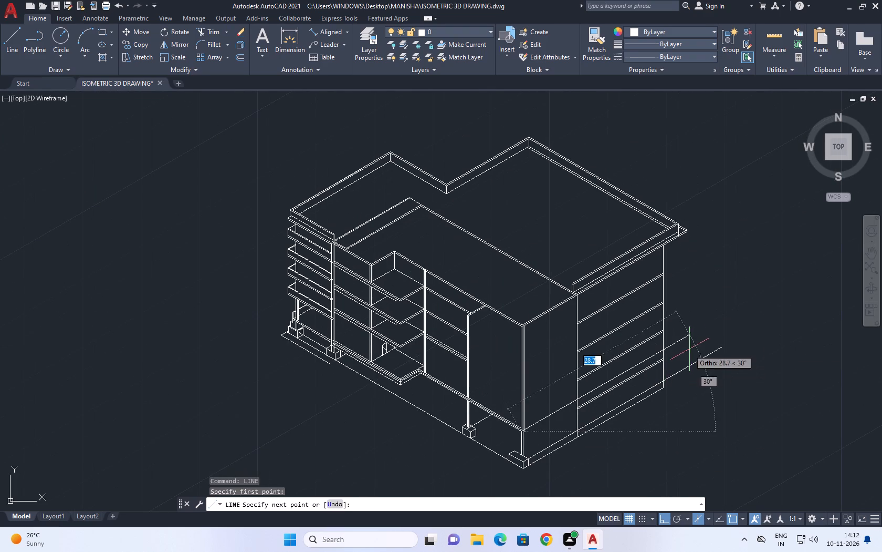
click(701, 338)
right_click(716, 303)
click(729, 314)
Erase the two lines of the lowest floor band on the side wall.
scroll(535, 406, up, 2)
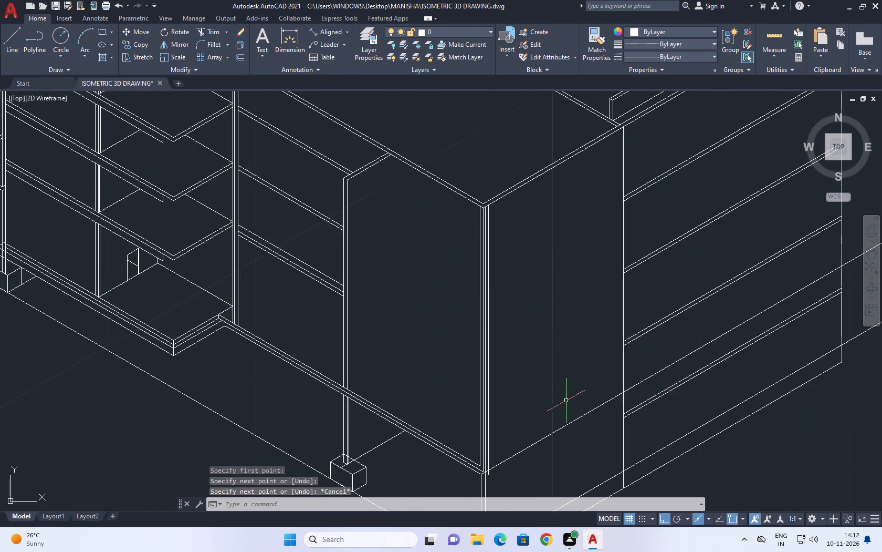
click(688, 414)
click(663, 381)
middle_drag(686, 367, 439, 390)
right_click(583, 243)
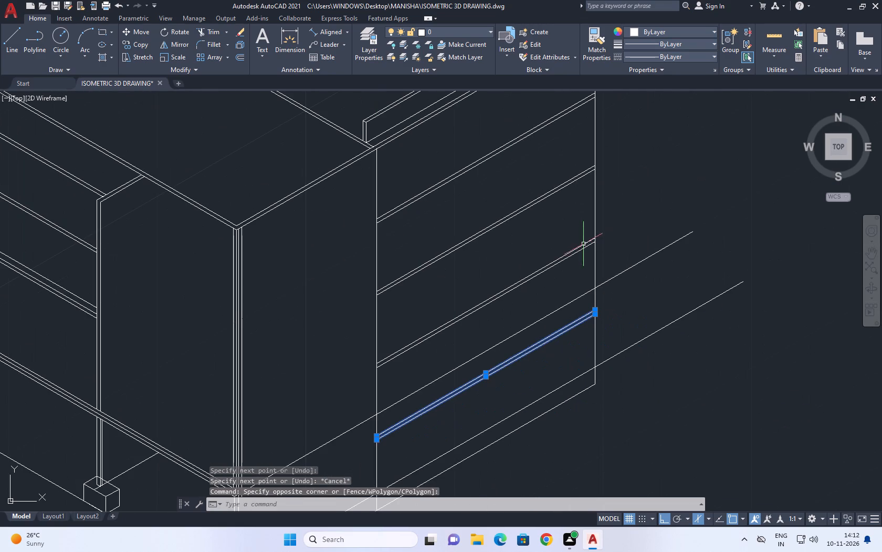
click(605, 303)
Trim the ends of both new 30° lines that project beyond the side wall's rear vertical edge.
scroll(512, 332, down, 2)
middle_drag(529, 348, 541, 341)
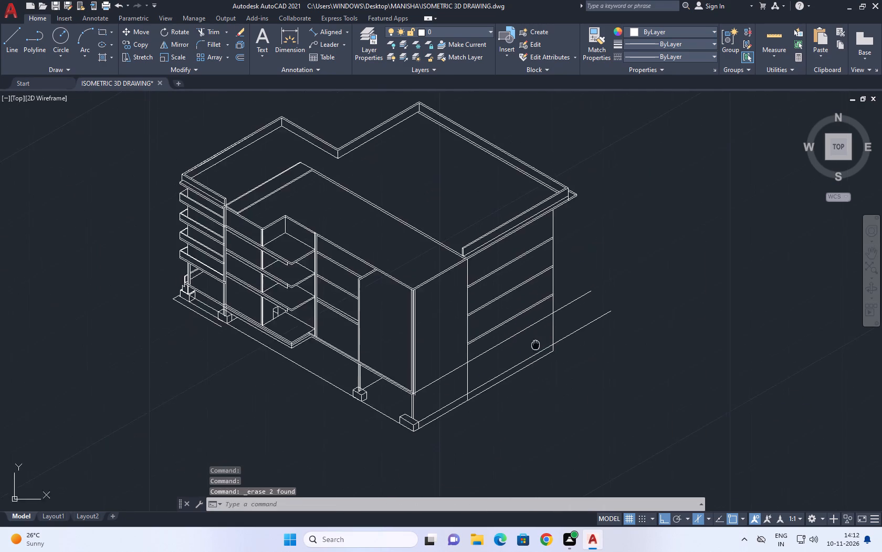
middle_drag(541, 341, 597, 288)
click(211, 31)
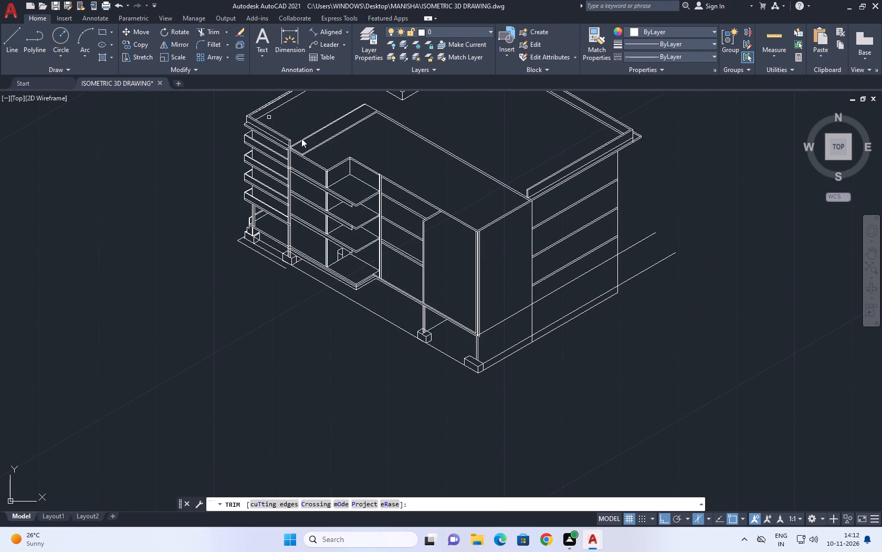
click(659, 221)
drag(655, 287, 659, 299)
click(651, 243)
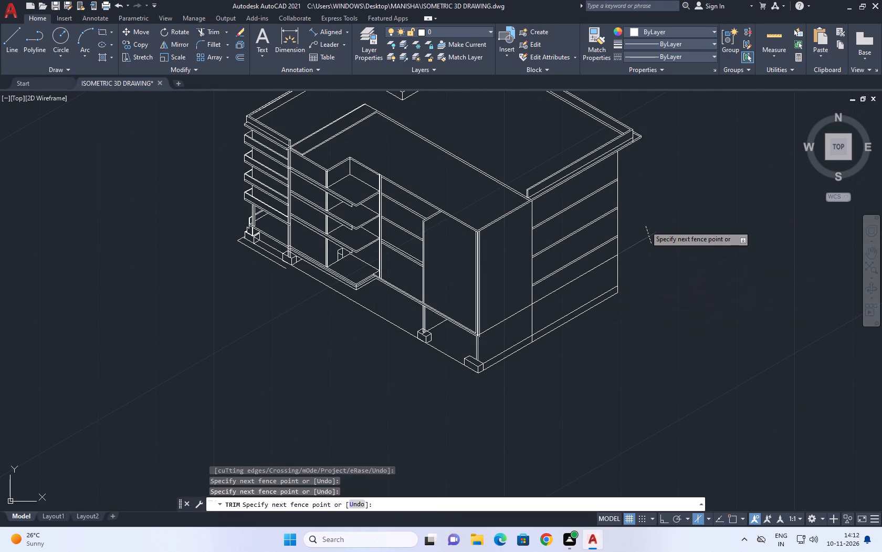
click(645, 226)
right_click(673, 228)
right_click(678, 239)
Stretch the lower end of the vertical line at the floor bands' front ends up to the new slab-level line.
scroll(541, 311, up, 2)
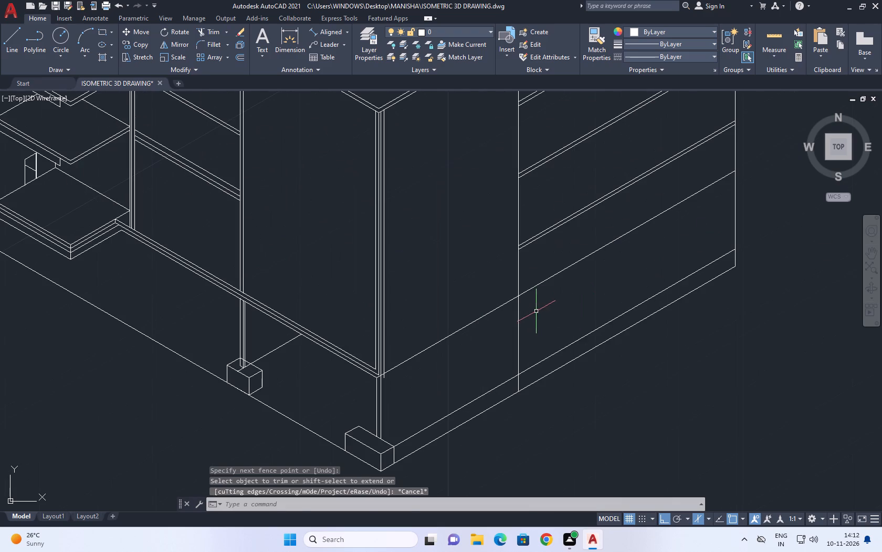
drag(535, 311, 524, 318)
drag(514, 321, 509, 325)
click(520, 393)
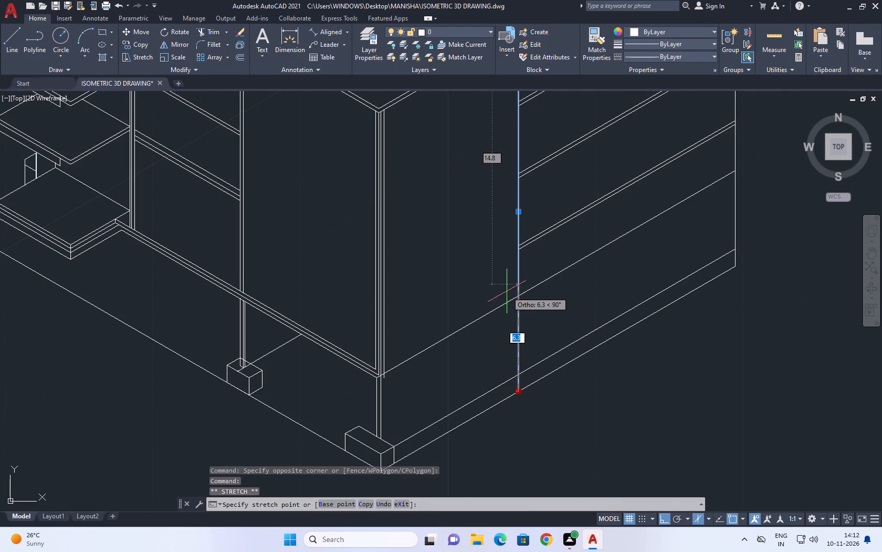
click(517, 296)
Stretch the lower end of the side wall's rear vertical edge up to the slab-level line's rear endpoint, and clear the selection.
middle_drag(540, 334, 552, 390)
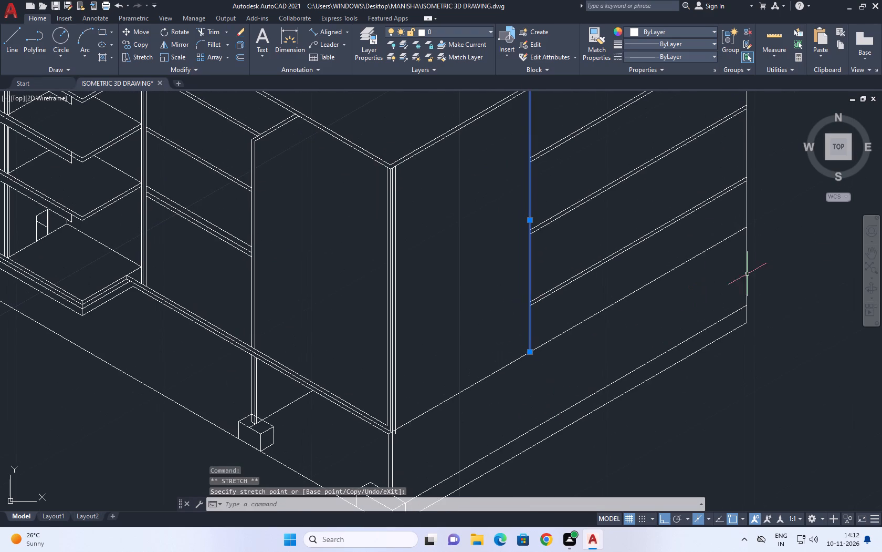
click(760, 270)
click(755, 271)
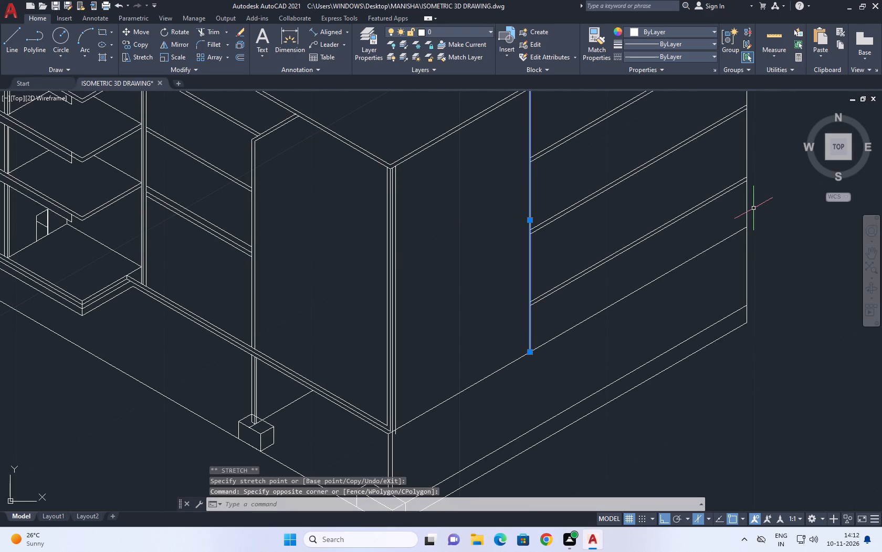
drag(773, 231, 773, 247)
click(730, 280)
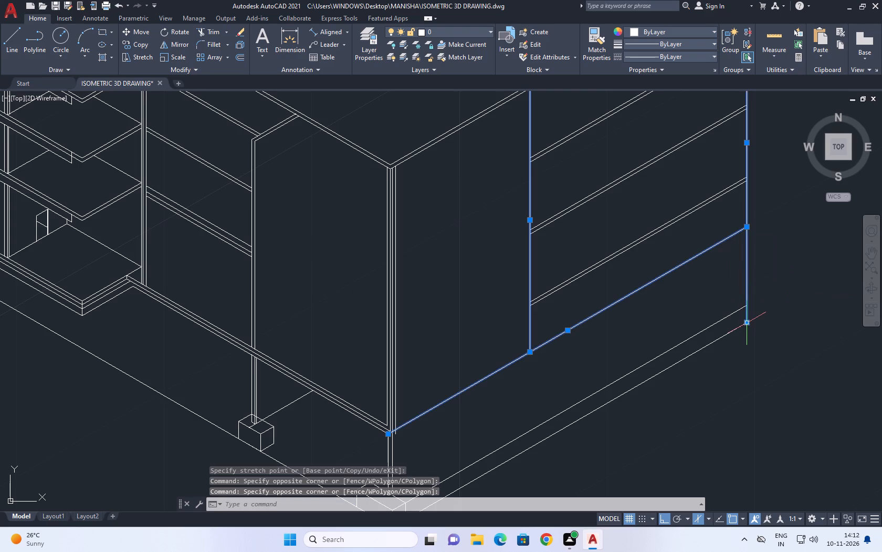
drag(747, 323, 762, 319)
click(745, 227)
right_click(631, 225)
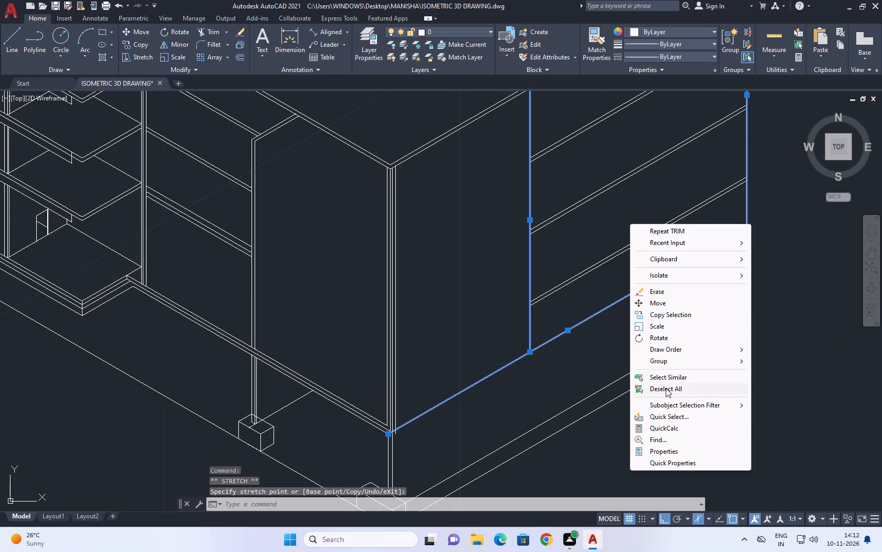
click(667, 390)
Draw a vertical line from the roof overhang's lower outer corner down past the level of the base lines.
scroll(636, 324, down, 2)
middle_drag(706, 309, 707, 325)
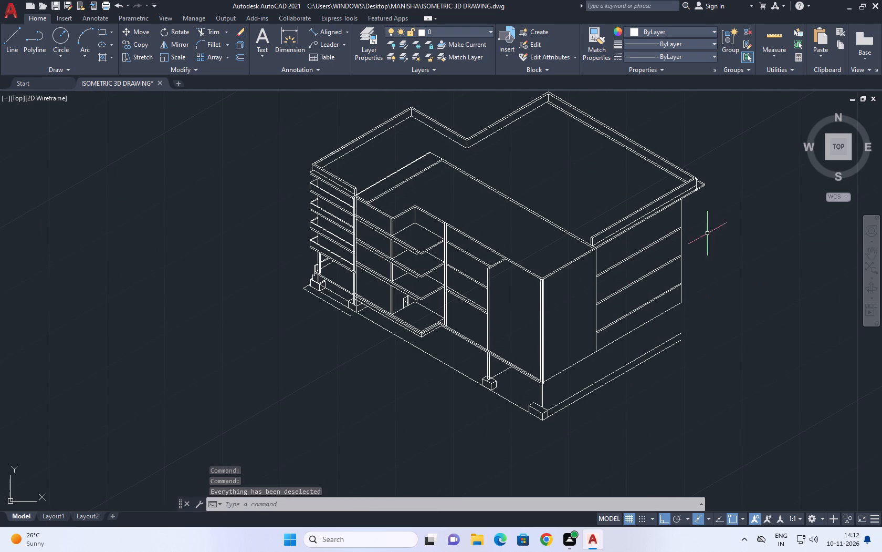
scroll(855, 267, down, 1)
middle_drag(841, 238, 662, 238)
click(0, 45)
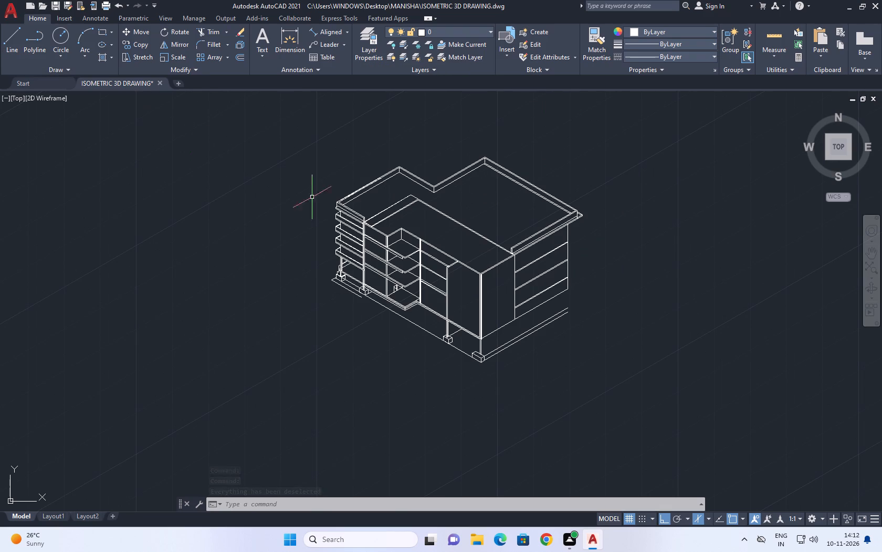
click(8, 40)
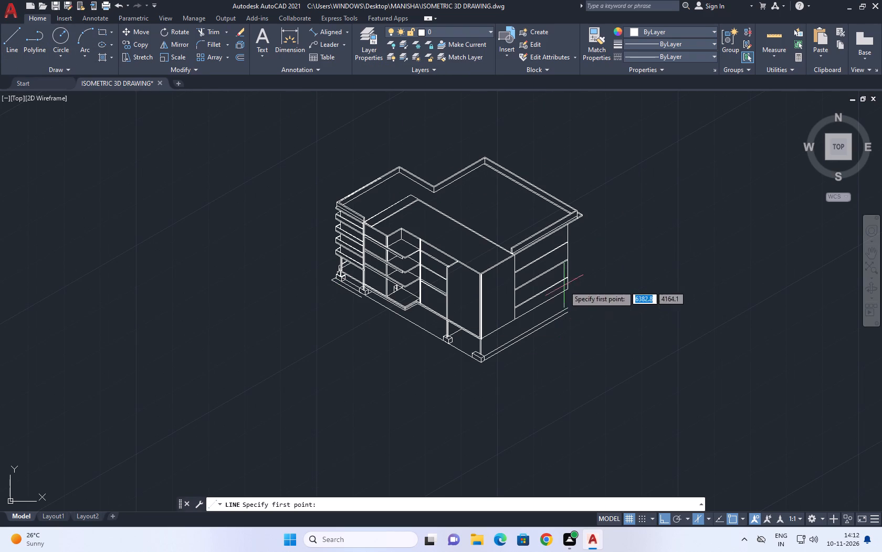
scroll(594, 208, up, 3)
scroll(544, 242, up, 2)
click(546, 217)
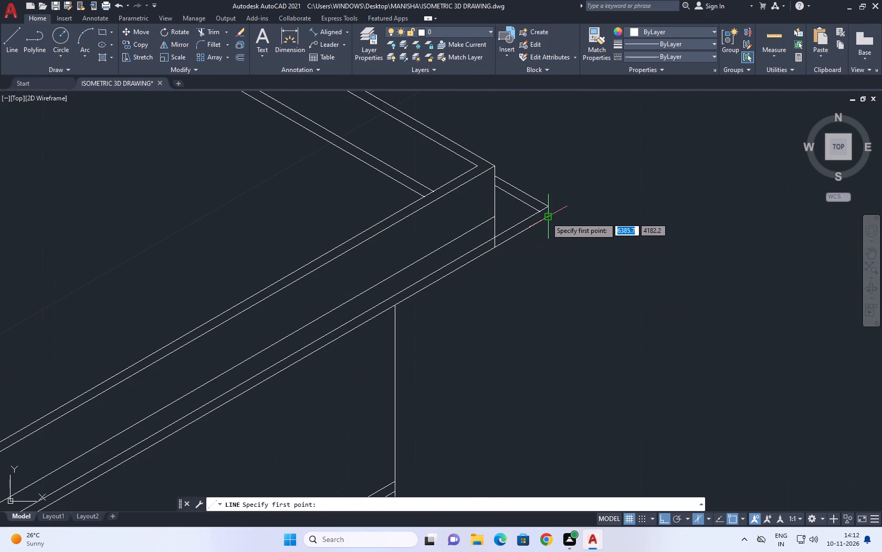
scroll(528, 261, down, 2)
middle_drag(554, 412, 534, 253)
scroll(520, 158, down, 3)
click(517, 269)
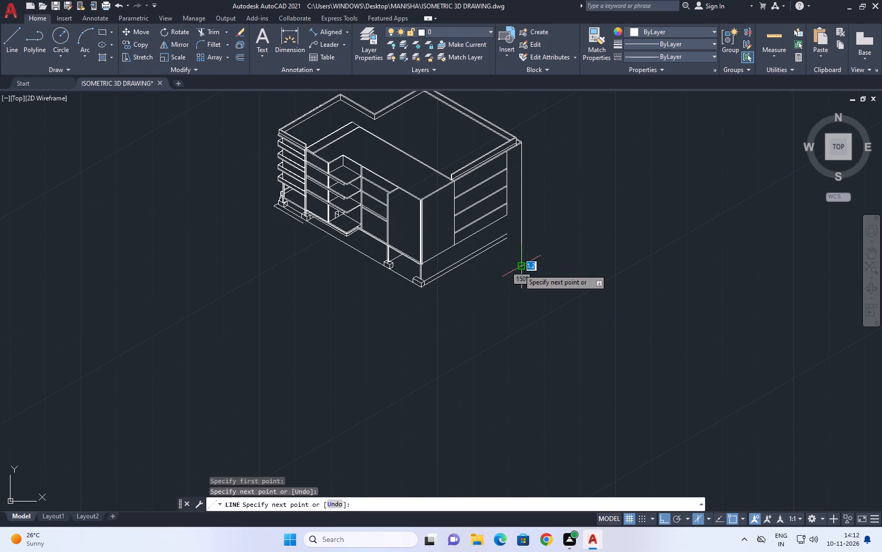
right_click(578, 190)
drag(632, 201, 631, 206)
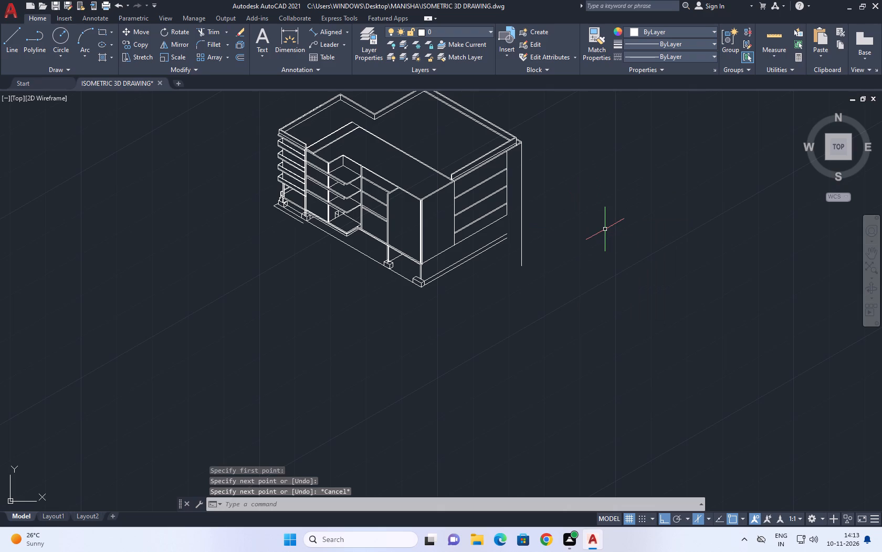
Extend the two parallel base lines at ground level to the vertical line dropped from the roof overhang.
text(EX)
key(space)
scroll(516, 216, up, 1)
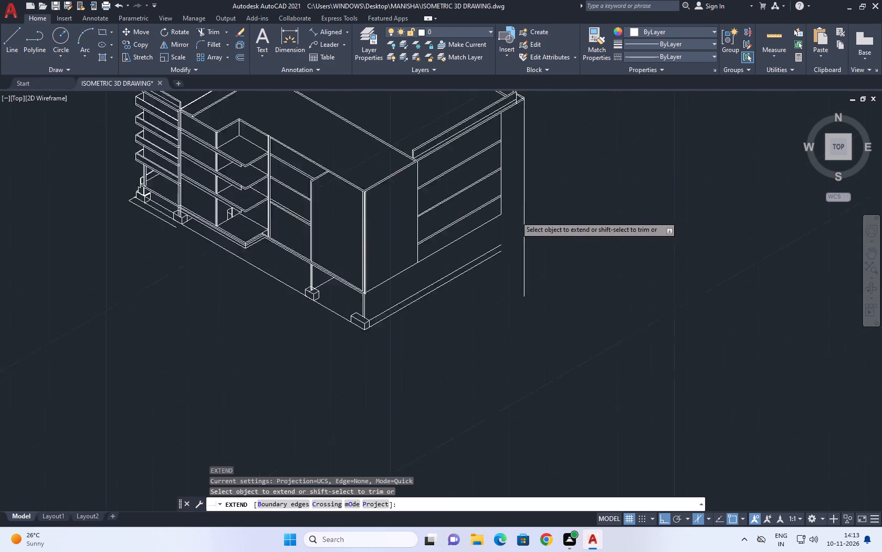
scroll(516, 216, up, 1)
click(474, 249)
click(486, 320)
right_click(593, 257)
click(616, 267)
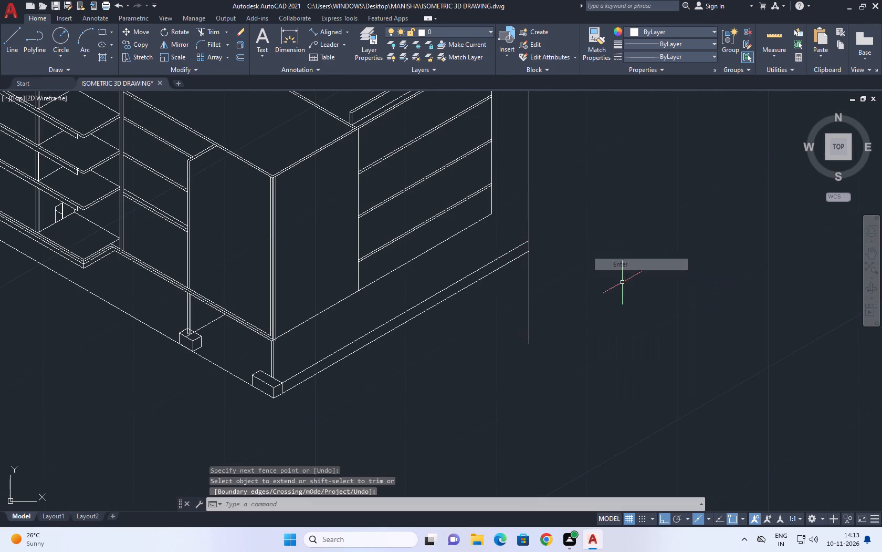
Trim the vertical line dropped from the roof overhang where it runs below the lower ground-level base line.
click(212, 33)
drag(553, 293, 553, 298)
drag(505, 315, 528, 320)
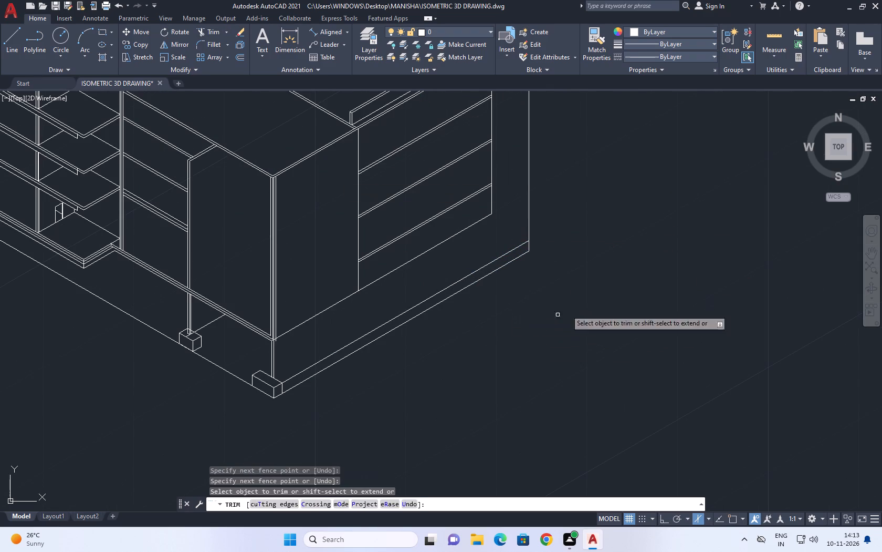
right_drag(584, 265, 580, 261)
click(607, 273)
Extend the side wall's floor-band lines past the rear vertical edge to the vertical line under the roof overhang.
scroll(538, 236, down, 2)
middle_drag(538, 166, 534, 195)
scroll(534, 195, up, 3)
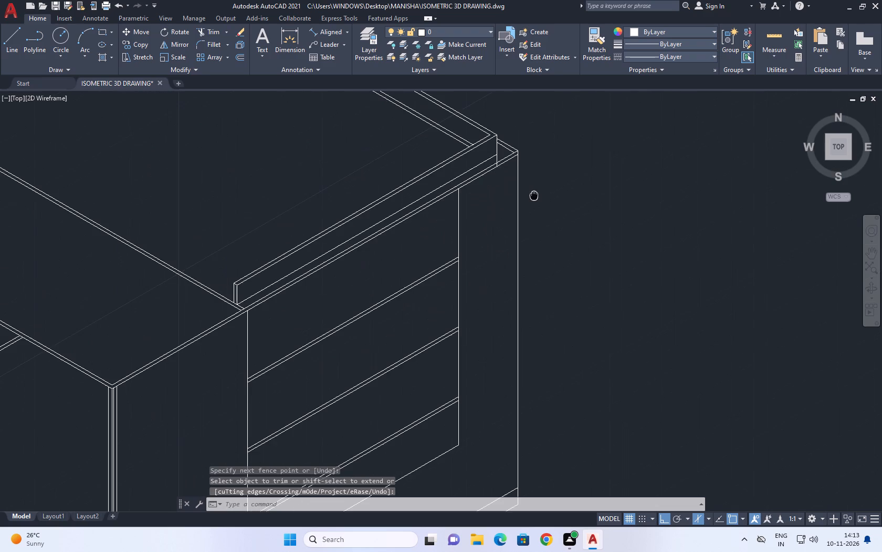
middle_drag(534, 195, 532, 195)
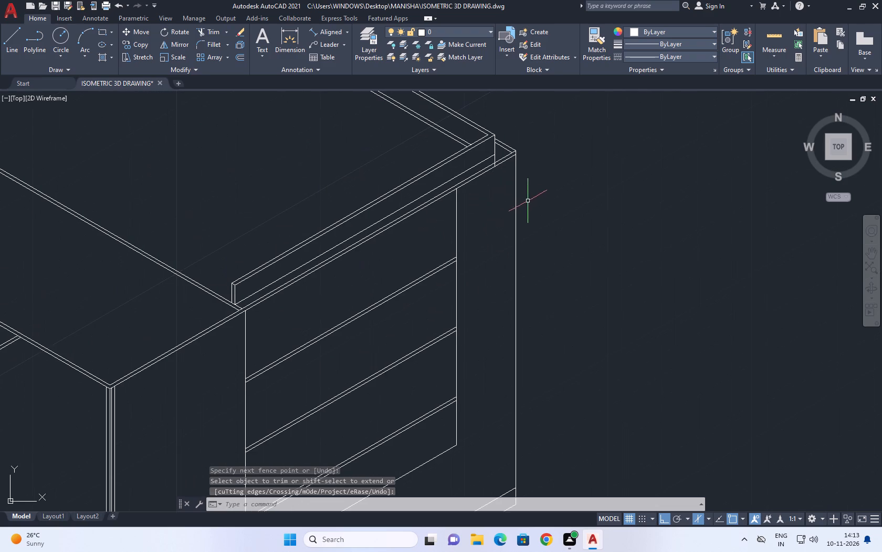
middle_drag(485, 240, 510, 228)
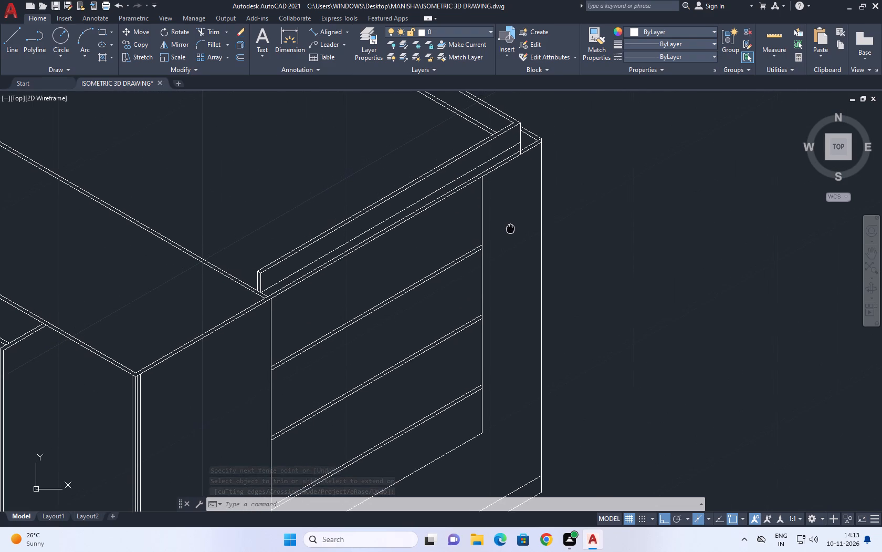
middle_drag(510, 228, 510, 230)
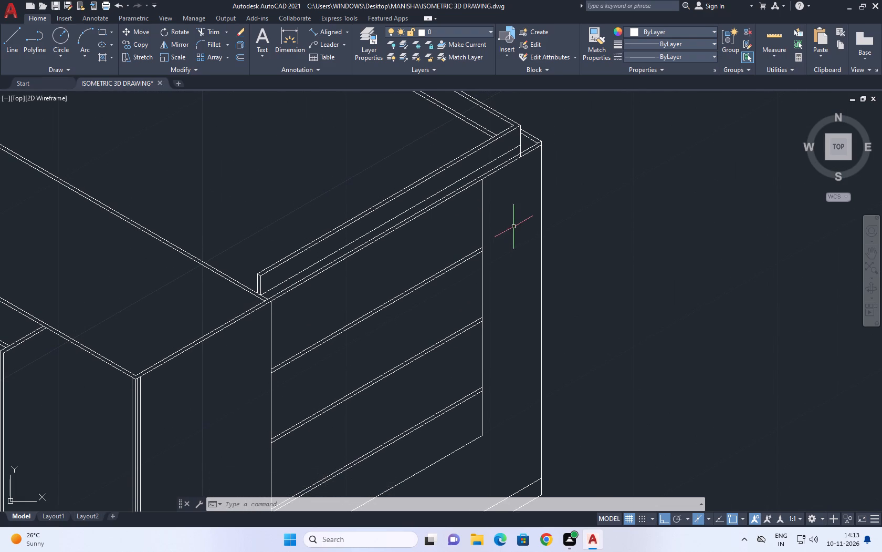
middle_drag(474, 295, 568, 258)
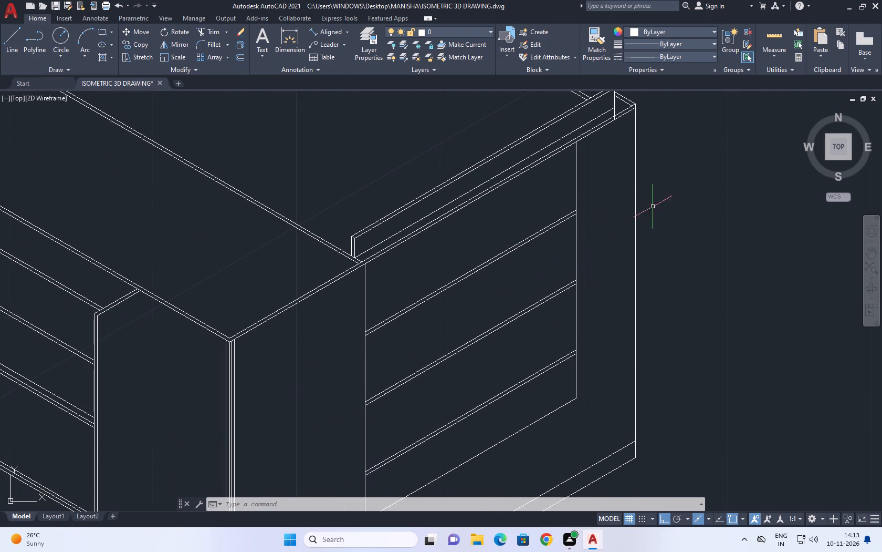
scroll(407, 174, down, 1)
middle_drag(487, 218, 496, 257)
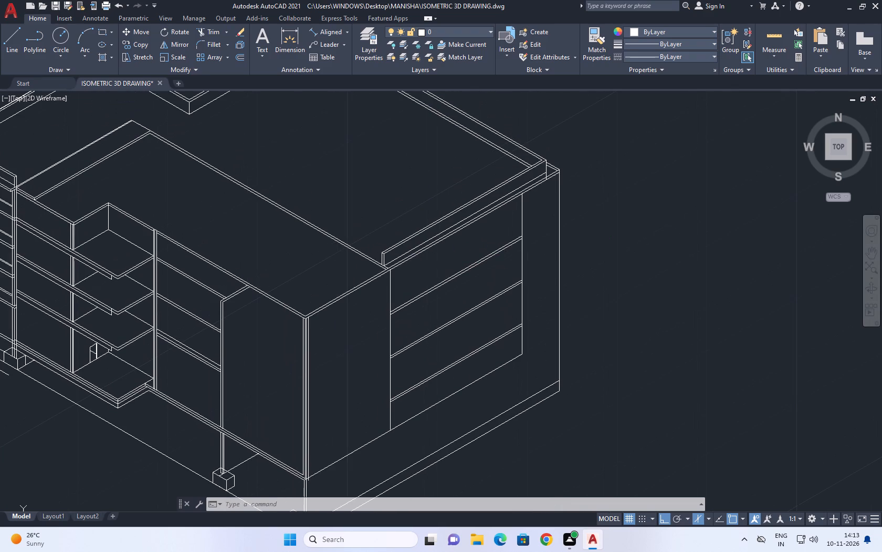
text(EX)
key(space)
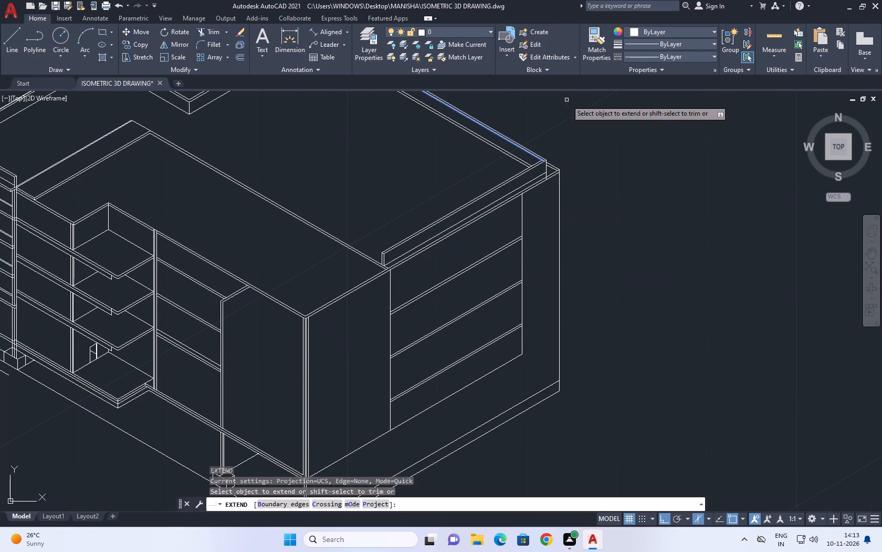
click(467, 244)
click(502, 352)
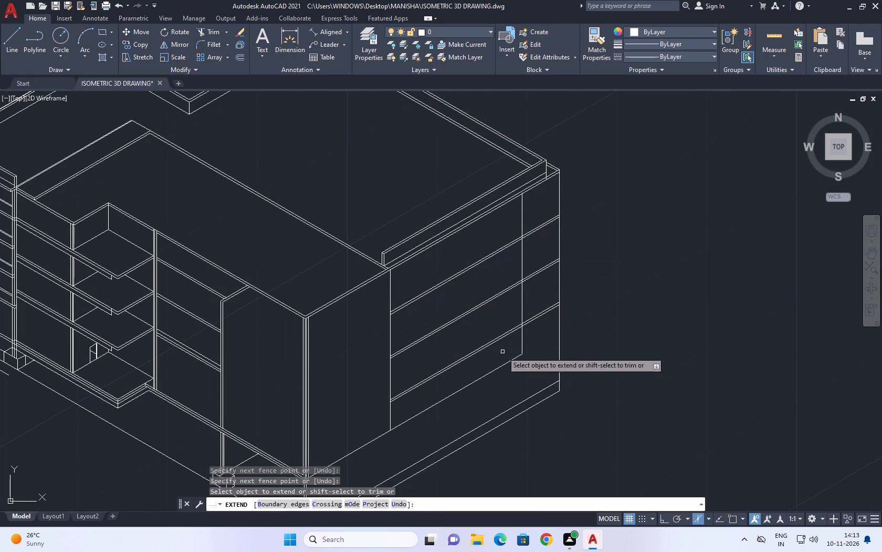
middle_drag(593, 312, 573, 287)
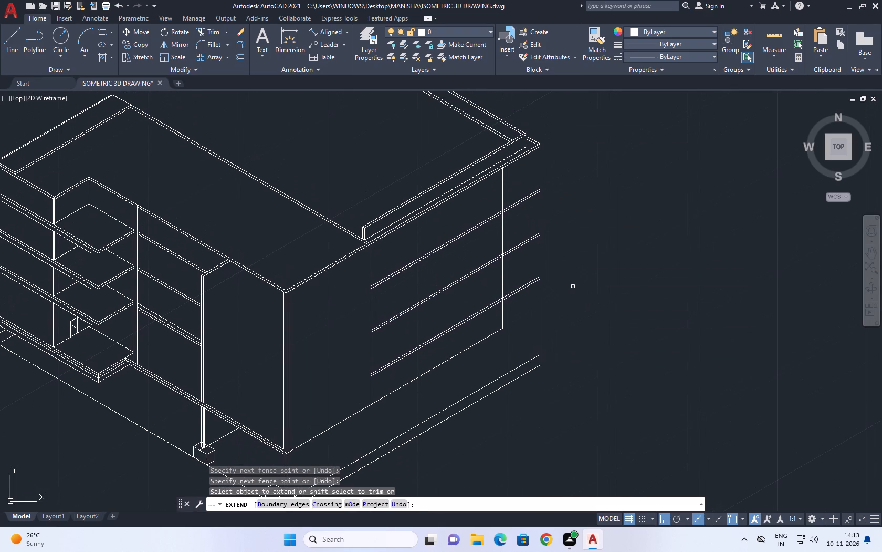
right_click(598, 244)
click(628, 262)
Delete all six floor-band lines on the side wall.
click(470, 319)
click(433, 233)
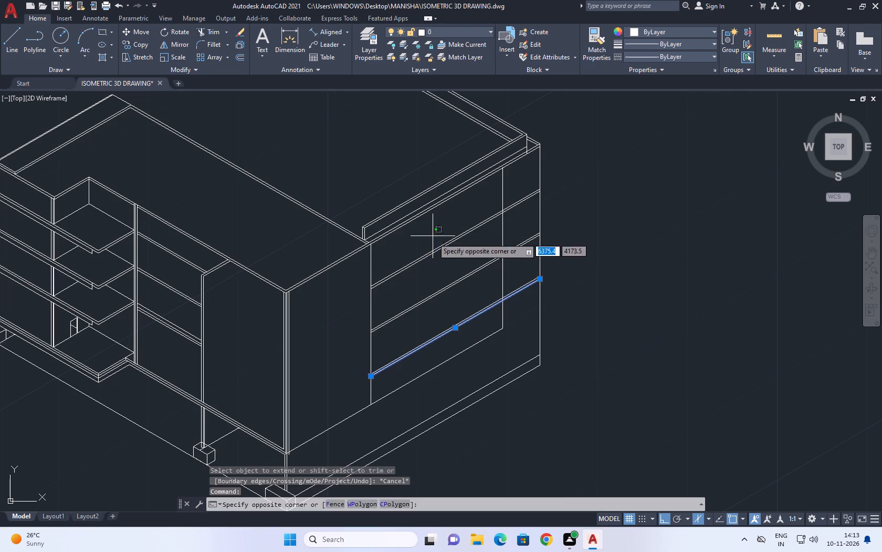
click(412, 336)
click(477, 326)
drag(461, 306, 456, 305)
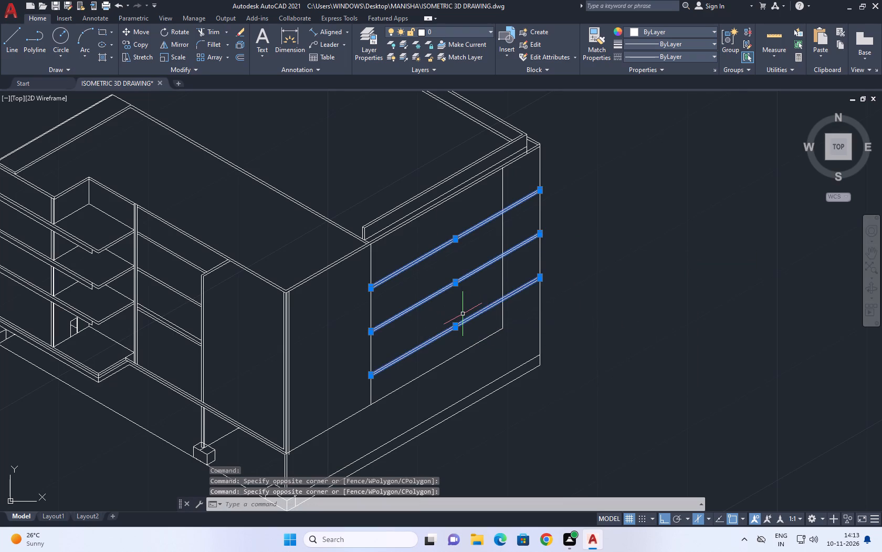
key(Delete)
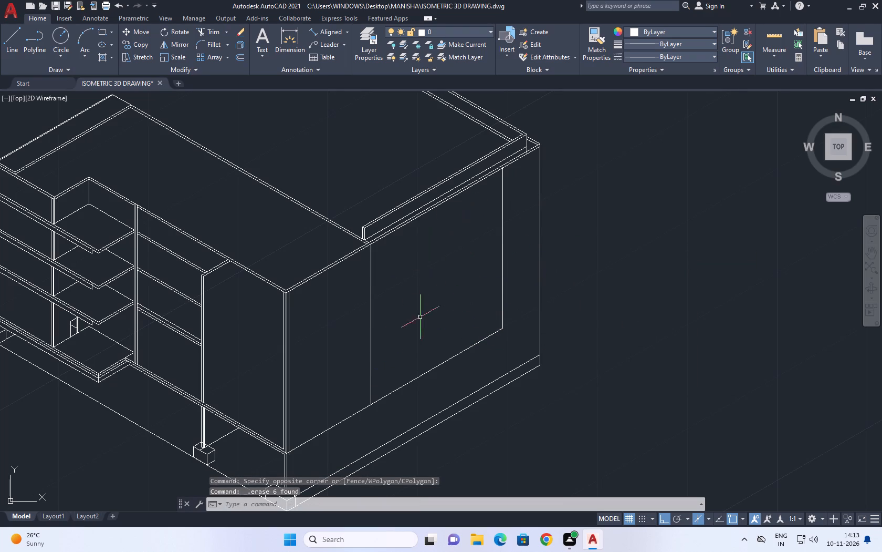
Divide the side wall's rear vertical edge into 5 equal segments.
middle_drag(503, 167, 507, 218)
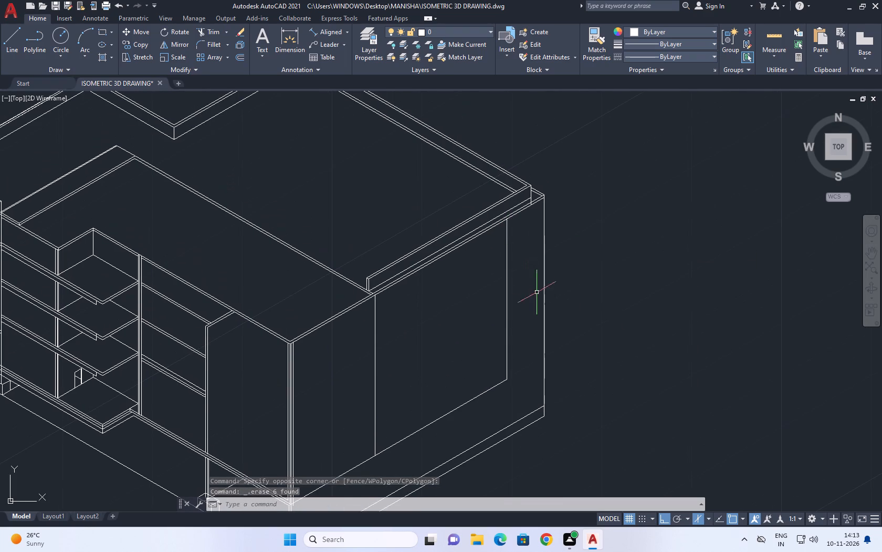
click(537, 294)
drag(490, 310, 490, 315)
text(DIV)
key(space)
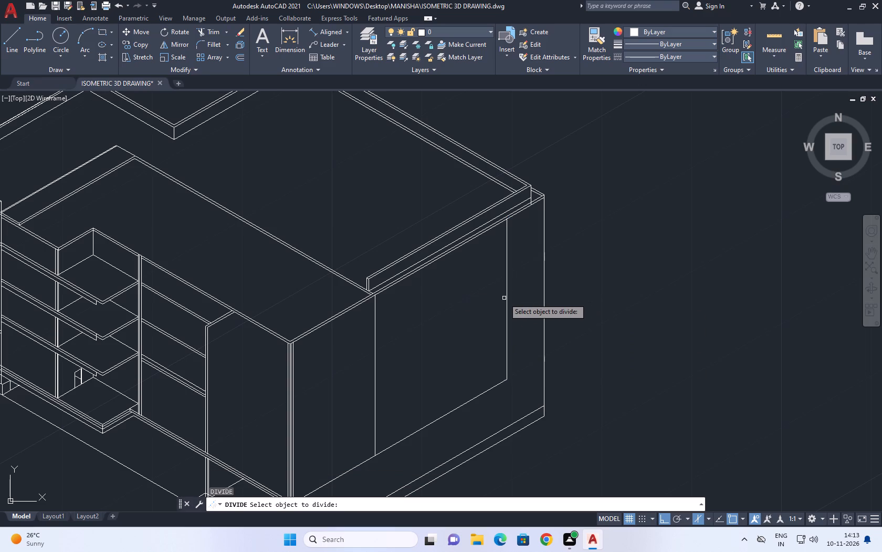
click(508, 300)
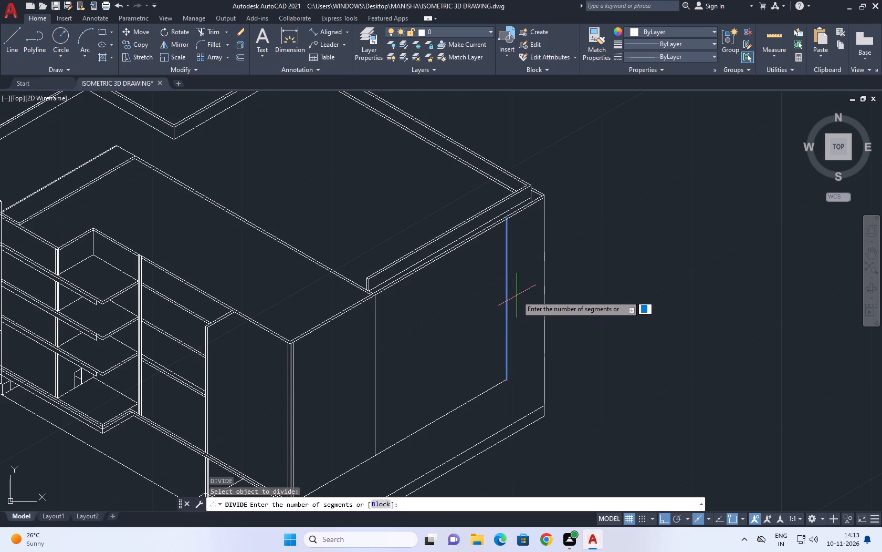
key(5)
key(Return)
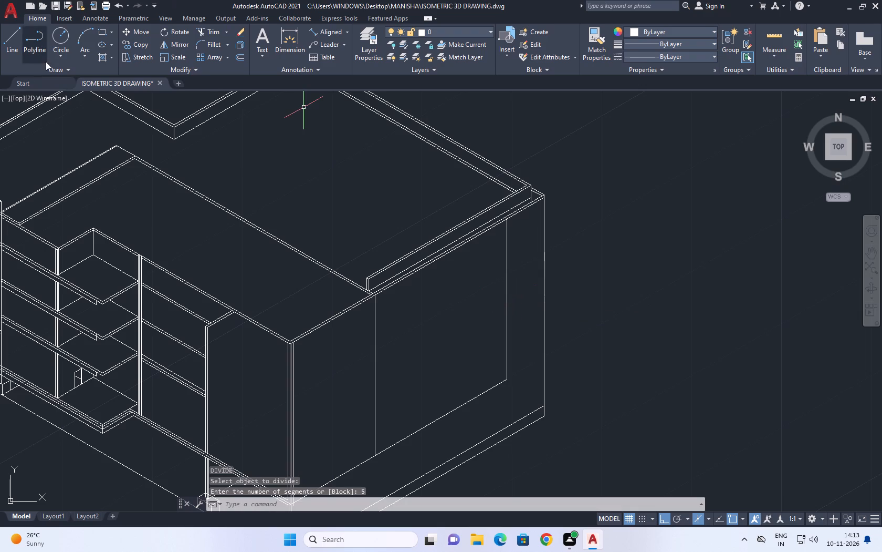
Draw 30° isometric lines from the rear edge's upper two division points to beyond the wall's front vertical line.
click(13, 45)
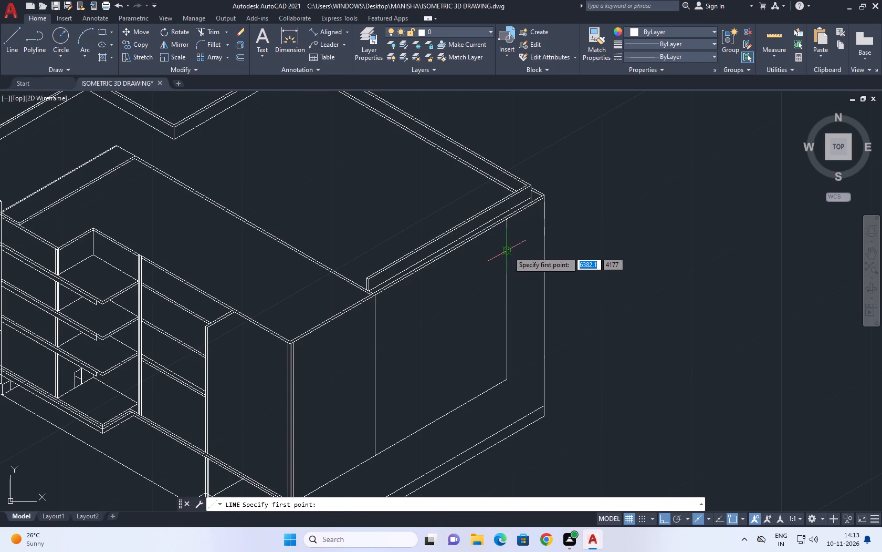
click(508, 251)
drag(355, 350, 360, 350)
right_click(448, 313)
click(480, 322)
right_click(502, 297)
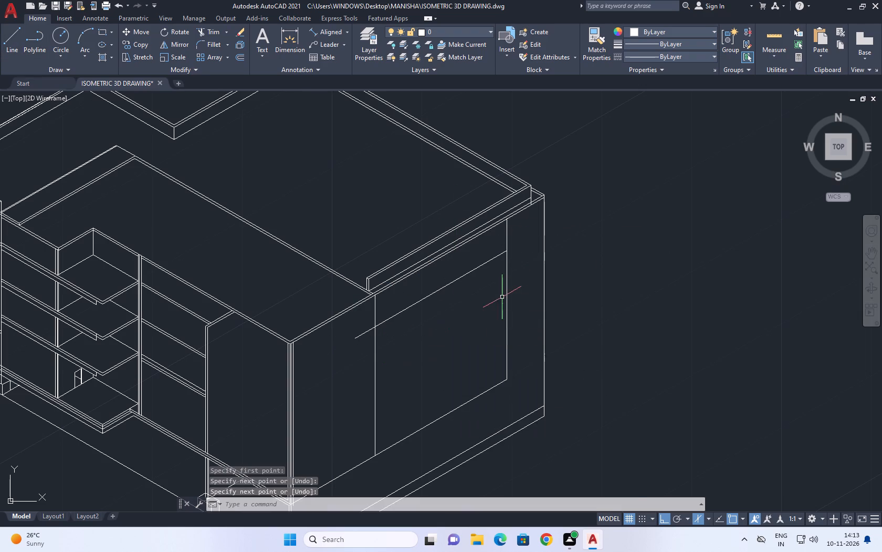
click(534, 303)
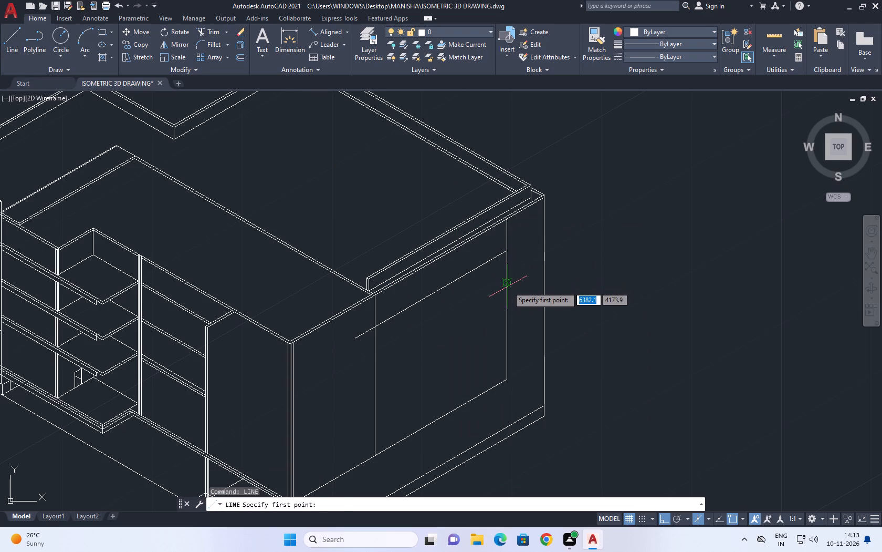
click(510, 282)
drag(310, 363, 345, 365)
right_click(394, 342)
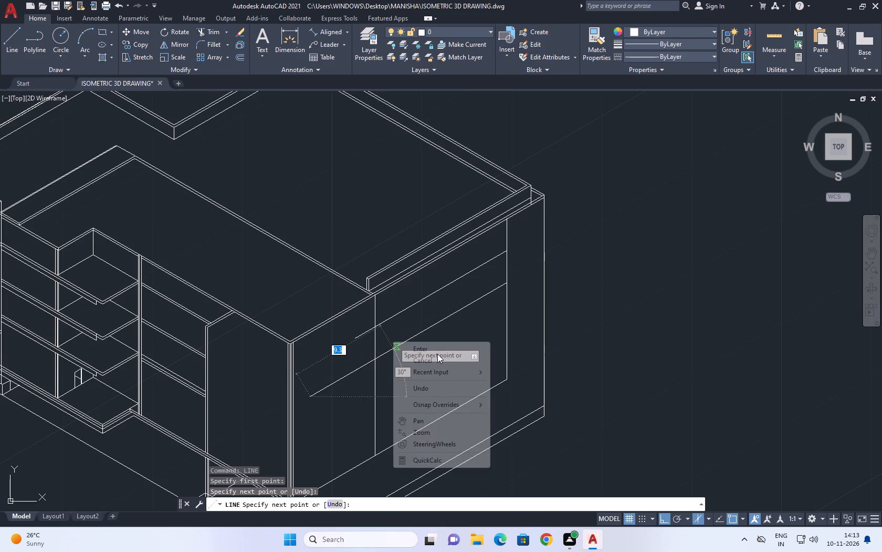
click(437, 354)
Draw 30° isometric lines from the rear edge's lower two division points to beyond the wall's front vertical line.
right_click(457, 336)
click(510, 141)
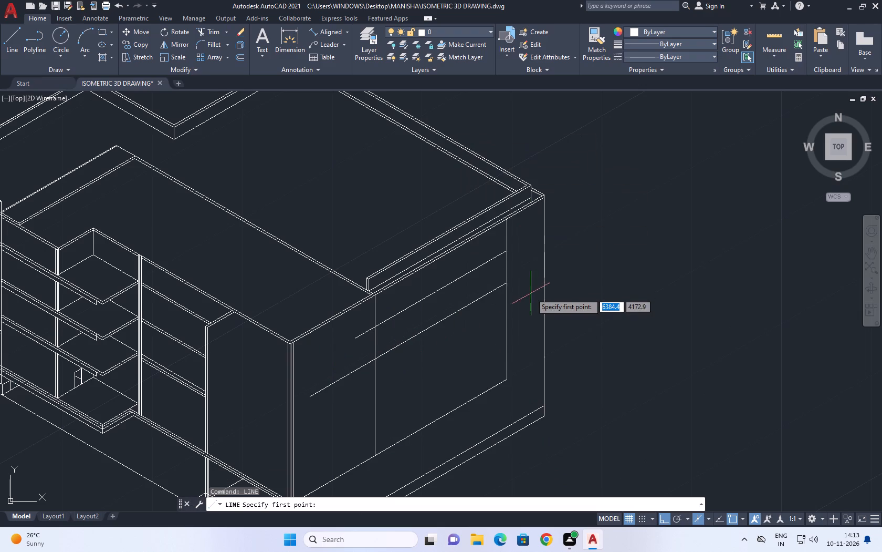
click(508, 313)
drag(333, 396, 355, 401)
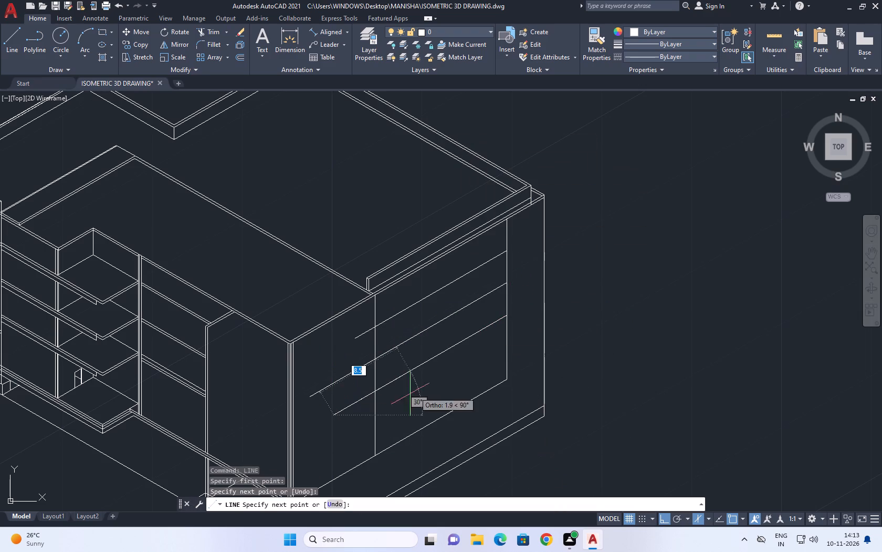
right_click(423, 375)
click(467, 385)
right_click(465, 338)
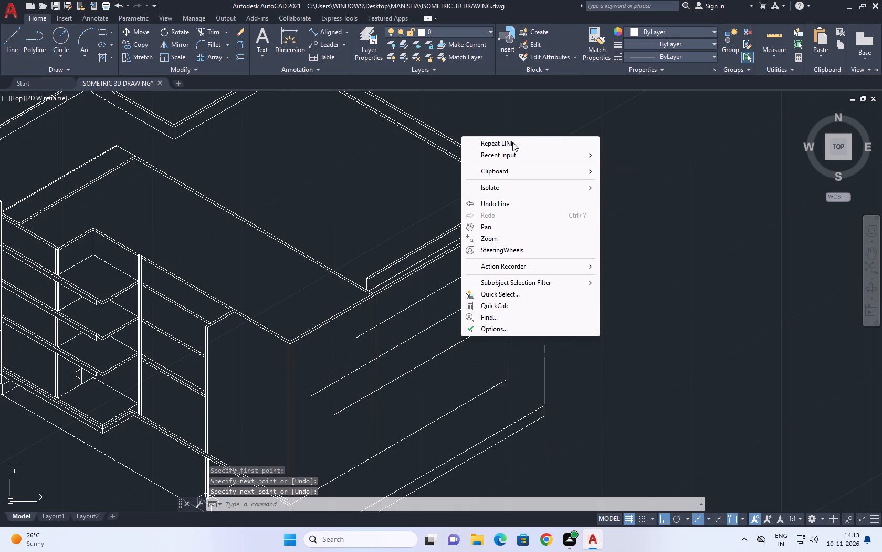
click(508, 151)
click(512, 144)
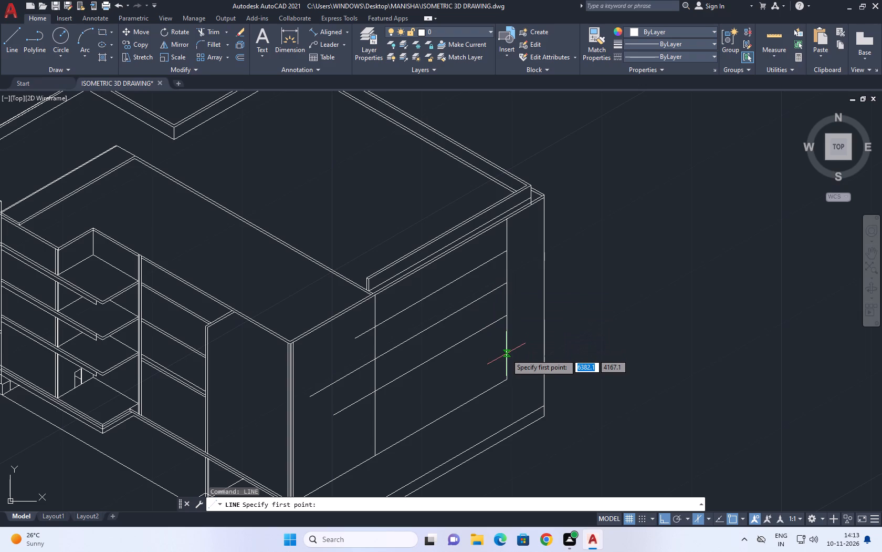
click(505, 349)
drag(349, 426, 380, 430)
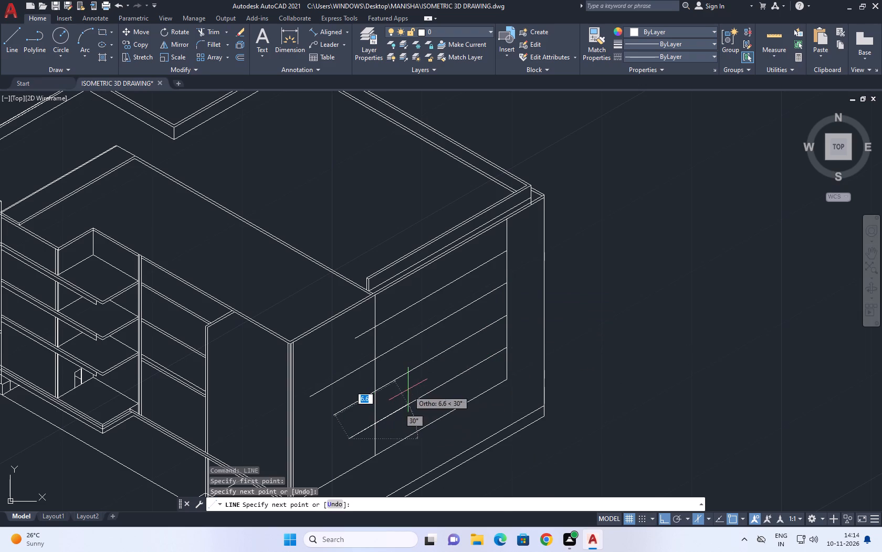
right_click(408, 390)
click(430, 400)
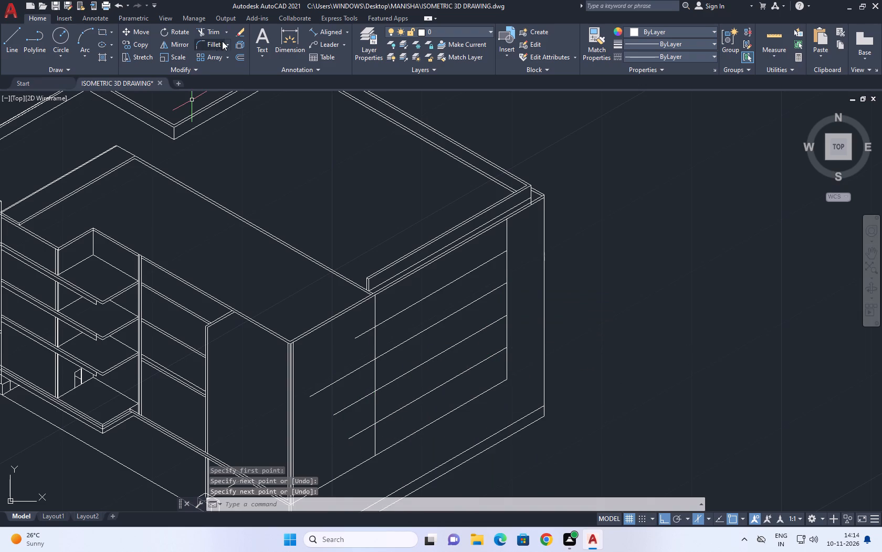
Trim the four new floor lines where they overshoot the side wall's front vertical line.
click(217, 30)
click(353, 438)
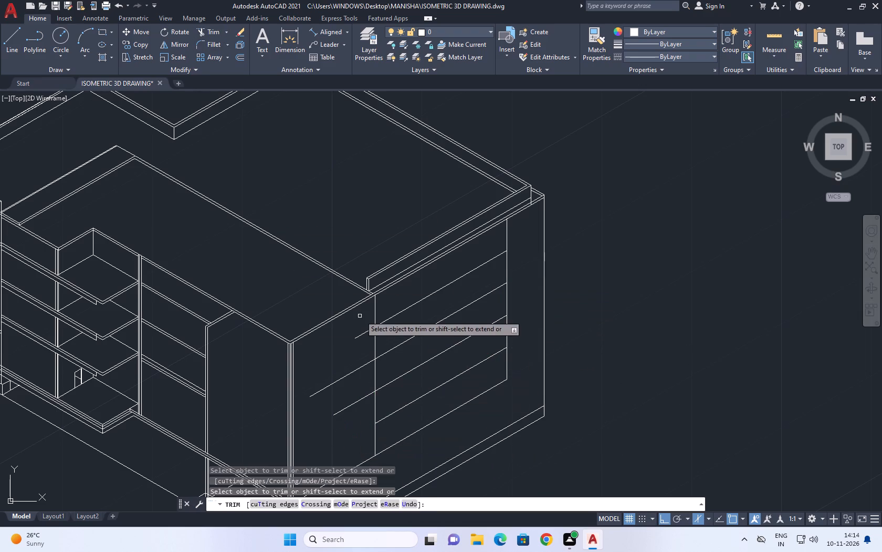
click(360, 315)
click(352, 420)
right_click(453, 337)
click(481, 359)
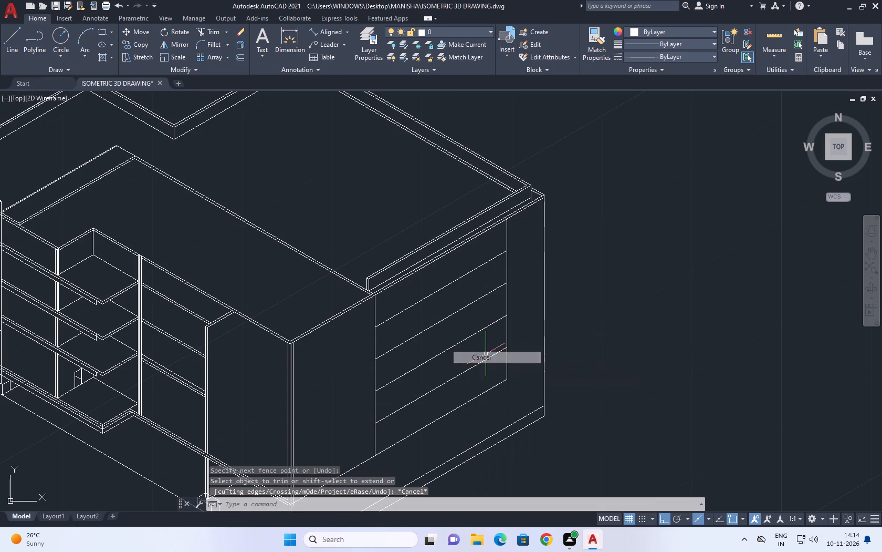
Copy the side wall's topmost floor line 0.1134 upward and 0.1134 downward from its rear endpoint.
scroll(427, 293, up, 1)
drag(427, 293, 427, 300)
click(414, 313)
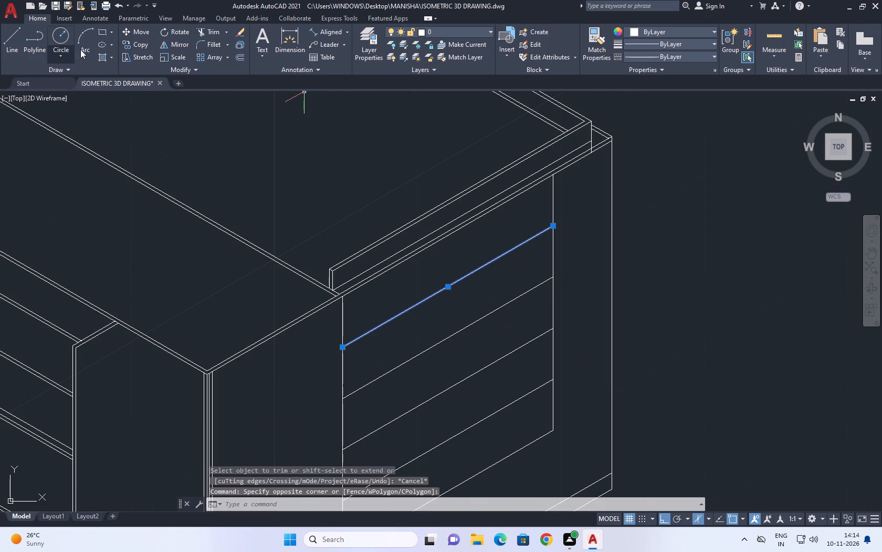
click(143, 45)
scroll(551, 240, up, 1)
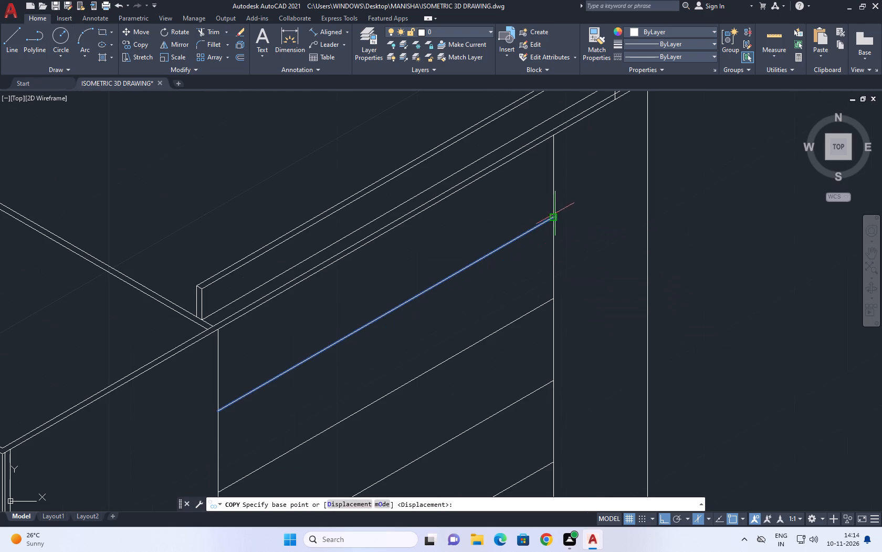
click(554, 215)
text(0.1134)
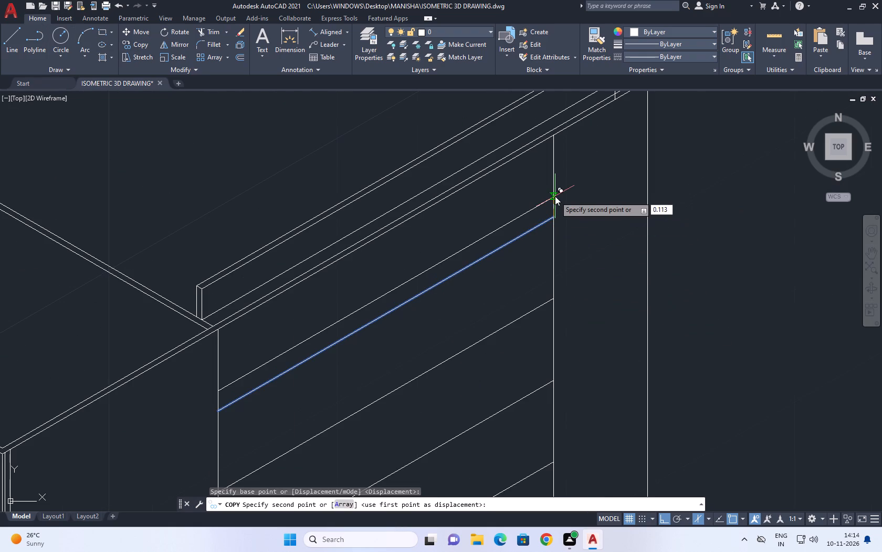
key(Return)
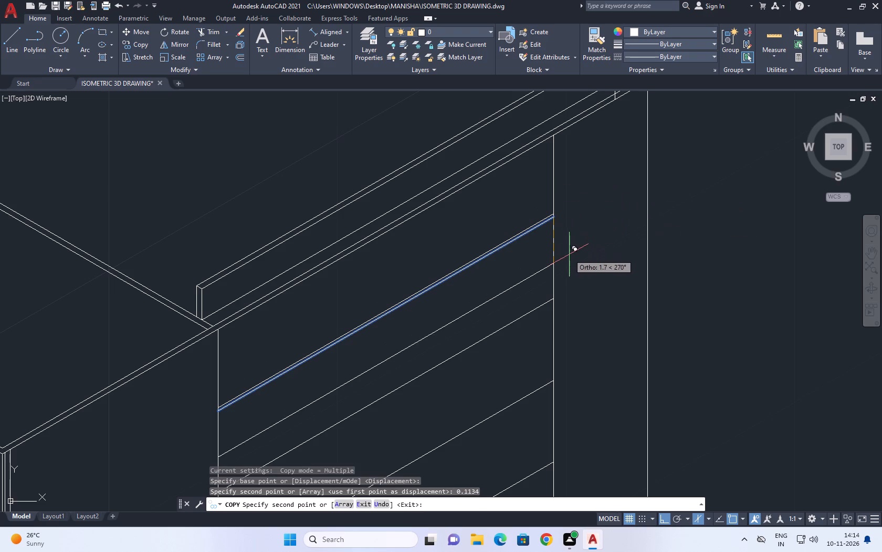
text(0.1134)
key(Return)
right_click(572, 218)
click(595, 236)
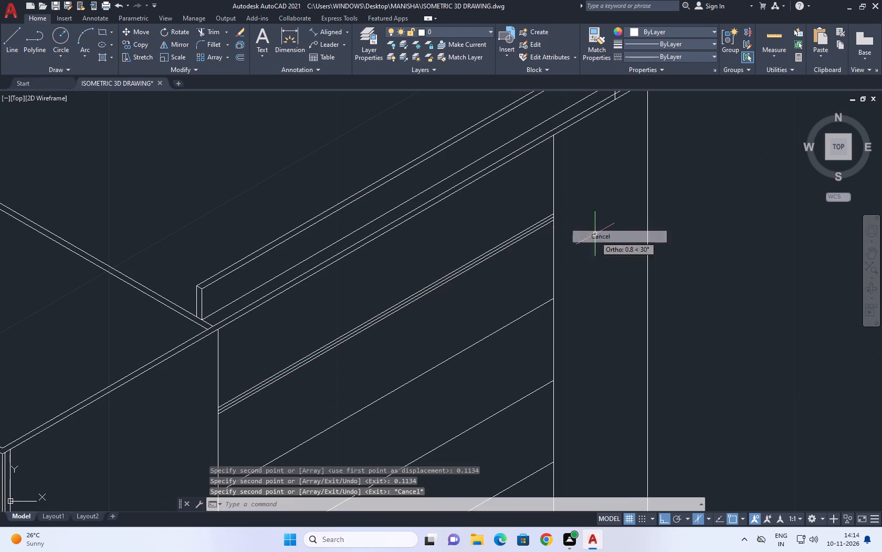
Draw a vertical line joining the rear endpoints of the side wall's topmost band's upper and lower lines.
click(8, 38)
scroll(539, 233, up, 4)
click(579, 177)
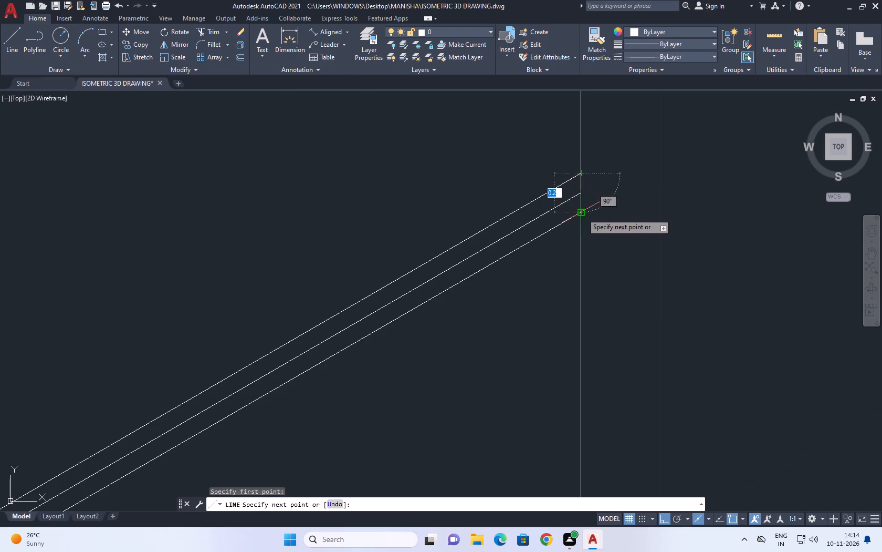
click(583, 213)
right_click(612, 162)
click(643, 180)
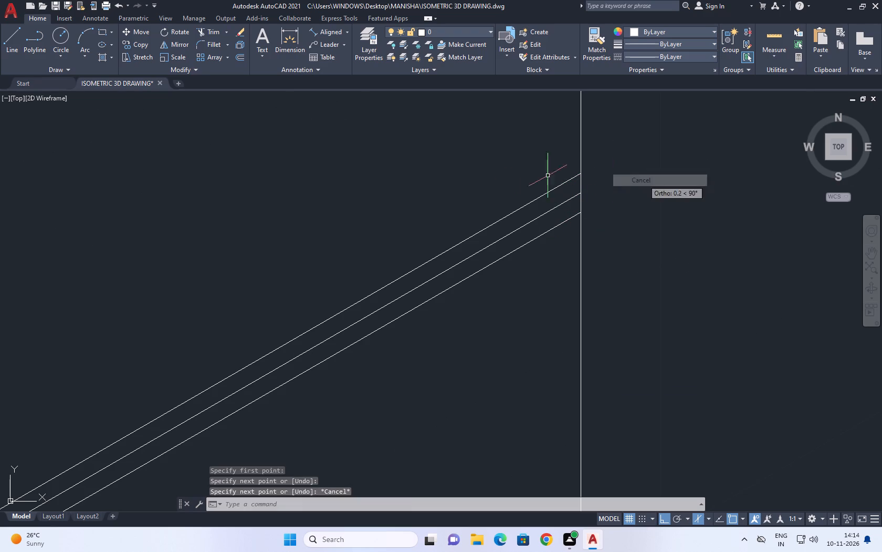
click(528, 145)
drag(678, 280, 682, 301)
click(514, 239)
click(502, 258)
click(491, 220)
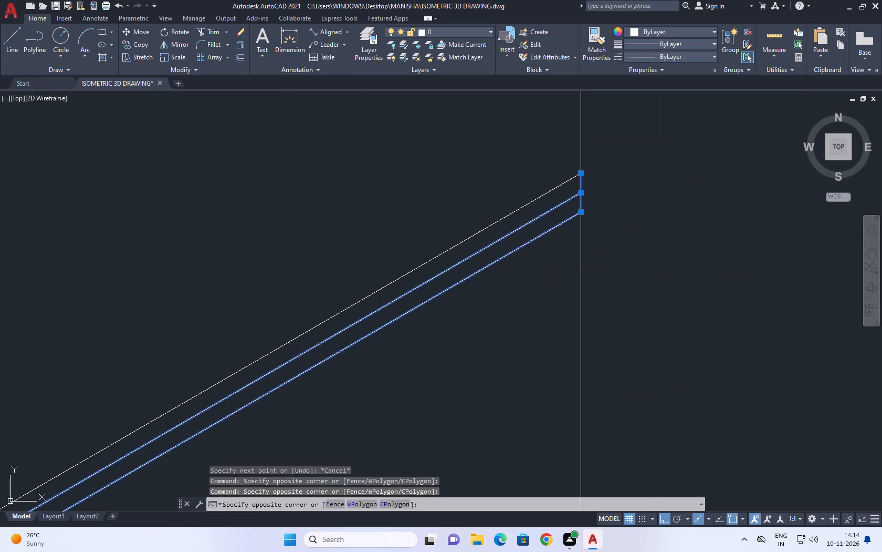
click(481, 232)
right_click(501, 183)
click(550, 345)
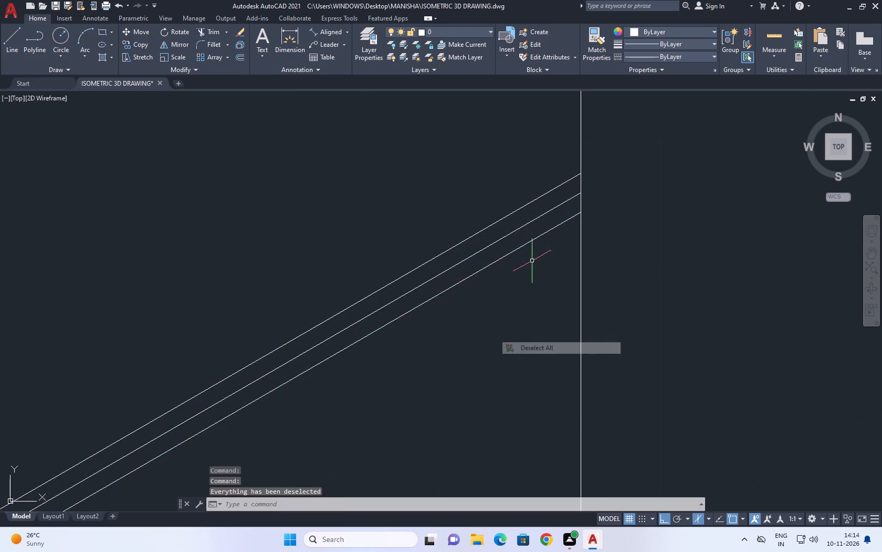
Copy the topmost band's outer lines and end line from its centre line's rear endpoint onto the second and third floor lines.
scroll(528, 241, up, 1)
drag(528, 241, 525, 248)
drag(516, 263, 513, 269)
click(500, 206)
click(478, 192)
middle_drag(588, 181, 550, 276)
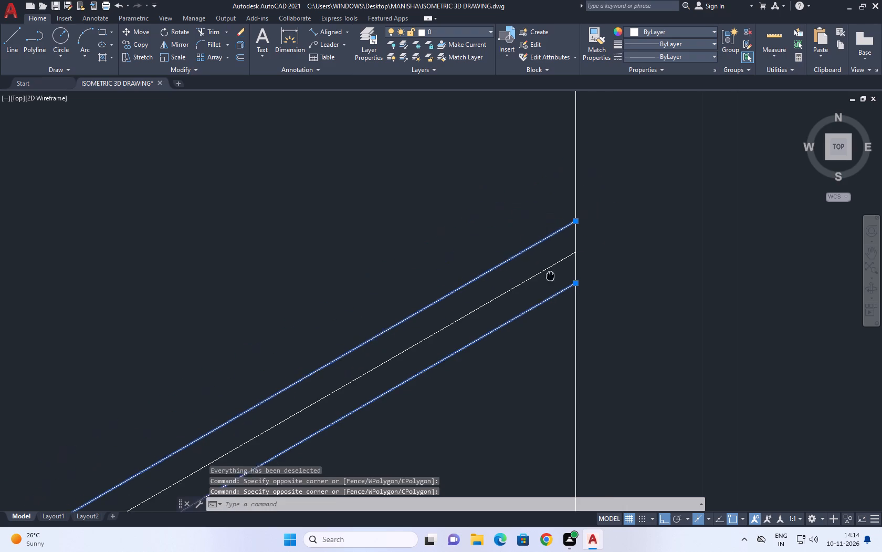
click(526, 185)
drag(604, 303, 607, 322)
drag(139, 42, 142, 49)
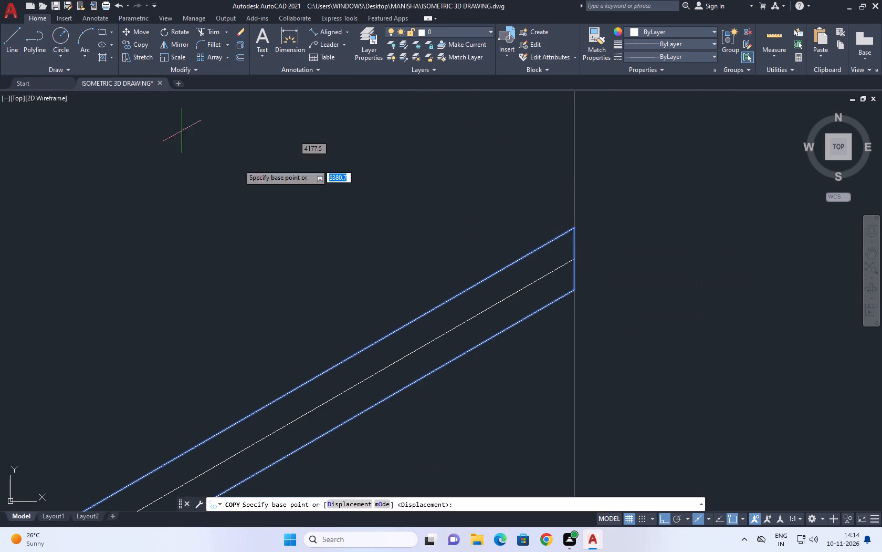
click(574, 260)
scroll(589, 230, down, 6)
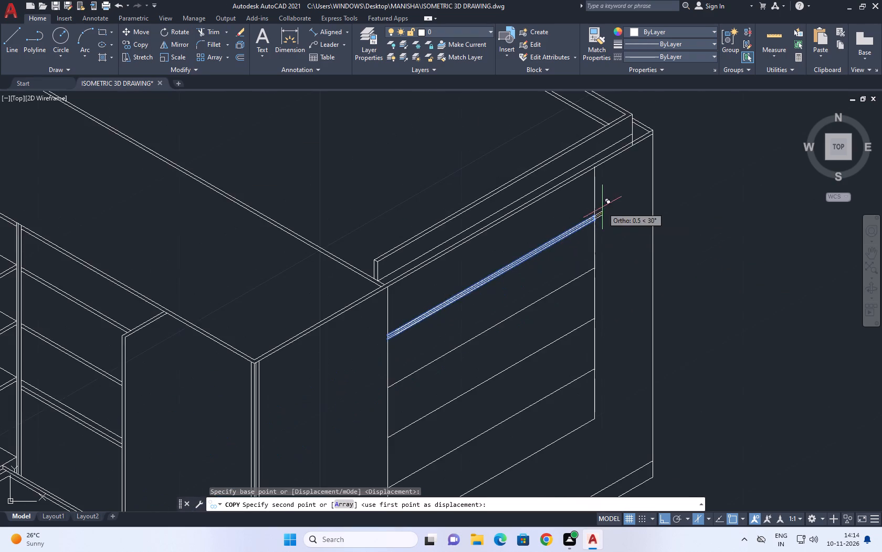
scroll(598, 269, up, 2)
click(586, 268)
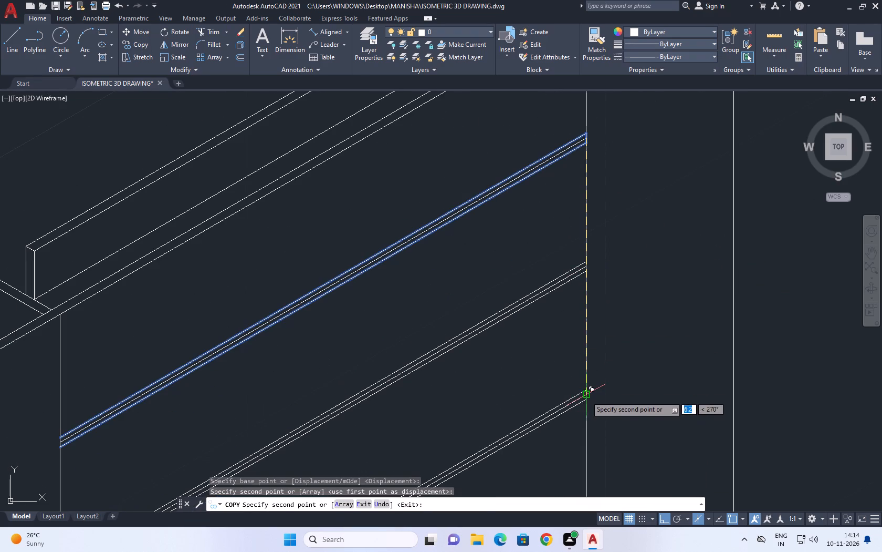
click(586, 394)
Copy the same band lines onto the rear endpoints of the fourth floor line and the side wall's bottom edge.
scroll(579, 252, down, 3)
scroll(589, 309, up, 3)
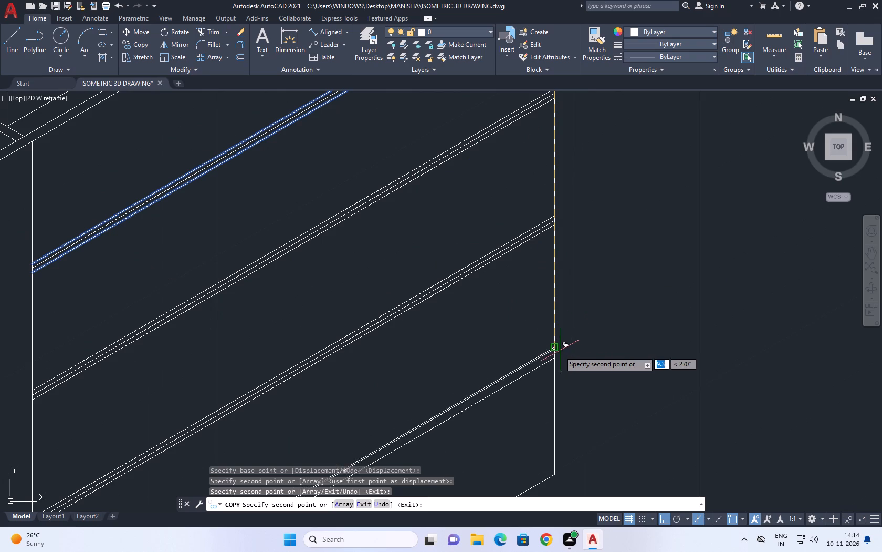
click(552, 349)
scroll(539, 251, down, 2)
scroll(545, 329, up, 1)
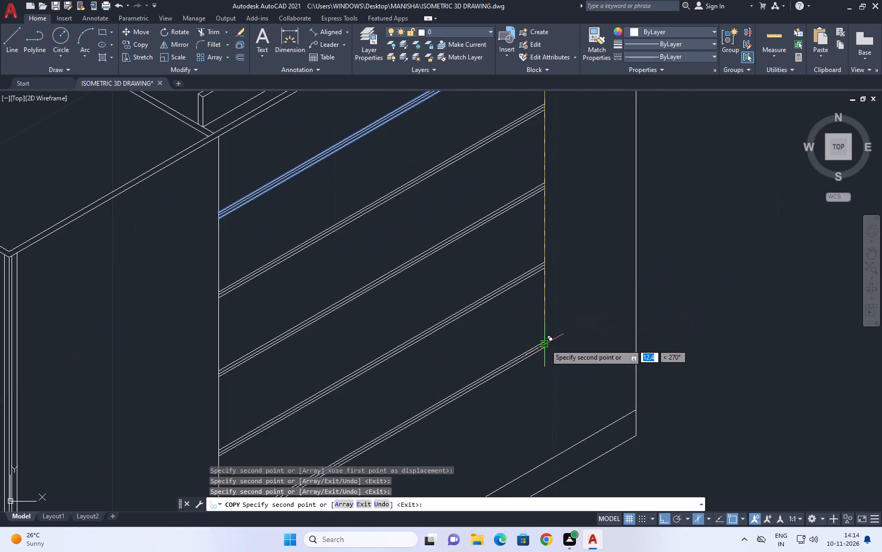
click(545, 343)
right_click(562, 284)
drag(580, 293, 580, 298)
Erase the centre lines of the side wall's four upper floor bands, leaving the bottom edge line out of the selection.
scroll(550, 239, down, 3)
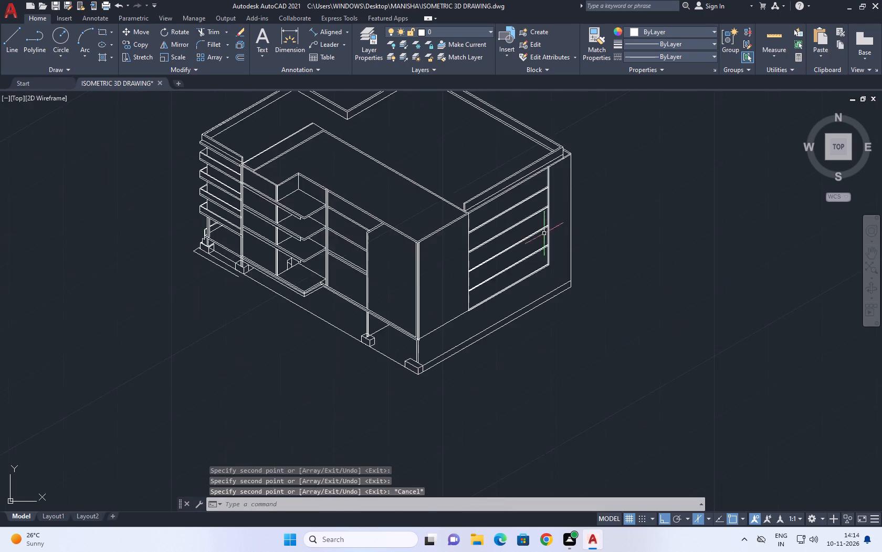
scroll(523, 224, up, 4)
scroll(478, 221, up, 2)
click(480, 231)
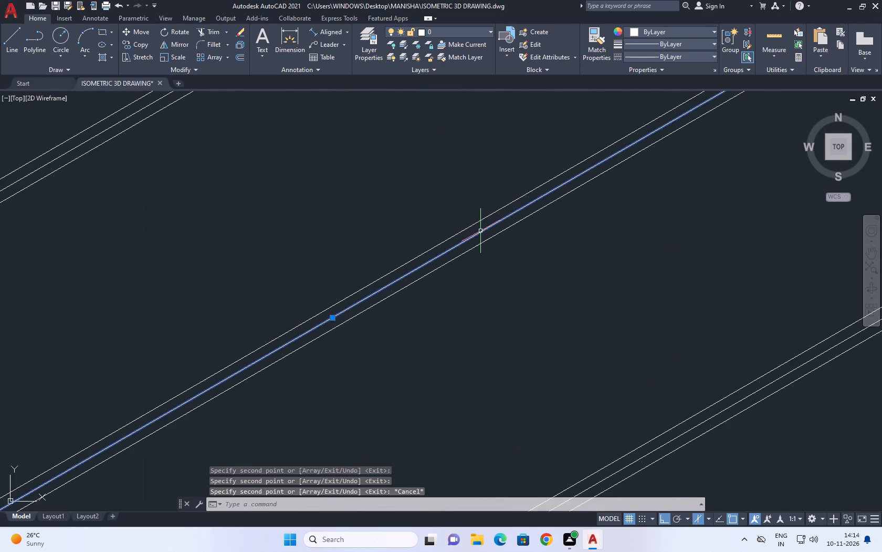
scroll(394, 287, down, 3)
scroll(508, 298, up, 2)
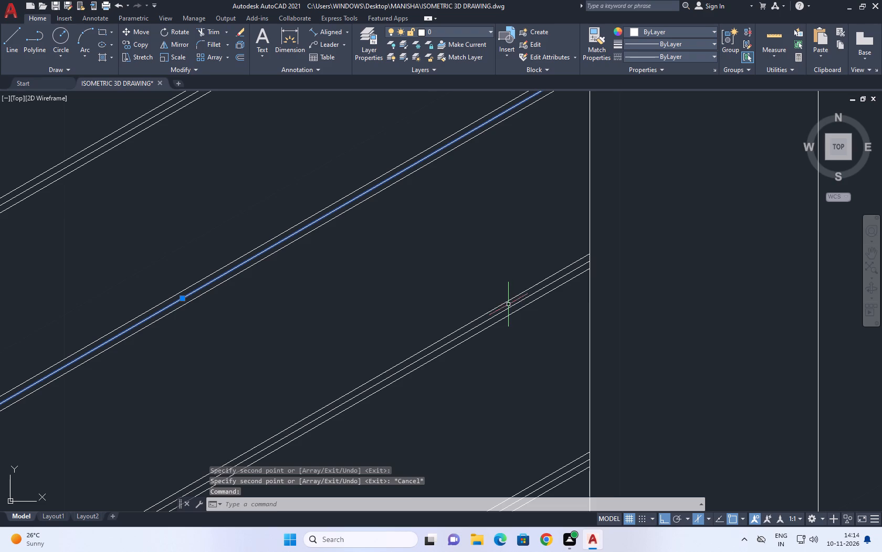
click(508, 305)
click(508, 309)
middle_drag(531, 306, 531, 206)
scroll(543, 393, up, 1)
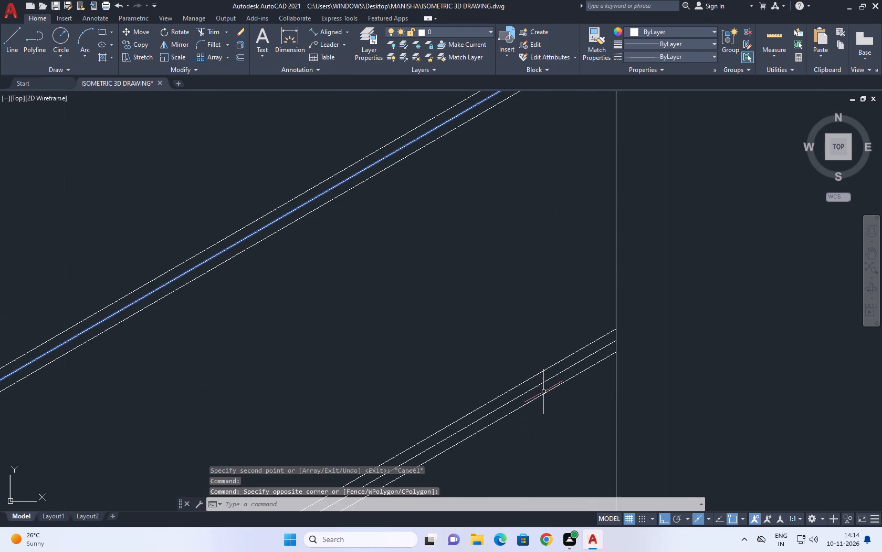
click(547, 385)
click(542, 374)
scroll(523, 246, down, 3)
scroll(529, 369, up, 2)
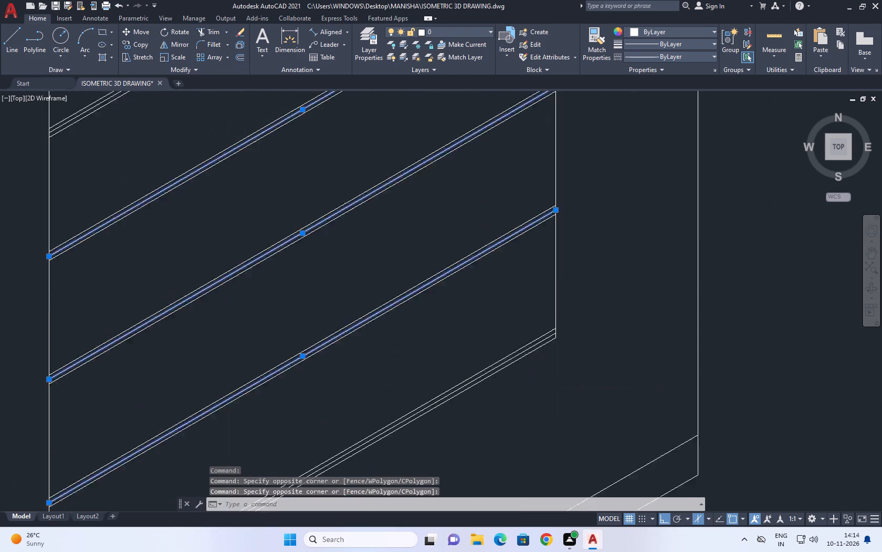
scroll(528, 369, up, 2)
scroll(497, 332, up, 2)
click(485, 300)
drag(463, 282, 450, 286)
scroll(471, 304, down, 8)
scroll(513, 315, up, 1)
middle_drag(505, 214, 512, 376)
scroll(484, 305, down, 2)
scroll(362, 461, up, 3)
scroll(409, 410, up, 2)
middle_drag(404, 384, 433, 369)
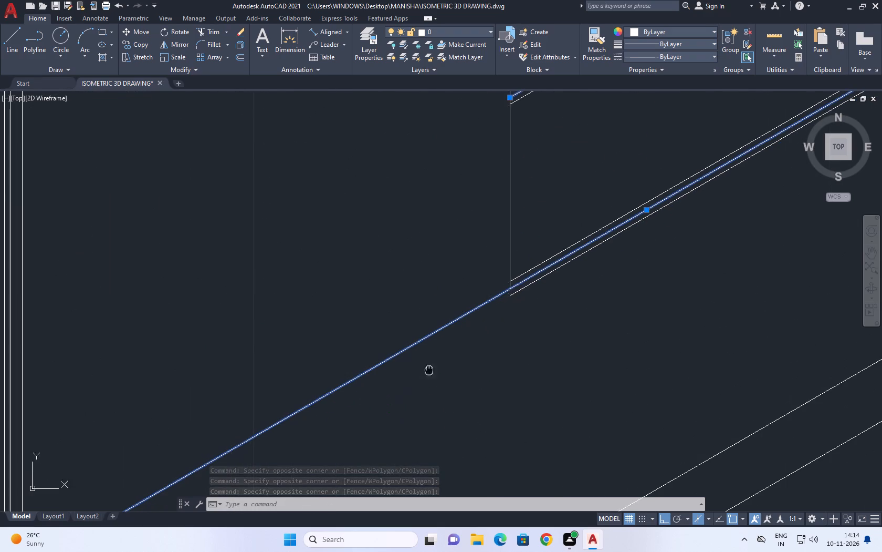
middle_drag(433, 369, 464, 349)
shift+drag(451, 397, 422, 356)
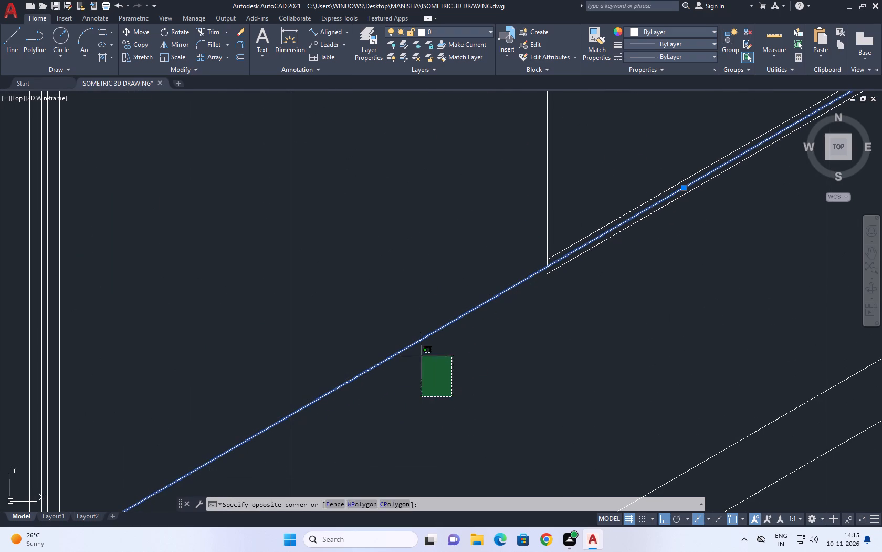
shift+click(339, 310)
shift+scroll(396, 339, down, 7)
scroll(474, 313, up, 6)
scroll(458, 256, up, 2)
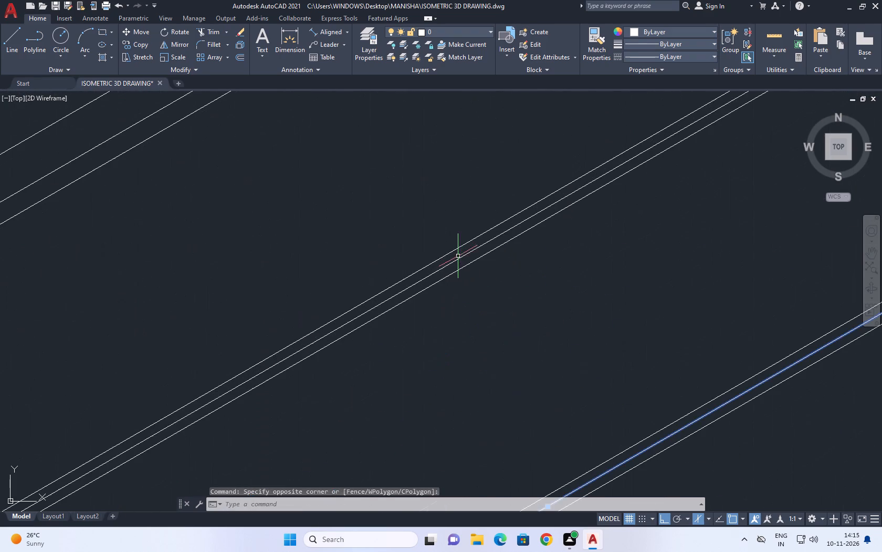
click(455, 260)
key(Delete)
scroll(423, 263, down, 5)
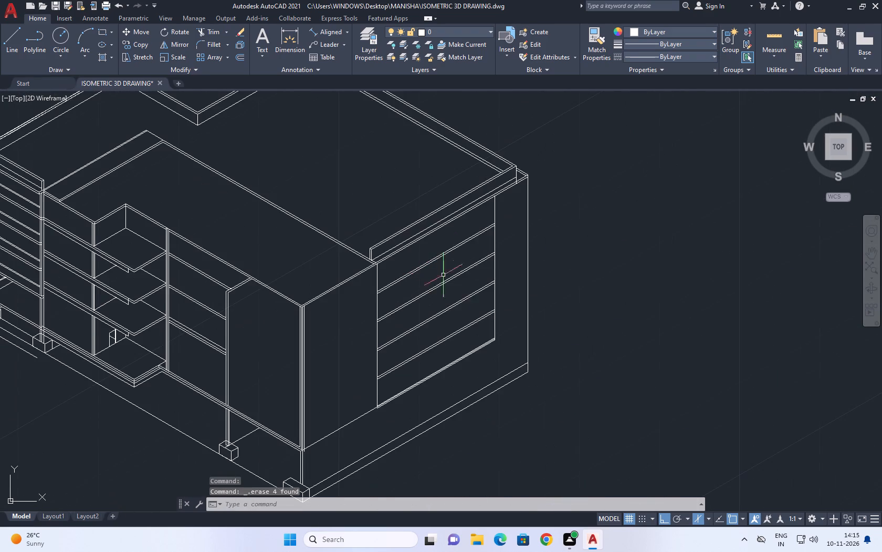
Extend the side wall's front vertical line down to the lower line of the bottom band.
middle_drag(439, 373, 438, 364)
scroll(351, 387, up, 2)
scroll(415, 404, up, 1)
middle_drag(453, 415, 448, 394)
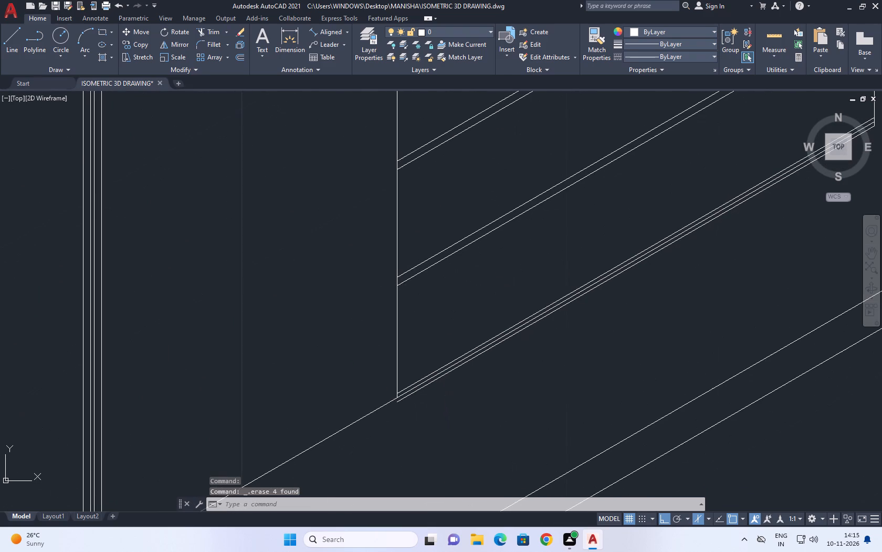
text(EX)
key(space)
click(361, 364)
click(424, 365)
key(Escape)
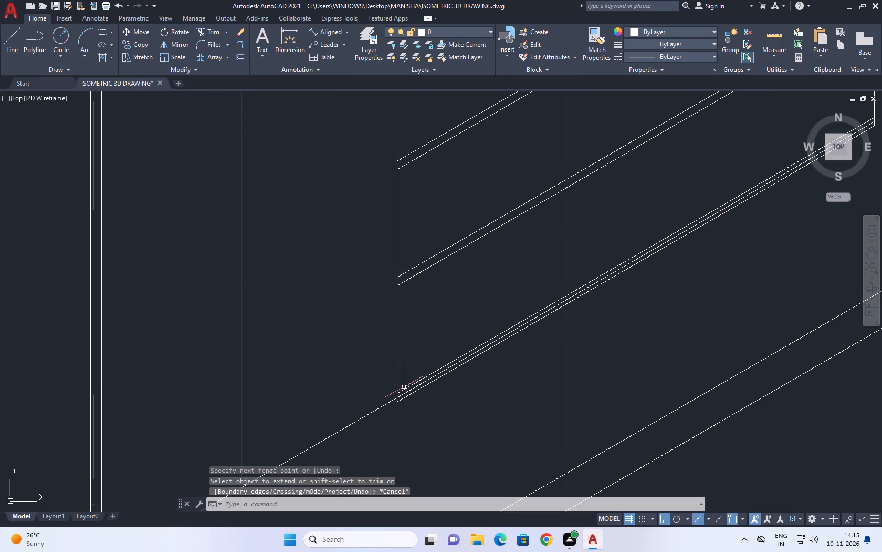
Trim away the centre line inside the side wall's bottom band.
key(t)
key(r)
key(space)
scroll(406, 395, up, 1)
click(408, 389)
scroll(408, 389, down, 3)
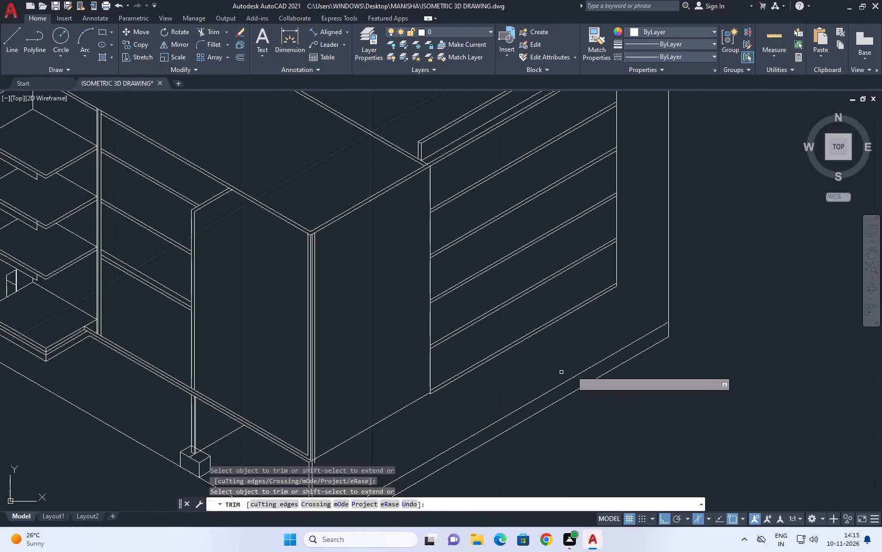
key(Escape)
Look over the side wall's floor bands and the building's near corner column and footing.
middle_drag(660, 274, 665, 285)
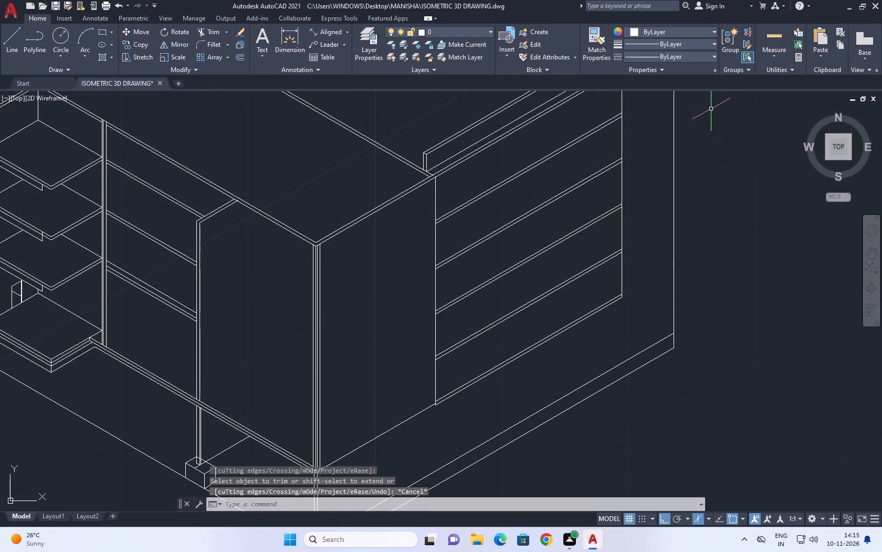
scroll(682, 209, down, 1)
middle_drag(634, 242, 631, 257)
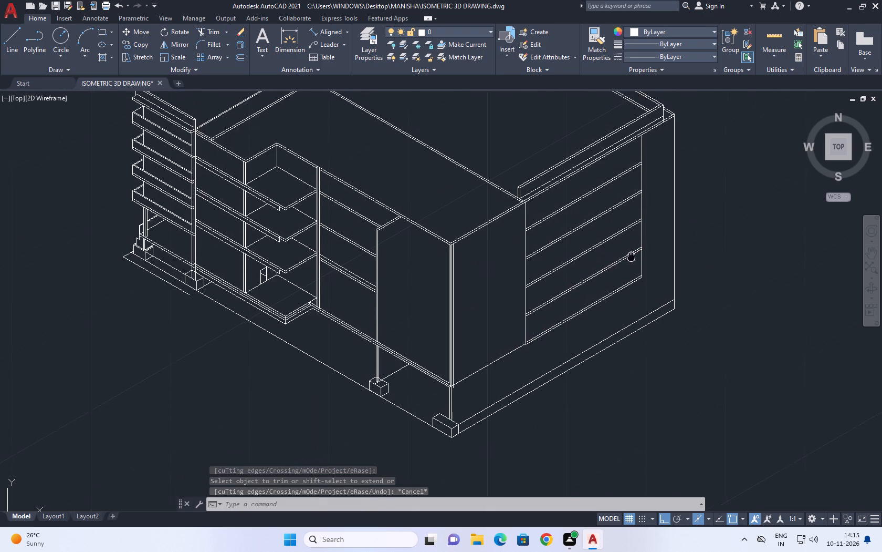
middle_drag(631, 257, 634, 315)
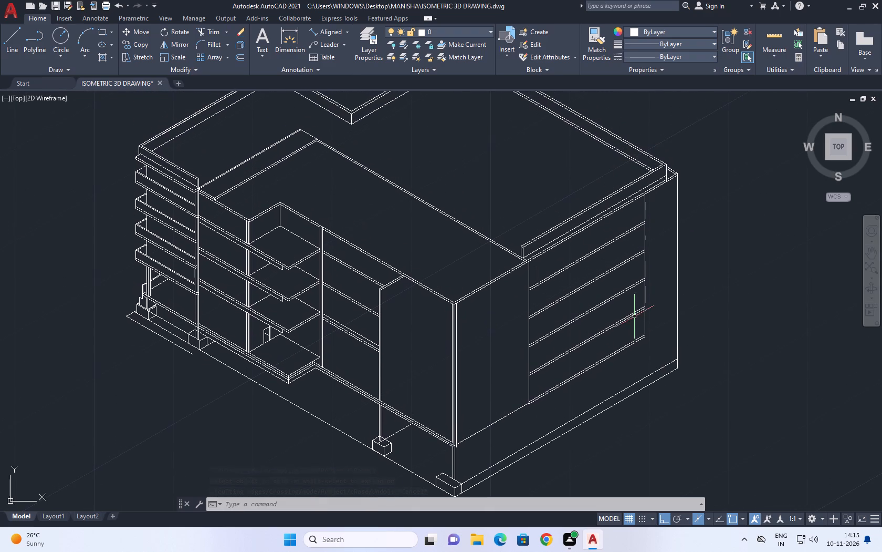
middle_drag(649, 374, 677, 323)
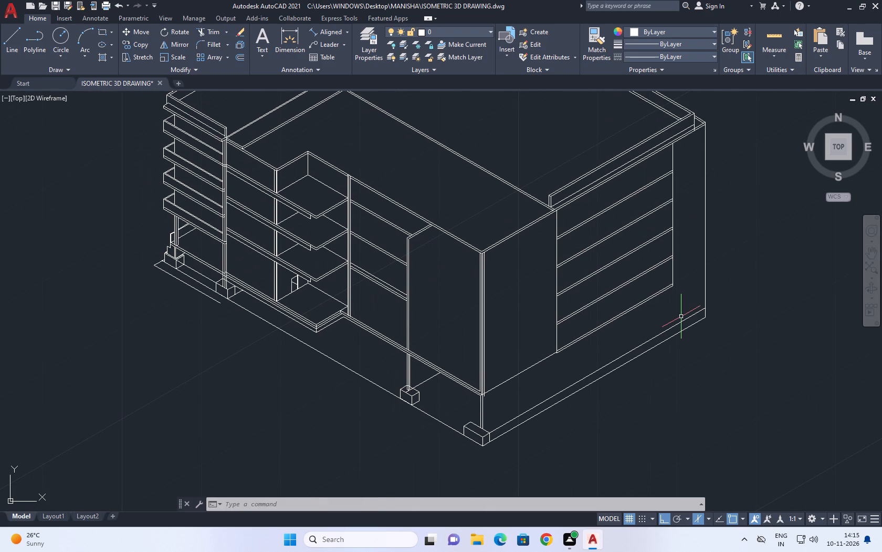
middle_drag(512, 344, 512, 281)
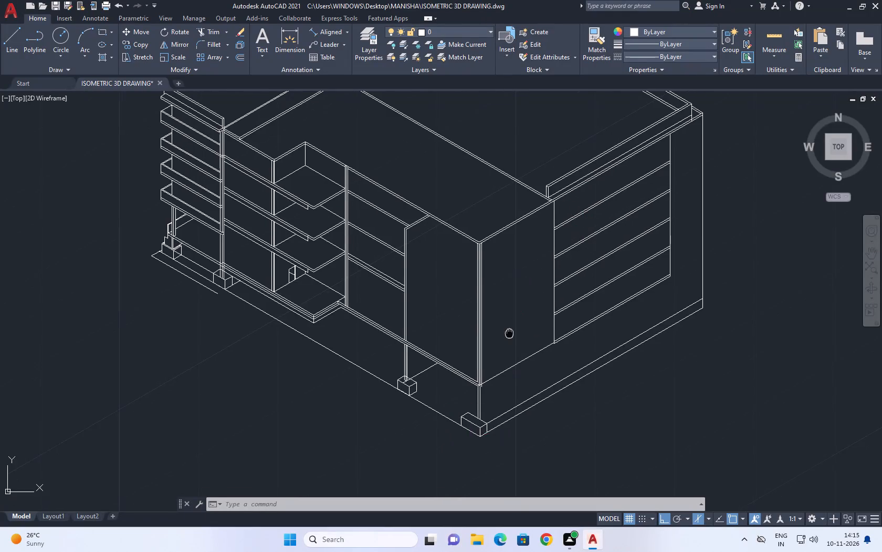
scroll(455, 16, up, 1)
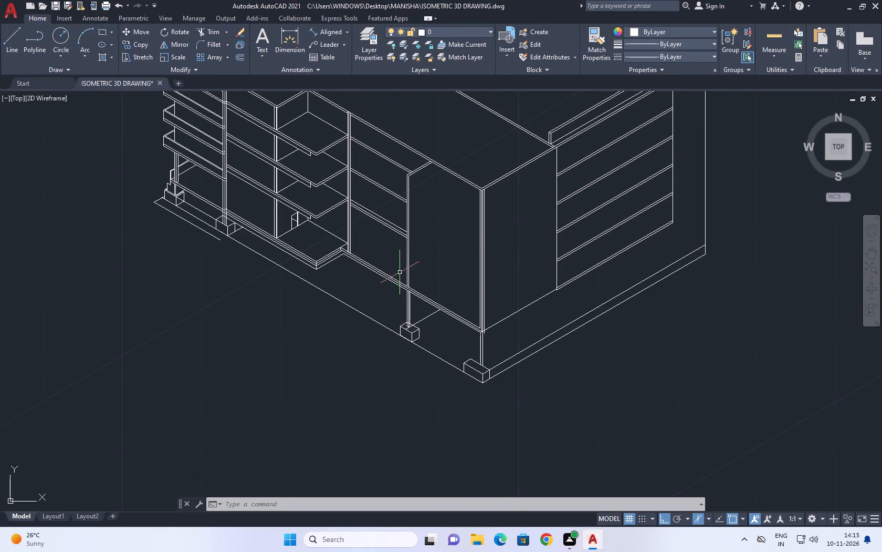
middle_drag(522, 324, 468, 330)
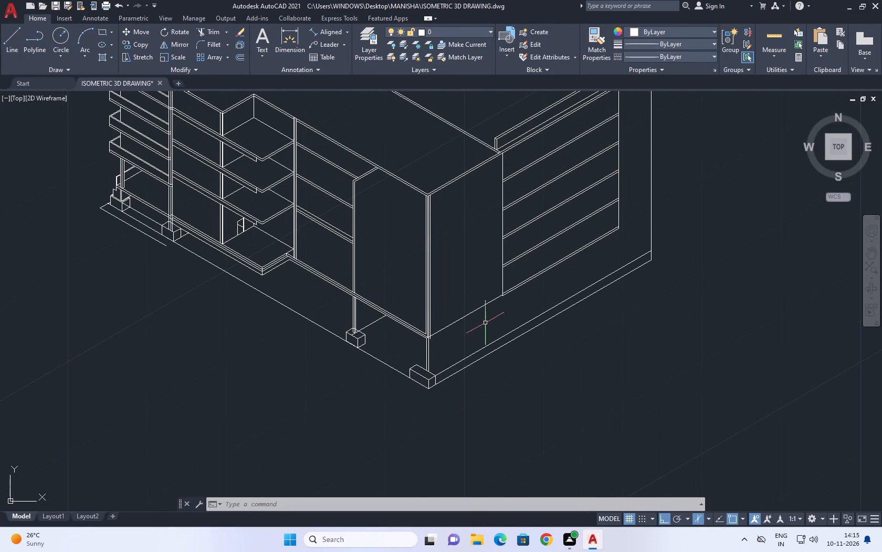
Draw a line from the corner column's outer edge, about 0.2 along the left isoplane, then about 2.0 down past the footing's top edge.
click(17, 39)
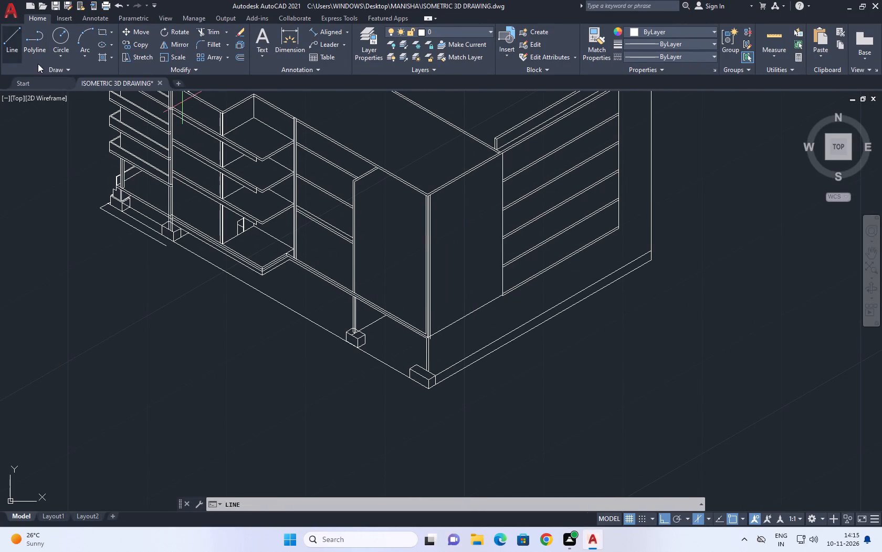
scroll(433, 353, up, 3)
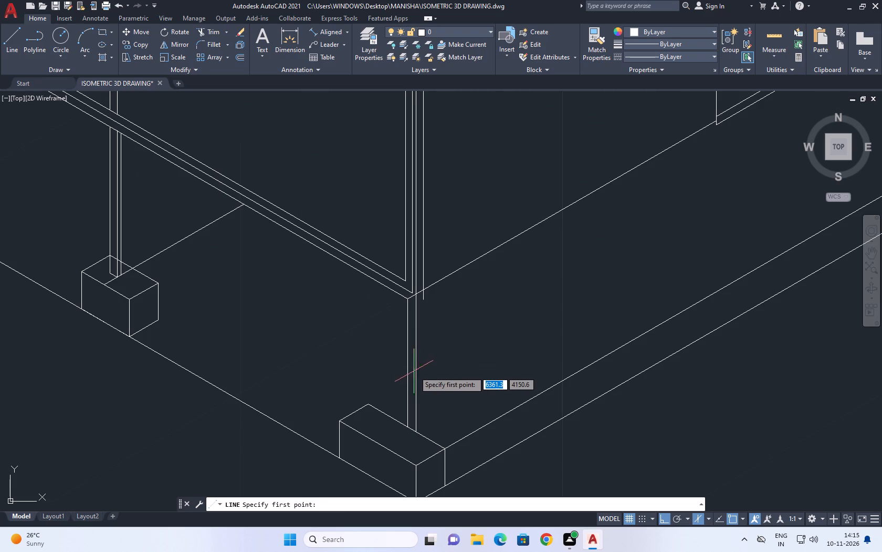
click(416, 371)
scroll(427, 372, up, 1)
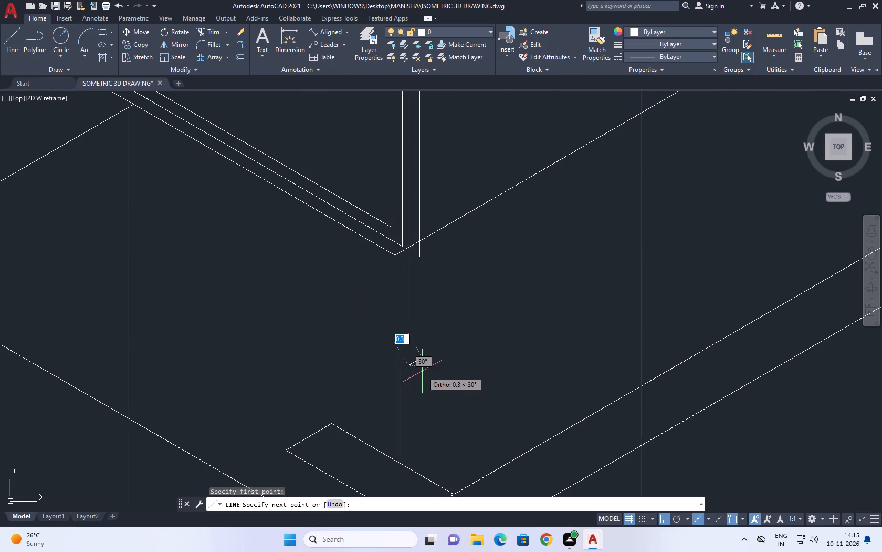
key(F5)
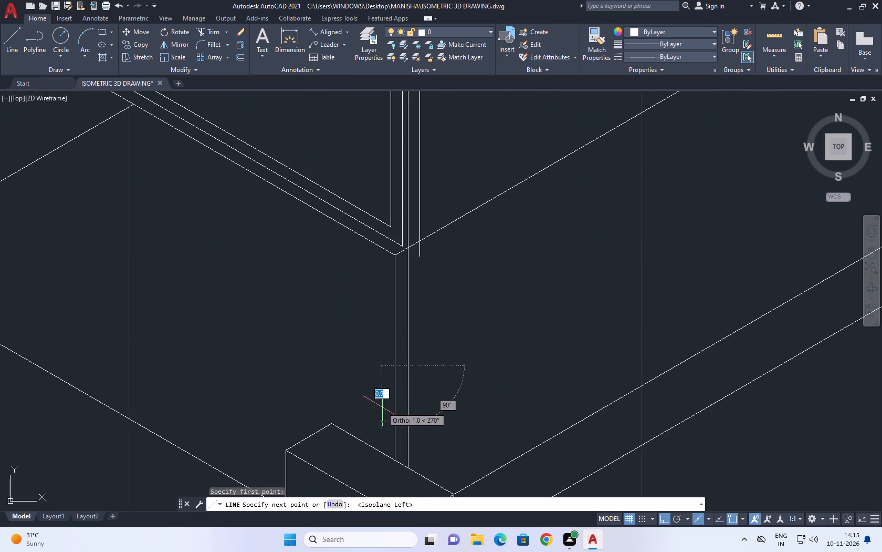
middle_drag(418, 380, 406, 301)
scroll(406, 301, up, 2)
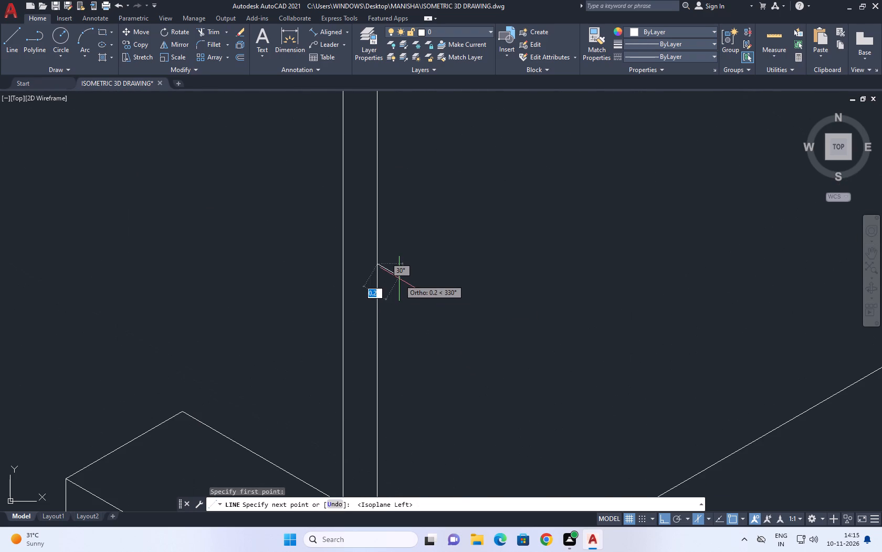
click(398, 279)
scroll(404, 272, down, 3)
scroll(403, 347, up, 2)
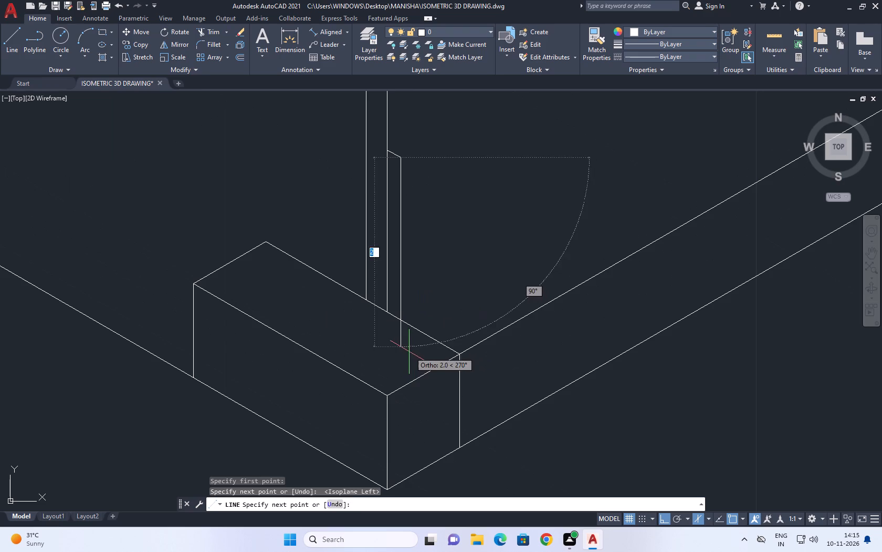
click(406, 351)
right_click(426, 248)
click(453, 258)
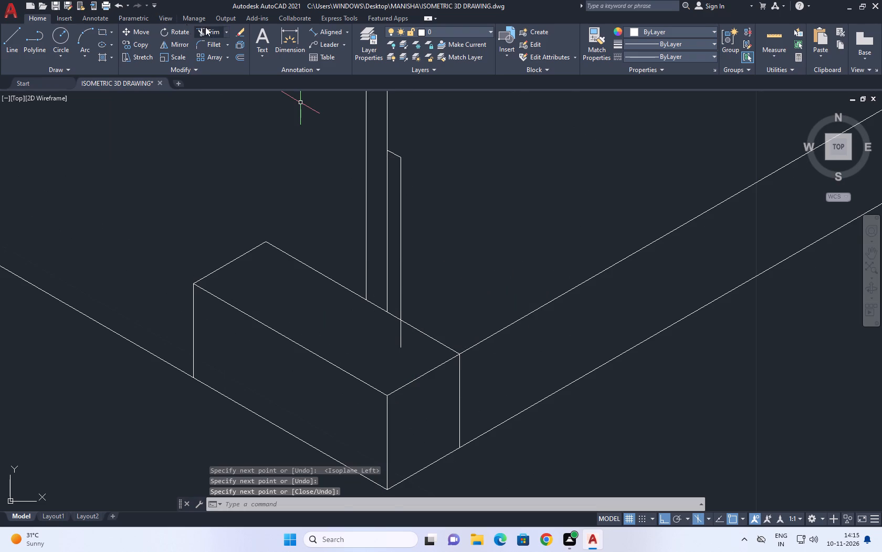
Trim the new vertical column line where it overhangs the footing's top edge.
click(212, 30)
click(408, 335)
click(385, 336)
right_click(453, 284)
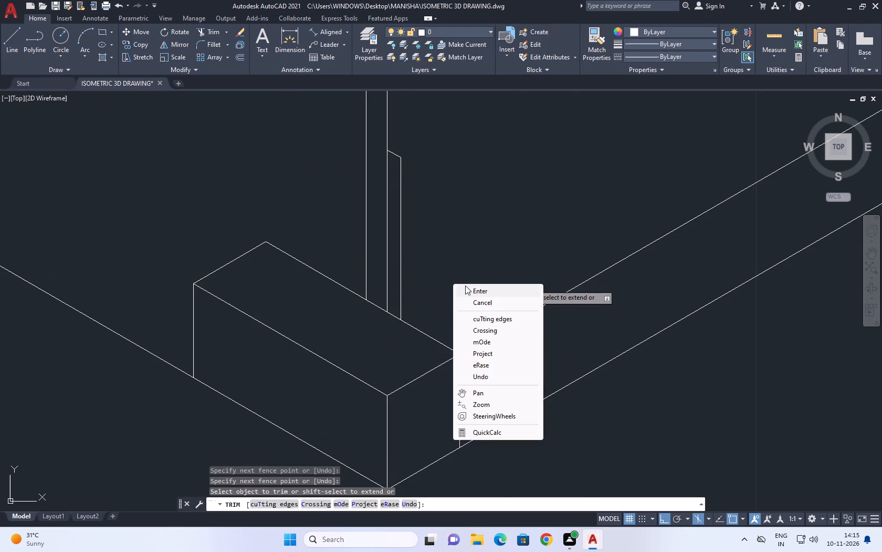
click(472, 293)
scroll(475, 291, down, 2)
middle_drag(519, 210, 409, 239)
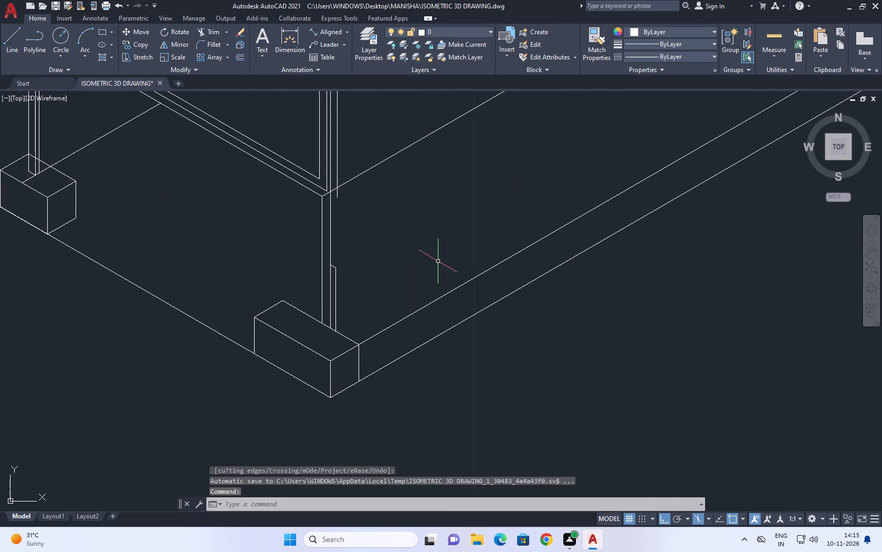
Draw a 30° line from the new column line's top corner along the side wall, running past the building's far vertical edge.
click(8, 48)
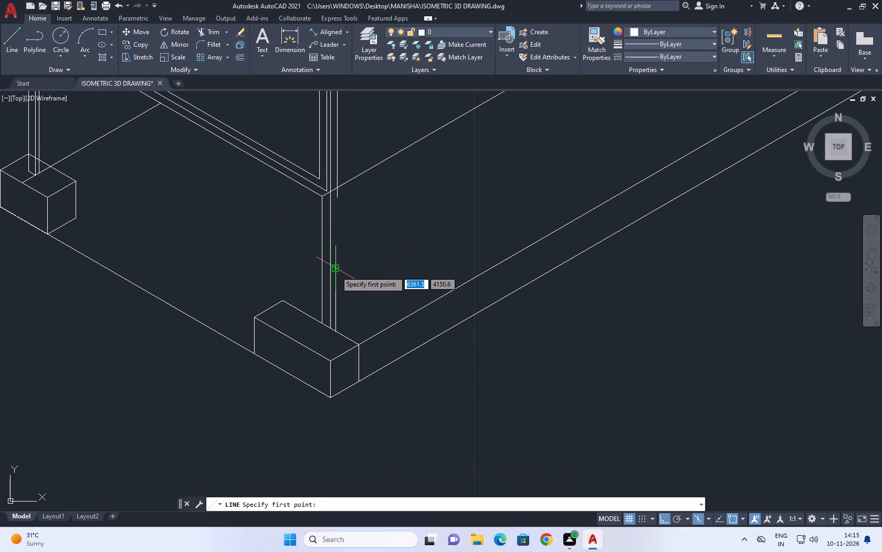
drag(337, 270, 349, 271)
scroll(391, 243, down, 3)
middle_drag(513, 188, 416, 242)
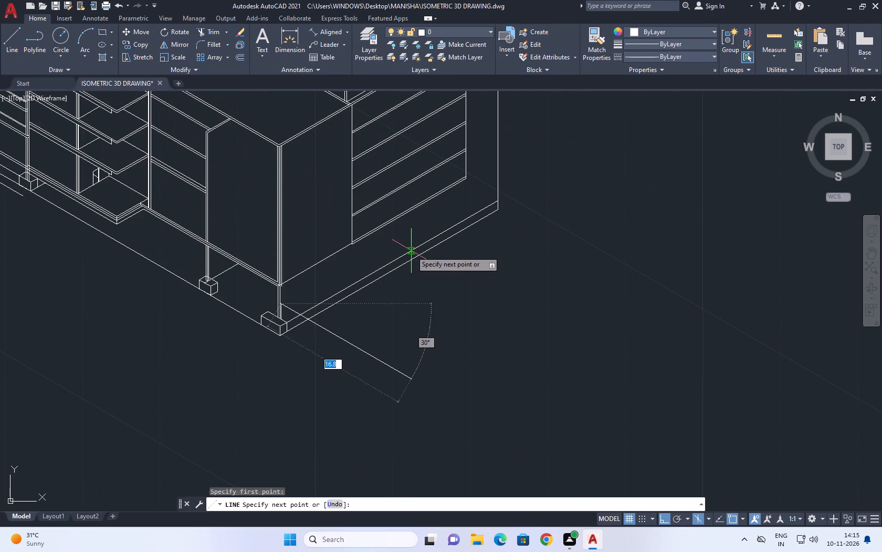
key(F5)
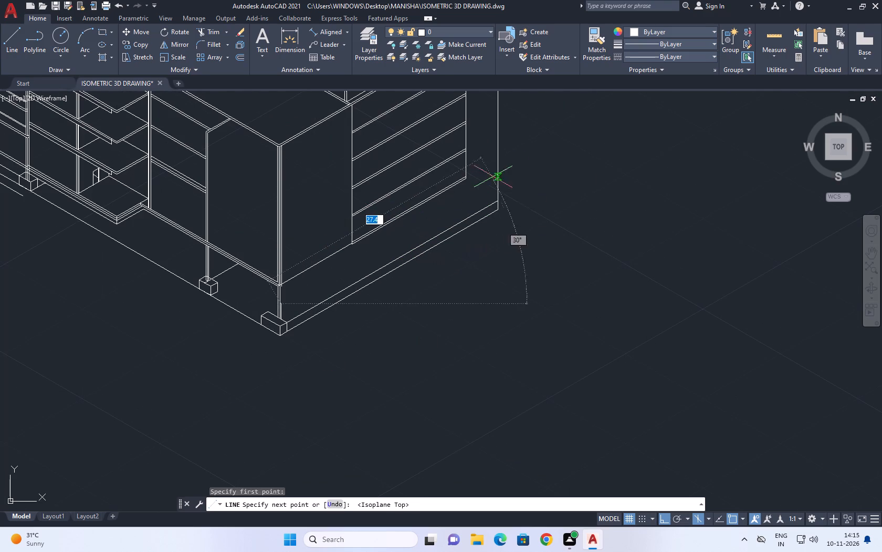
click(521, 159)
right_drag(565, 145, 565, 139)
click(610, 157)
middle_drag(473, 216, 472, 230)
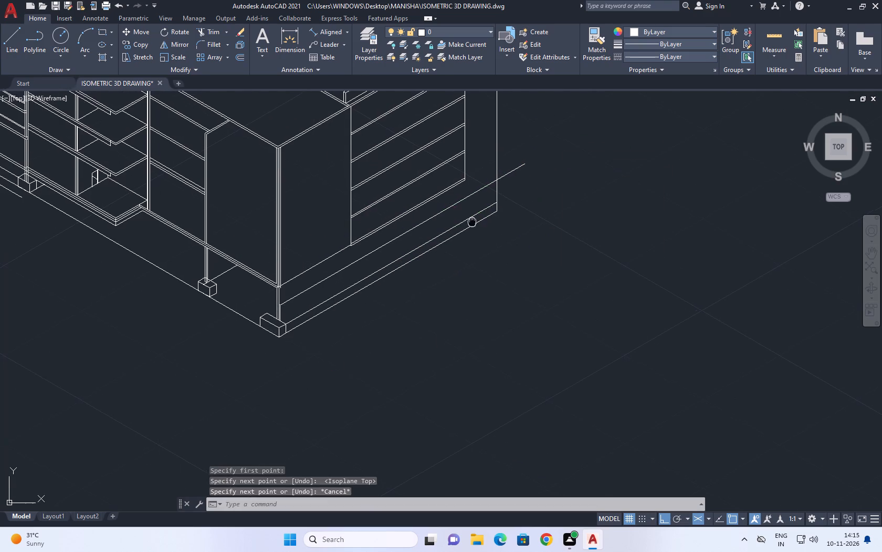
middle_drag(472, 230, 476, 306)
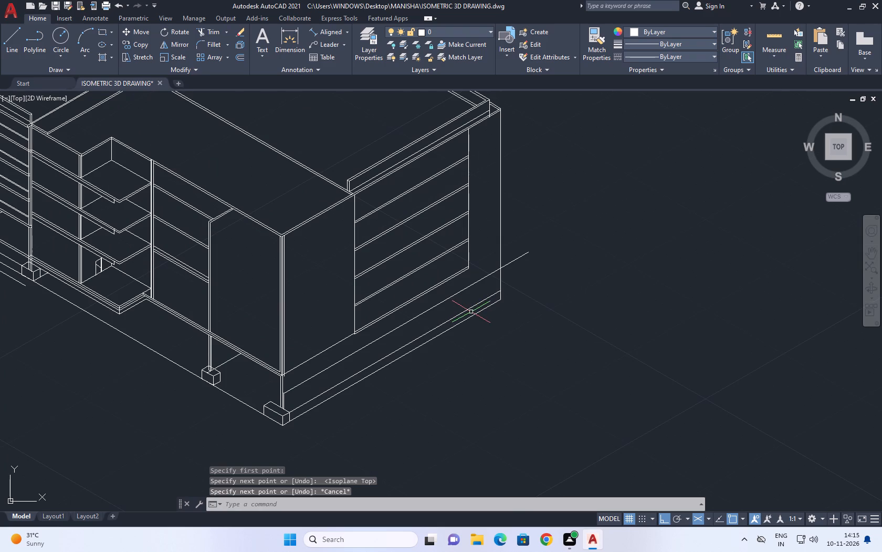
Measure the vertical gap from the bottom floor band's far lower corner down to the new sloping line.
scroll(423, 301, up, 2)
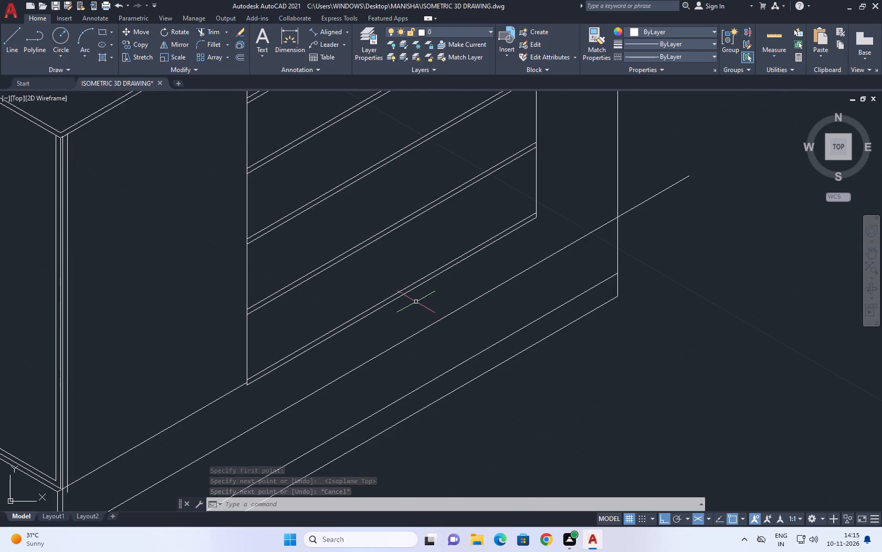
click(325, 30)
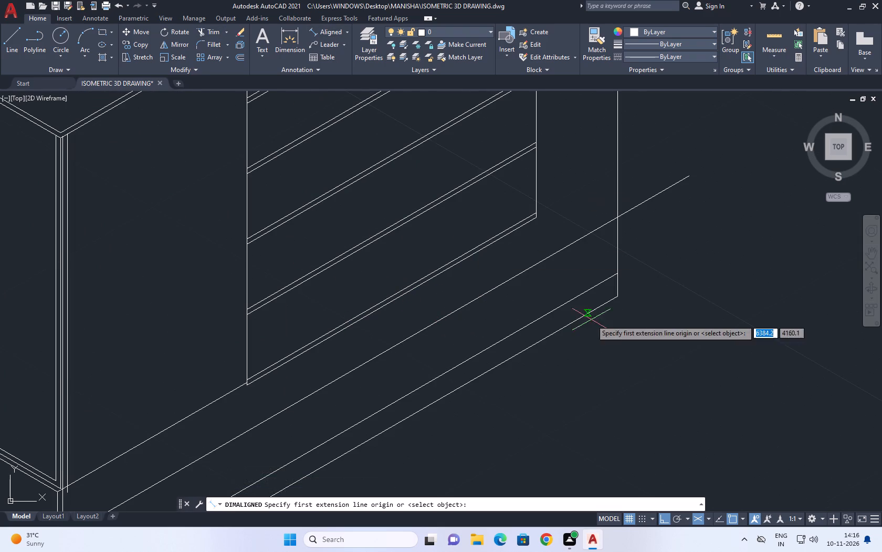
scroll(541, 231, up, 2)
click(531, 207)
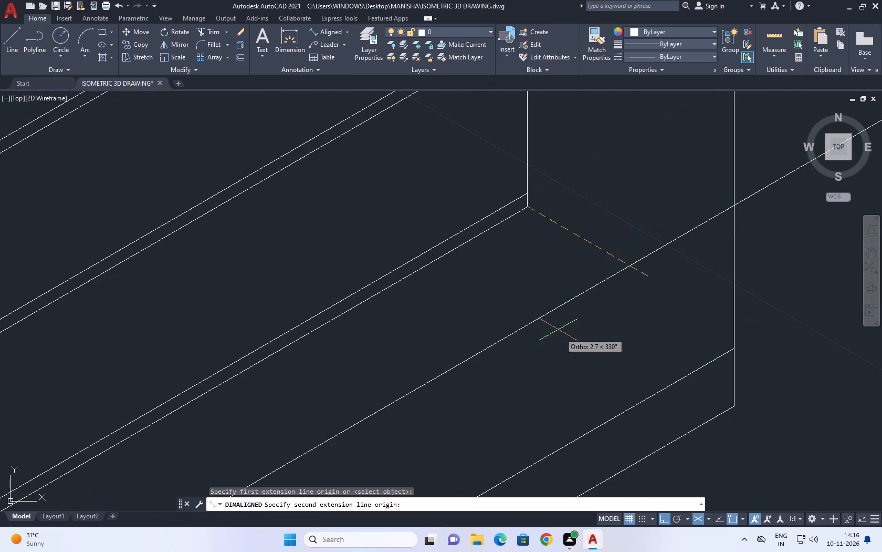
key(F5)
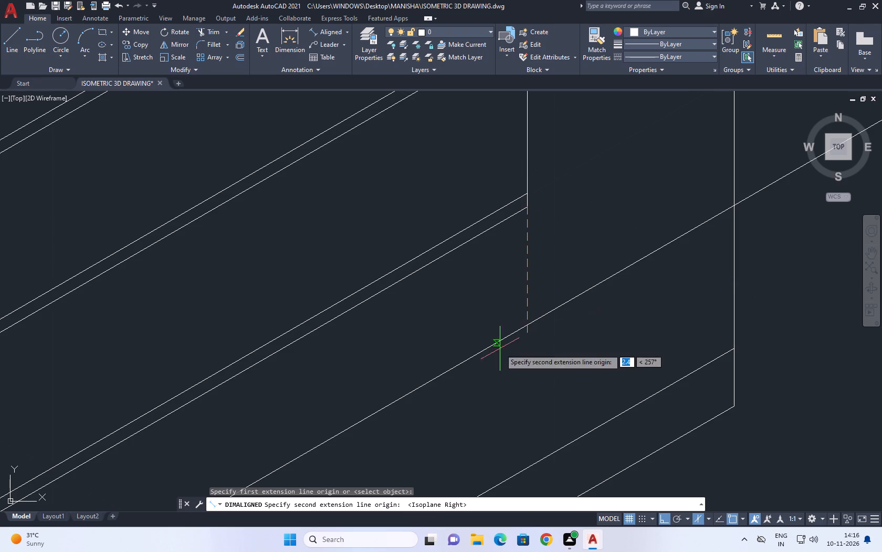
click(526, 324)
scroll(527, 336, down, 4)
right_click(582, 279)
click(613, 293)
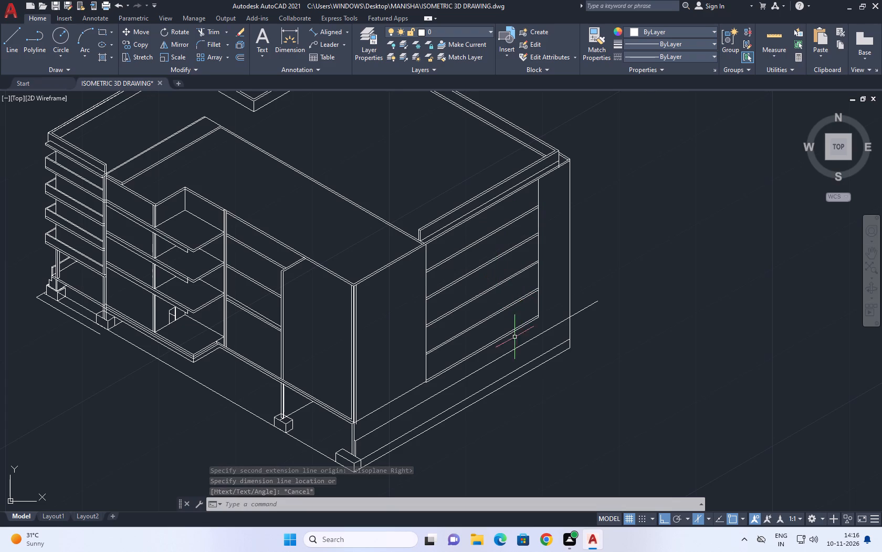
Move the side wall's five floor bands along the 30° axis to empty space clear of the building.
scroll(440, 357, up, 1)
click(477, 373)
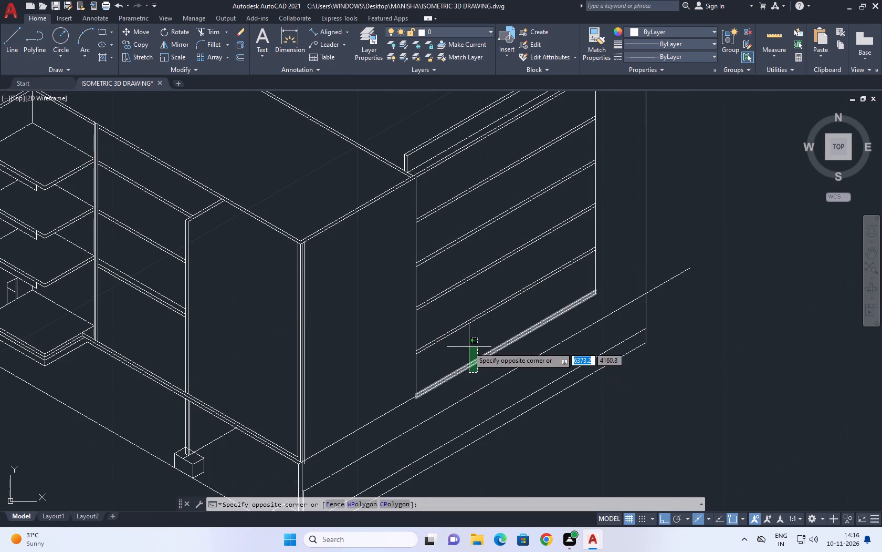
click(468, 347)
click(470, 340)
click(431, 189)
click(140, 29)
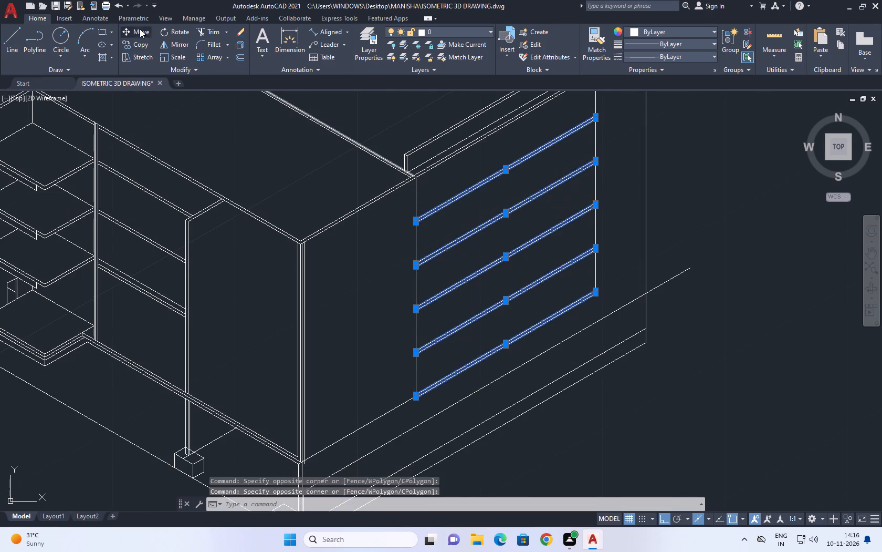
scroll(345, 305, up, 2)
click(352, 322)
scroll(360, 317, down, 4)
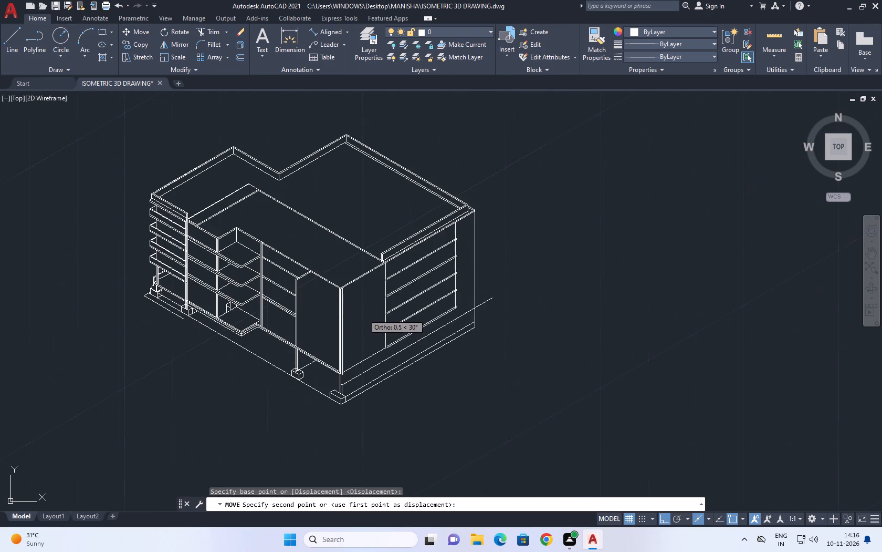
click(506, 261)
Extend the side wall's front and far vertical lines down to the new sloping line.
scroll(458, 297, up, 2)
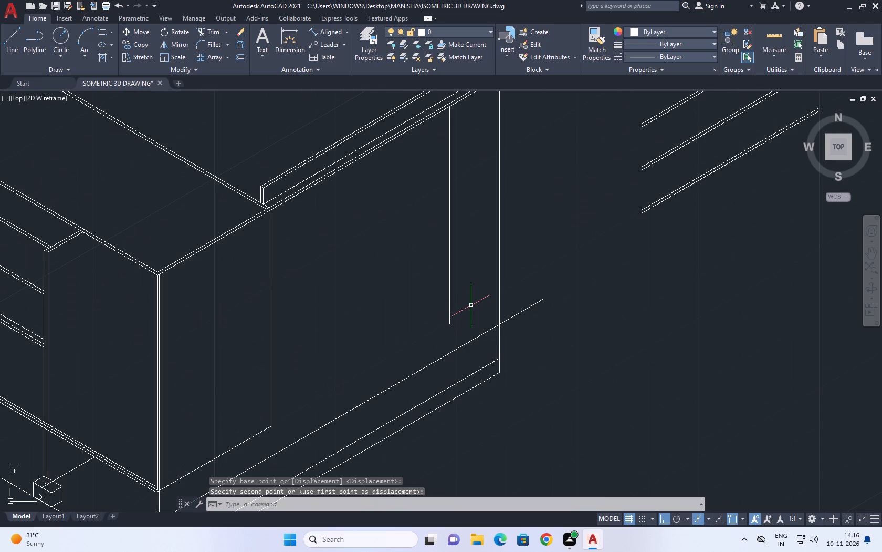
text(EX)
key(space)
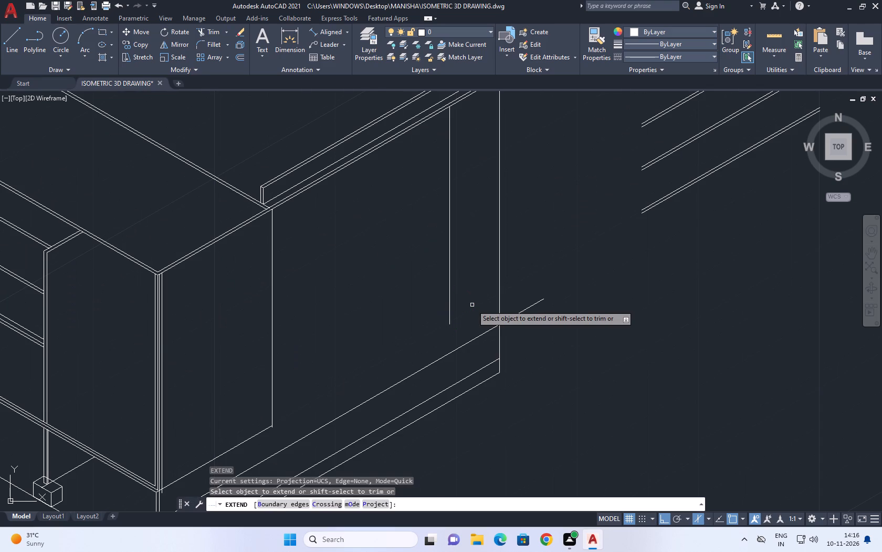
click(467, 181)
click(381, 226)
scroll(414, 231, down, 1)
drag(426, 264, 427, 264)
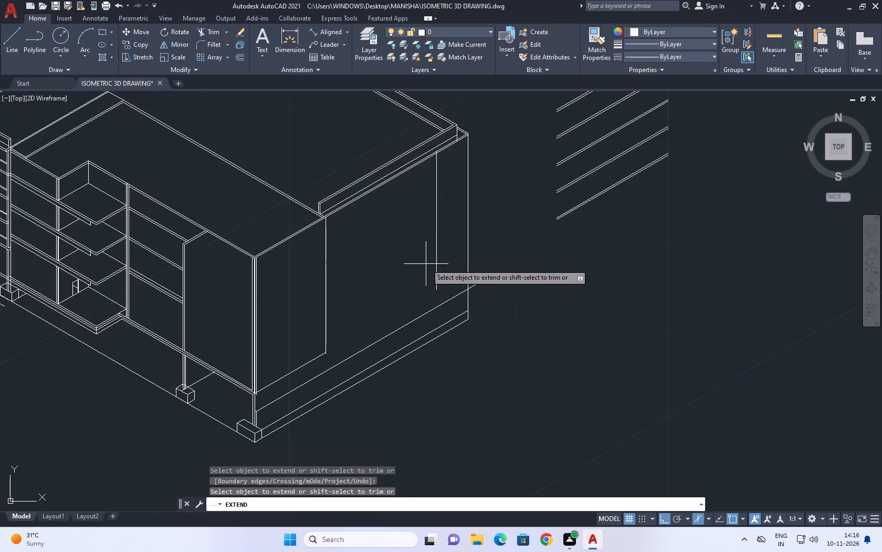
drag(427, 264, 434, 268)
click(447, 269)
click(332, 294)
click(305, 306)
right_click(363, 284)
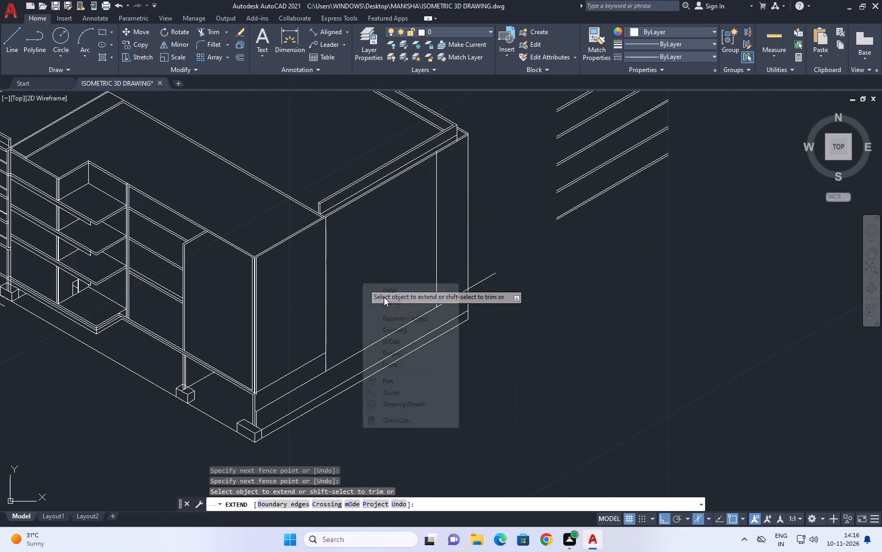
click(388, 298)
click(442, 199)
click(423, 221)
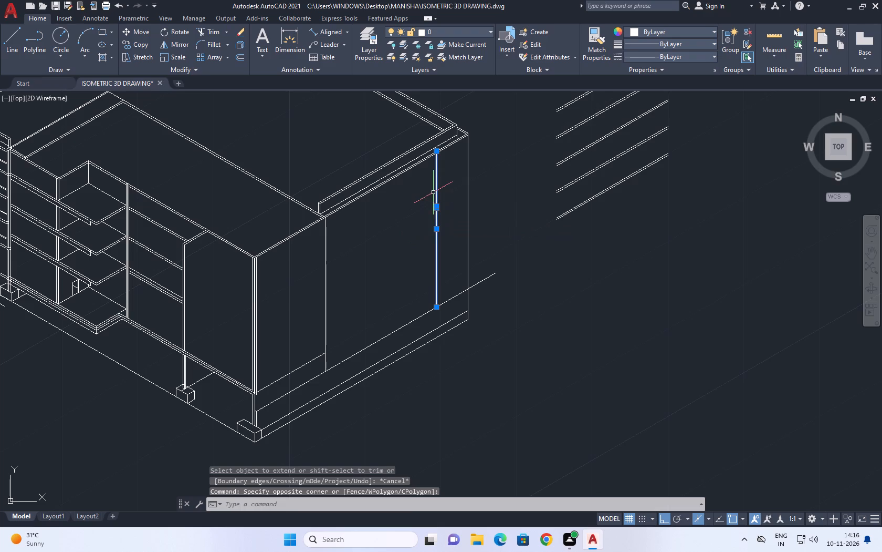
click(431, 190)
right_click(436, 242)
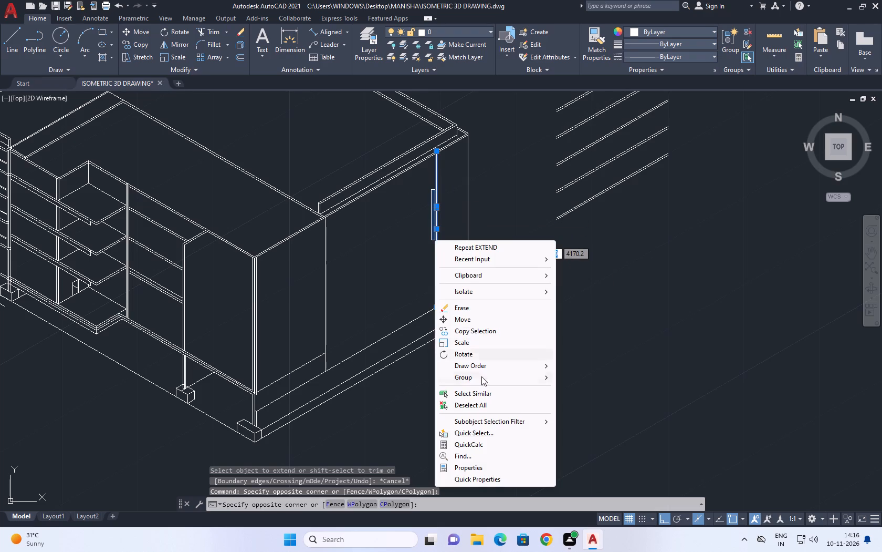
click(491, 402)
Erase the short segments lying over the side wall's far vertical line, keeping the full-height line.
scroll(428, 168, up, 3)
click(434, 103)
scroll(502, 288, down, 2)
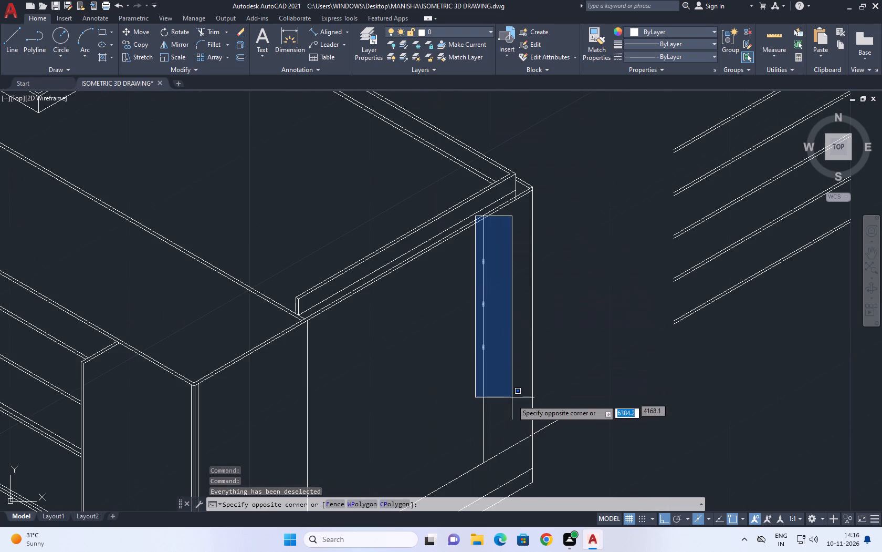
click(510, 444)
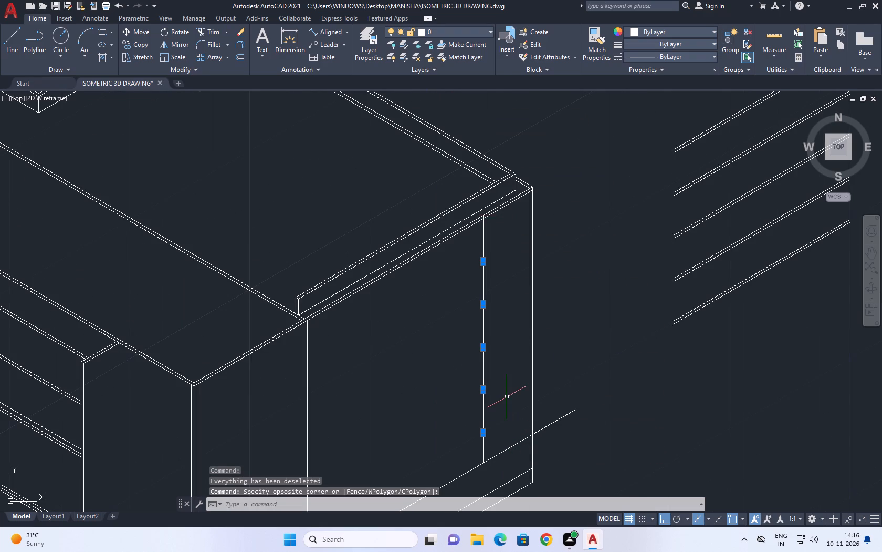
key(Delete)
Select the side wall's remaining full-height far vertical line.
click(472, 206)
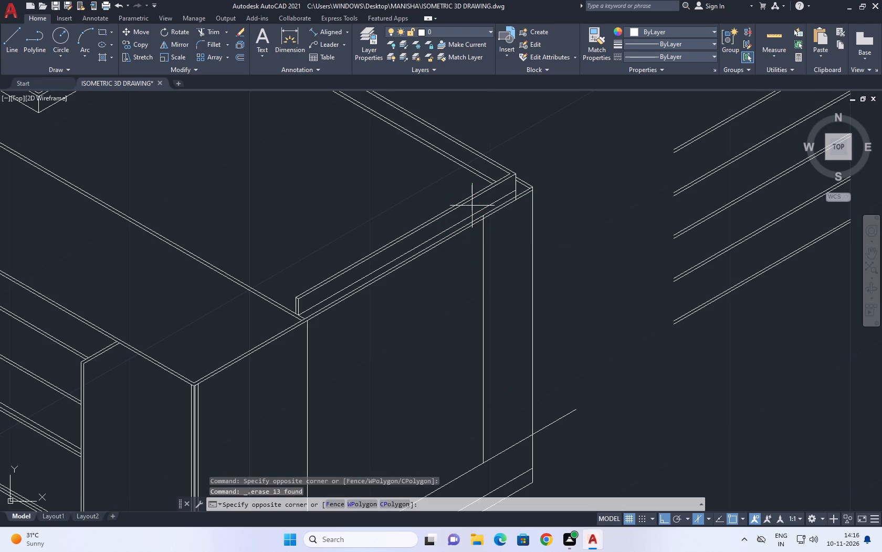
click(497, 351)
scroll(518, 218, down, 2)
click(507, 255)
drag(477, 272, 488, 280)
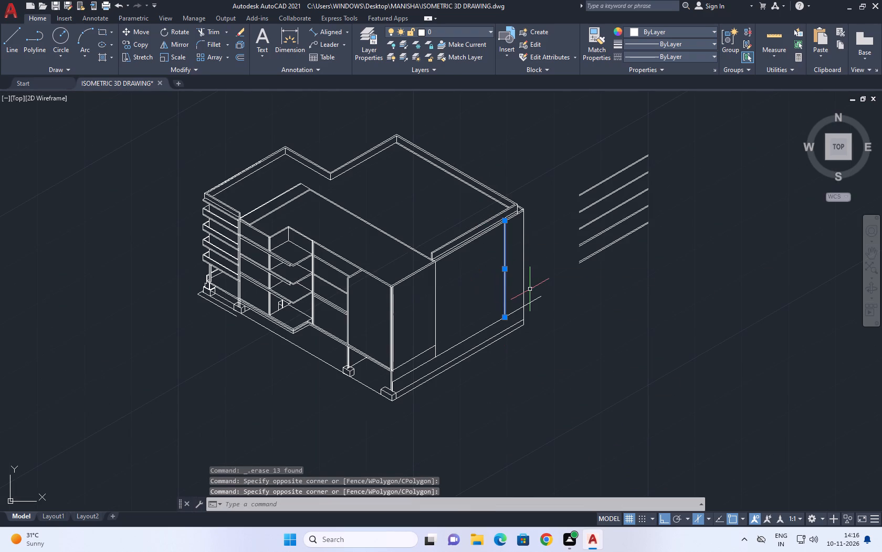
Divide the side wall's far vertical line into 5 equal segments.
text(DIV)
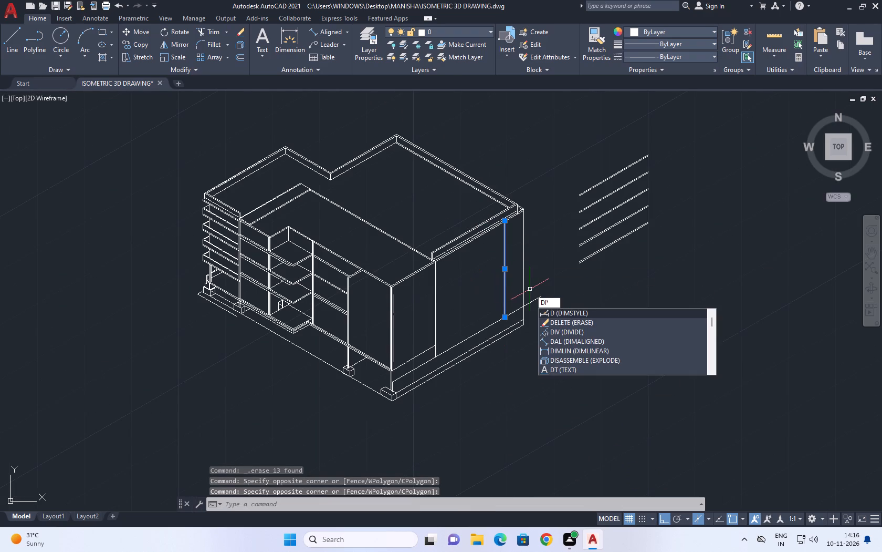
key(space)
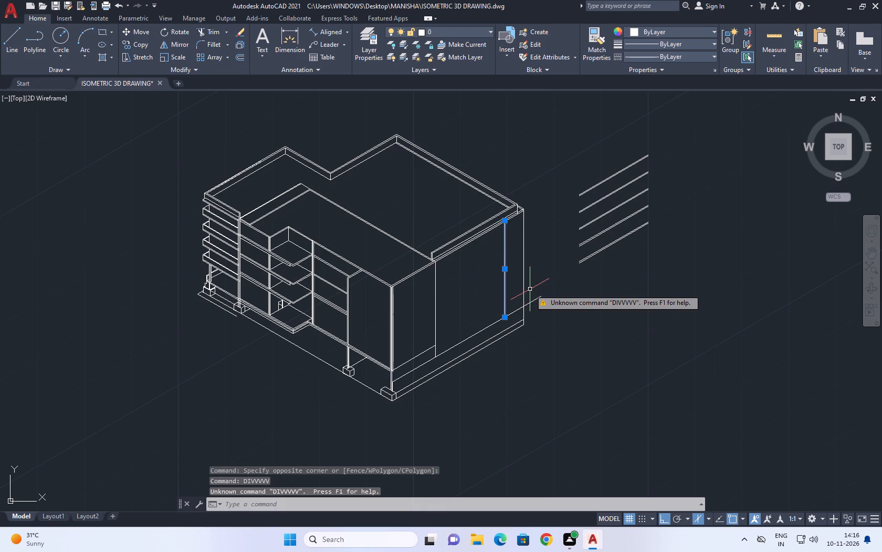
key(i)
key(BackSpace)
text(DIV)
key(space)
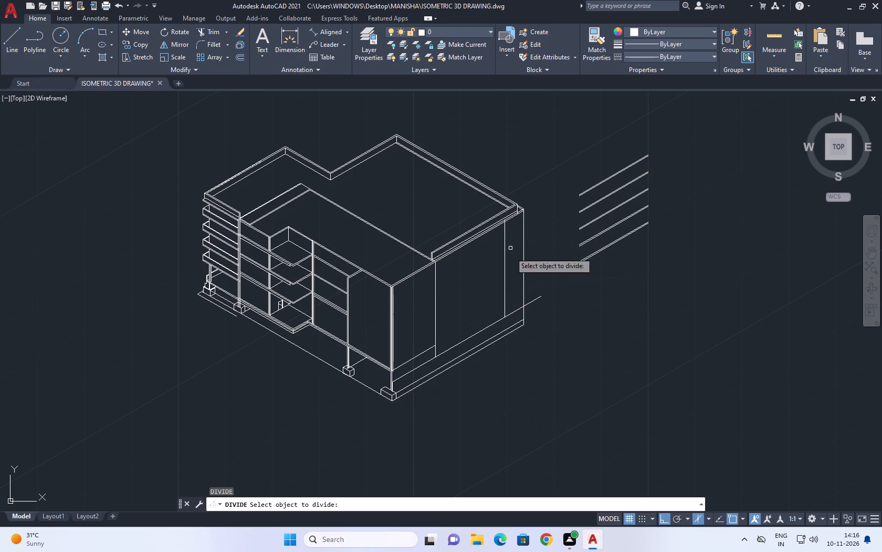
click(504, 279)
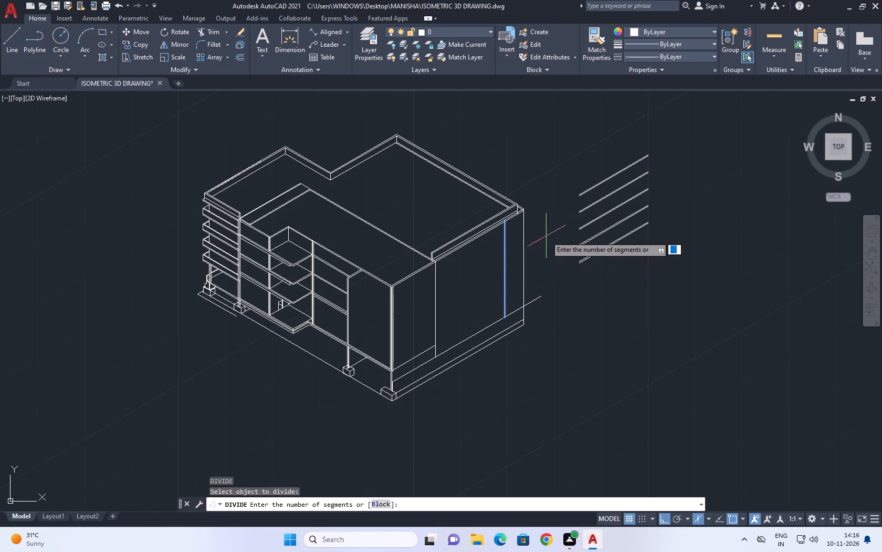
key(5)
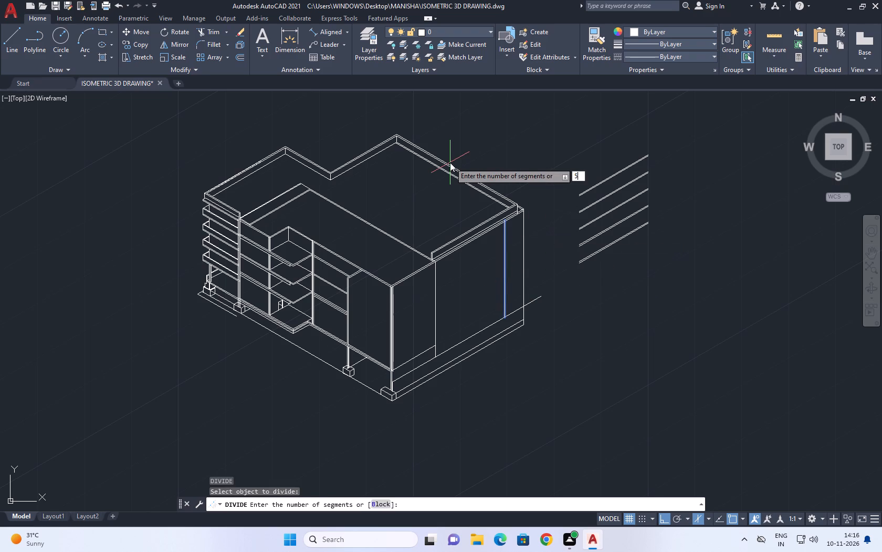
key(Return)
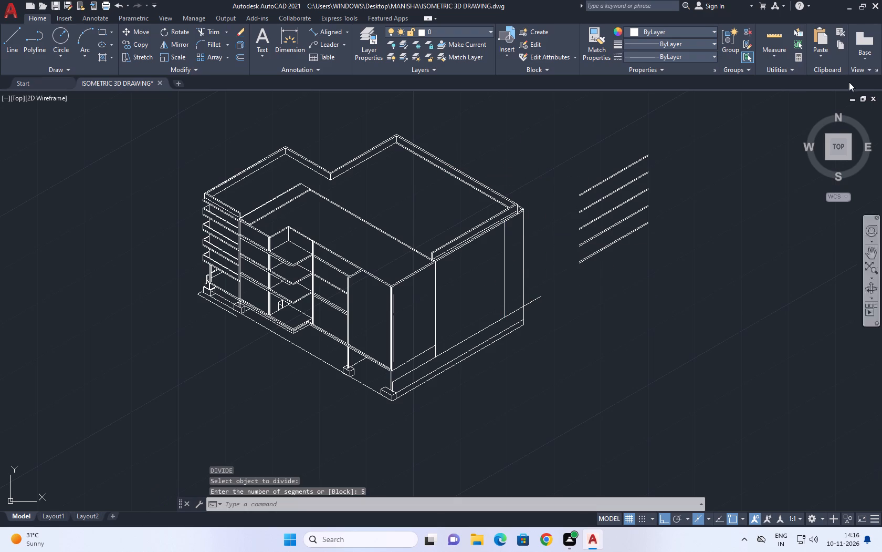
Draw 210° lines from the far vertical line's upper two division points to just past the wall's front vertical line.
click(12, 47)
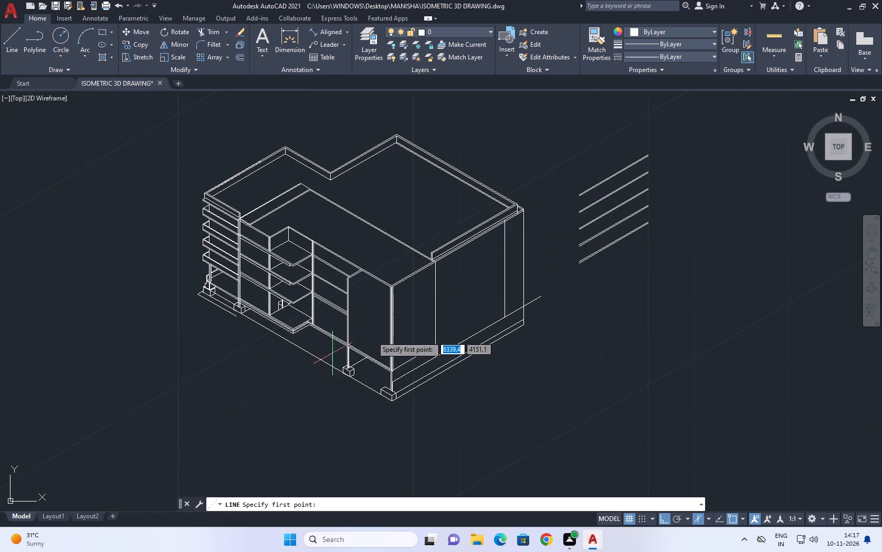
scroll(509, 240, up, 2)
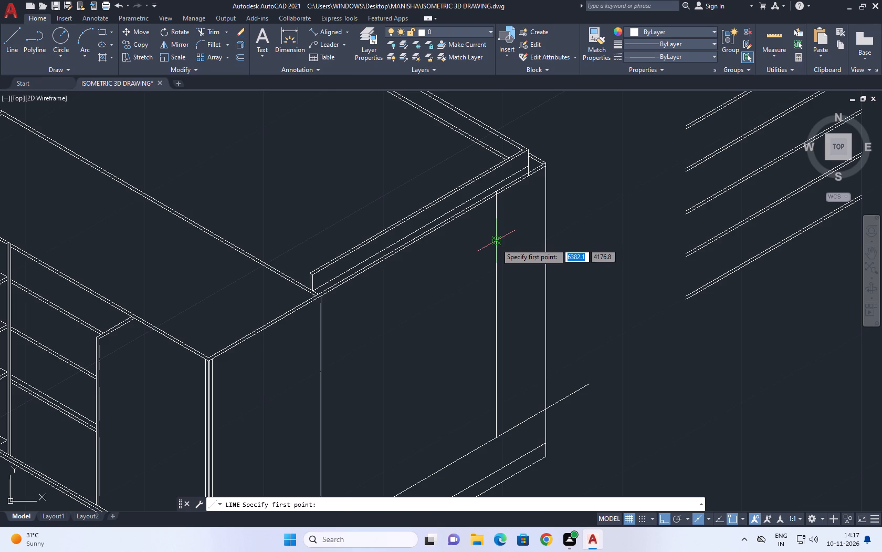
click(496, 243)
click(265, 362)
right_click(337, 352)
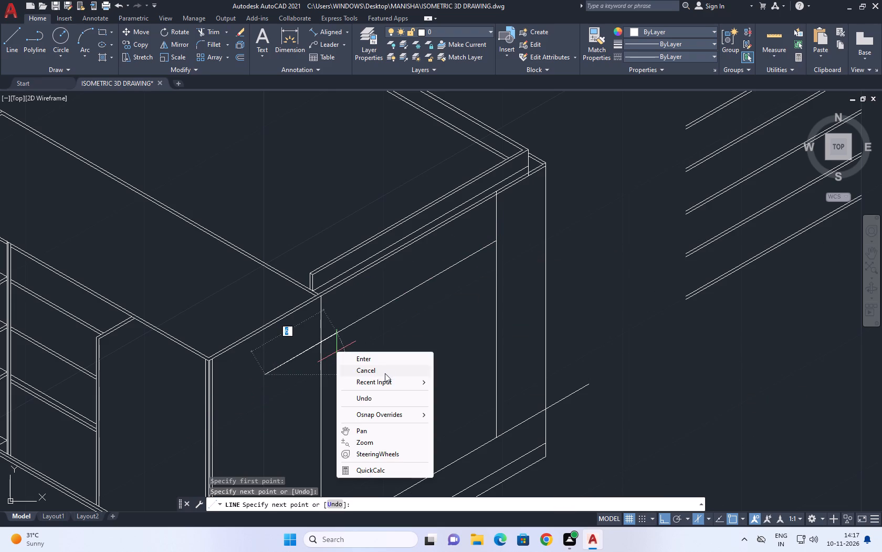
click(388, 372)
right_click(431, 319)
click(467, 326)
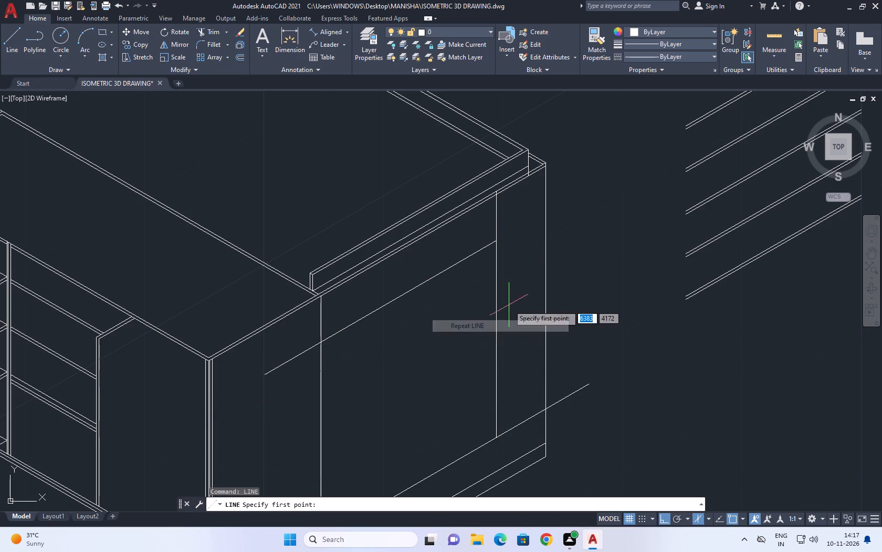
click(498, 288)
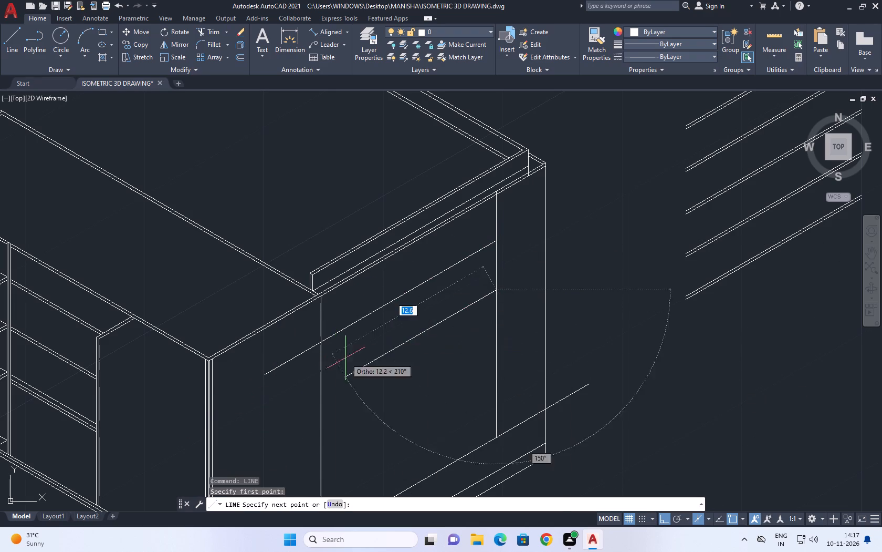
drag(276, 400, 284, 406)
right_click(331, 351)
click(384, 370)
Draw 210° lines from the far vertical line's lower two division points to just past the wall's front vertical line.
middle_drag(397, 369, 361, 294)
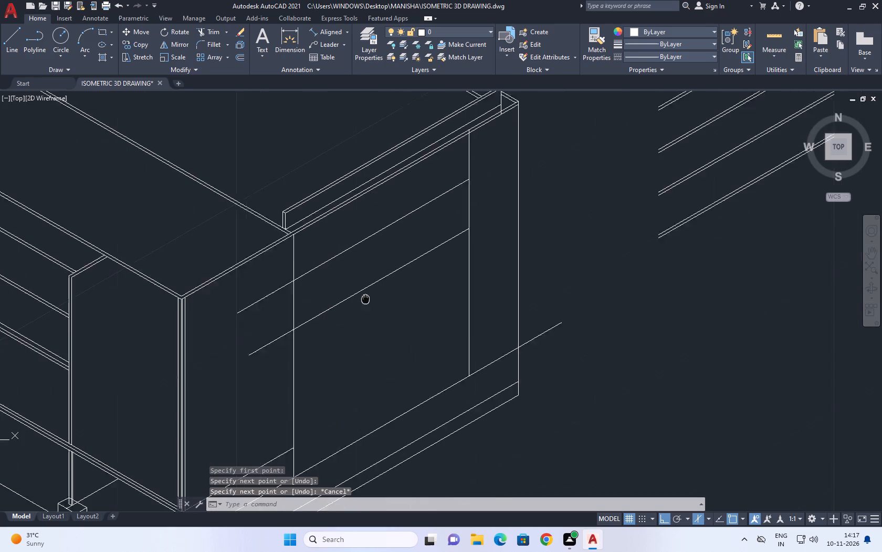
right_click(359, 297)
click(414, 300)
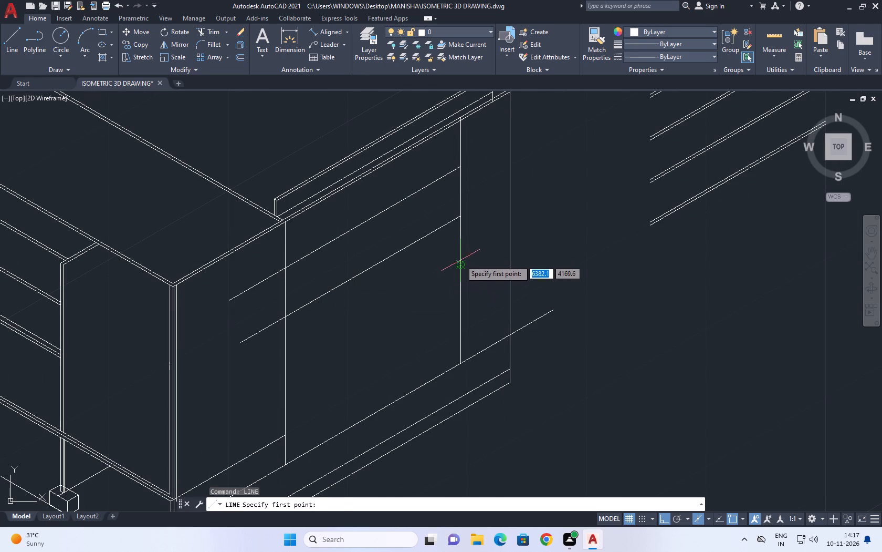
click(460, 264)
drag(239, 372, 257, 376)
right_click(311, 311)
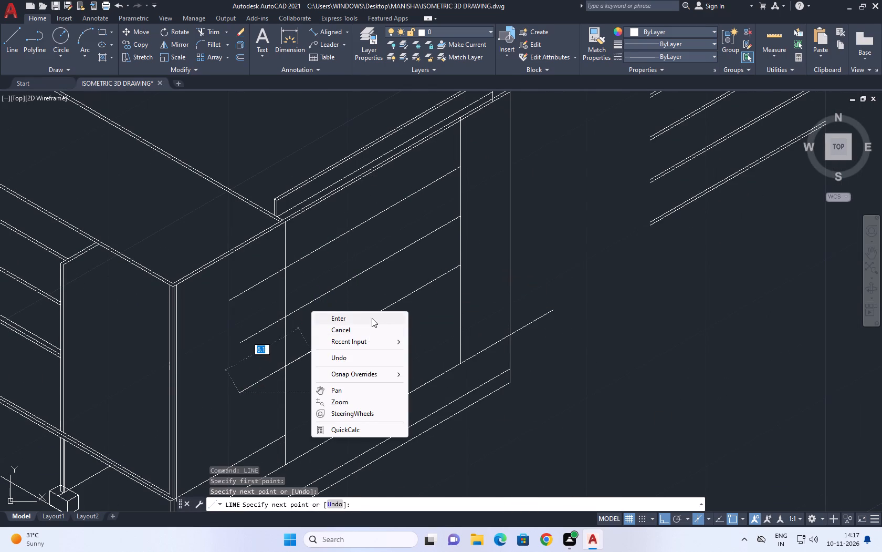
click(372, 318)
right_click(356, 285)
click(404, 296)
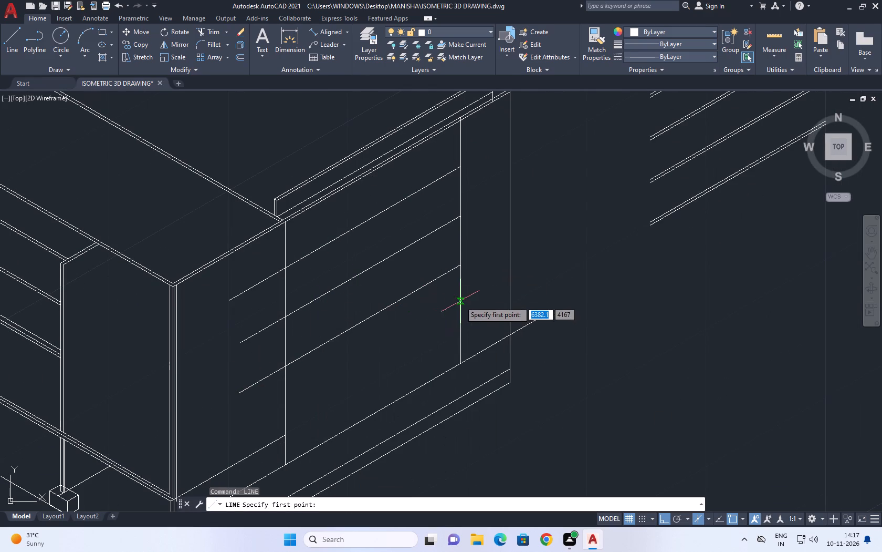
click(461, 313)
click(244, 423)
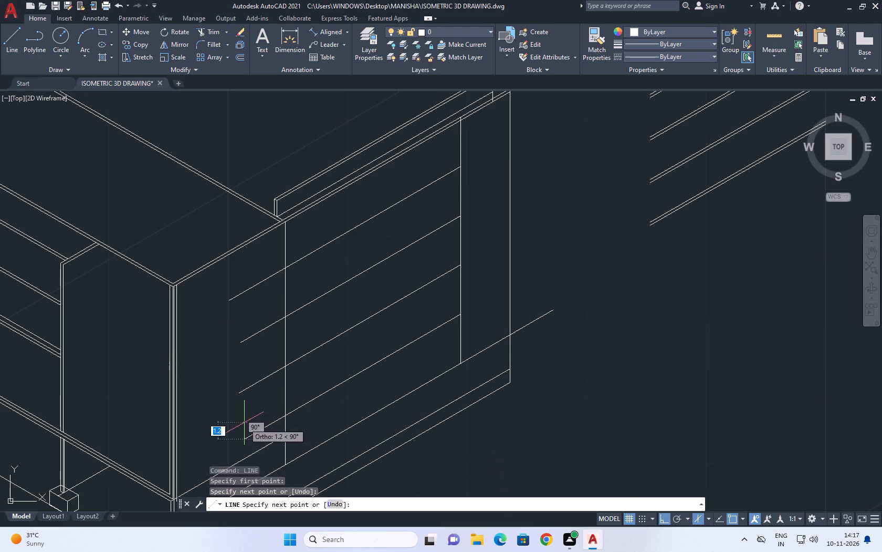
right_click(239, 392)
click(262, 409)
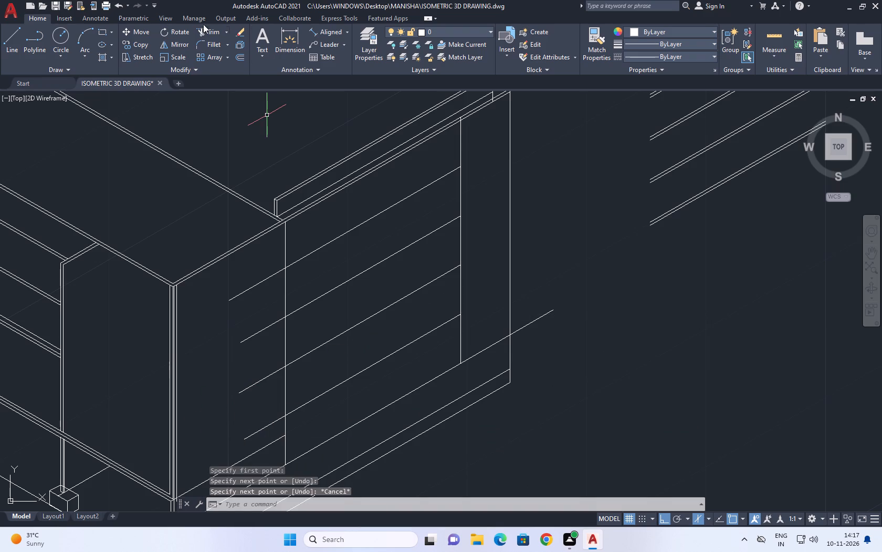
Trim the ends of the four new sloping lines that overshoot the side wall's front vertical line.
click(209, 34)
click(279, 275)
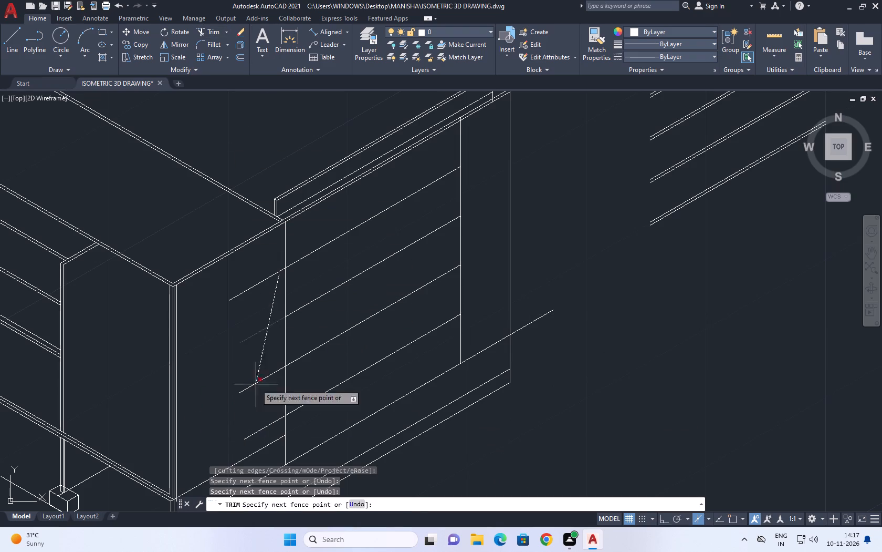
click(262, 433)
drag(260, 362, 261, 355)
click(239, 280)
right_drag(238, 273, 235, 268)
click(272, 290)
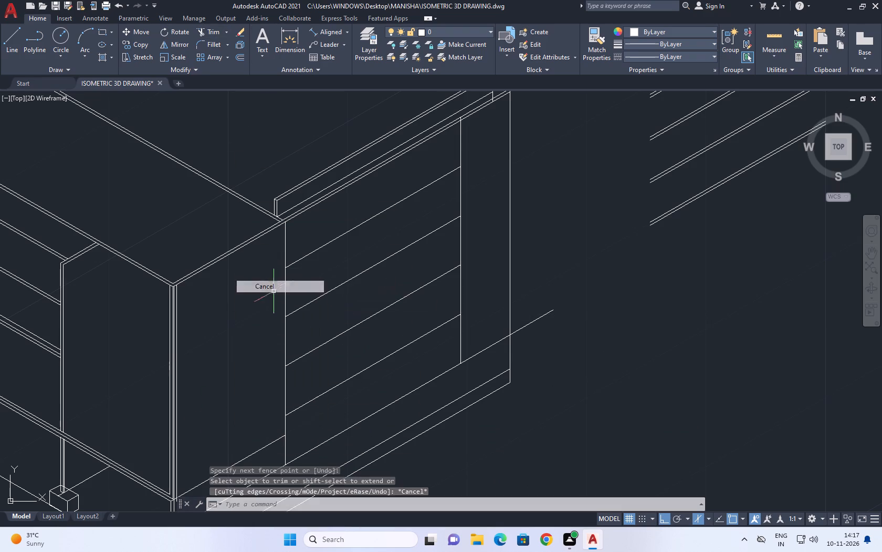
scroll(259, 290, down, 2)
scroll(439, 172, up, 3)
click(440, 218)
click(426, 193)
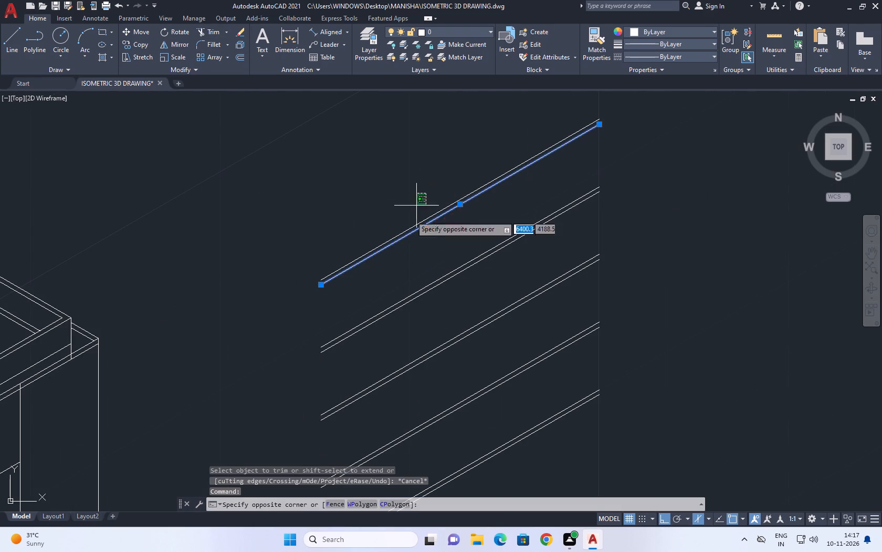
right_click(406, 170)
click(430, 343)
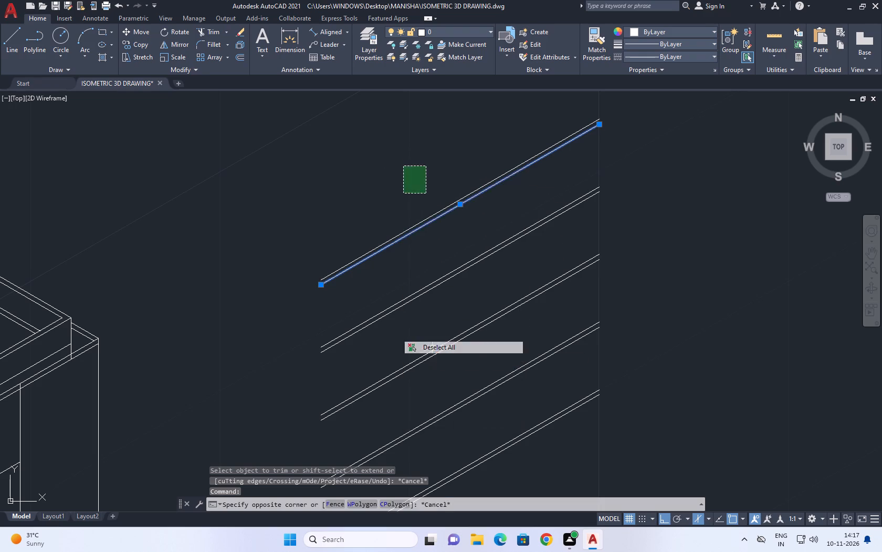
Close the upper end of the topmost set-aside floor band with a short vertical line between its two edges.
middle_drag(445, 241, 422, 308)
click(8, 45)
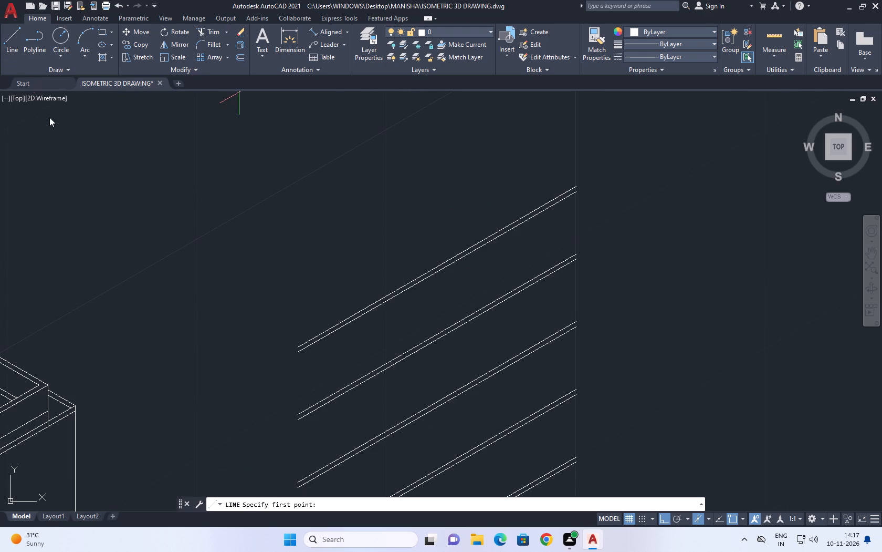
scroll(581, 184, up, 4)
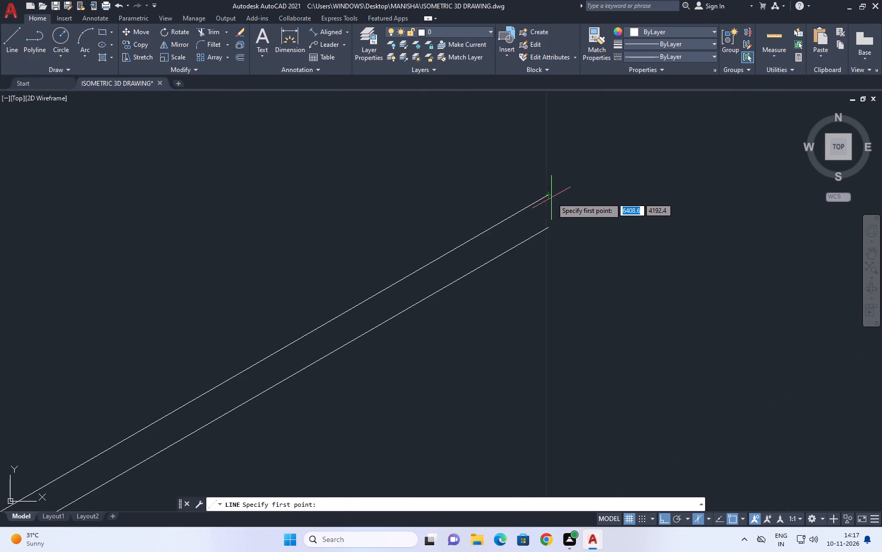
click(550, 197)
click(552, 229)
right_click(552, 147)
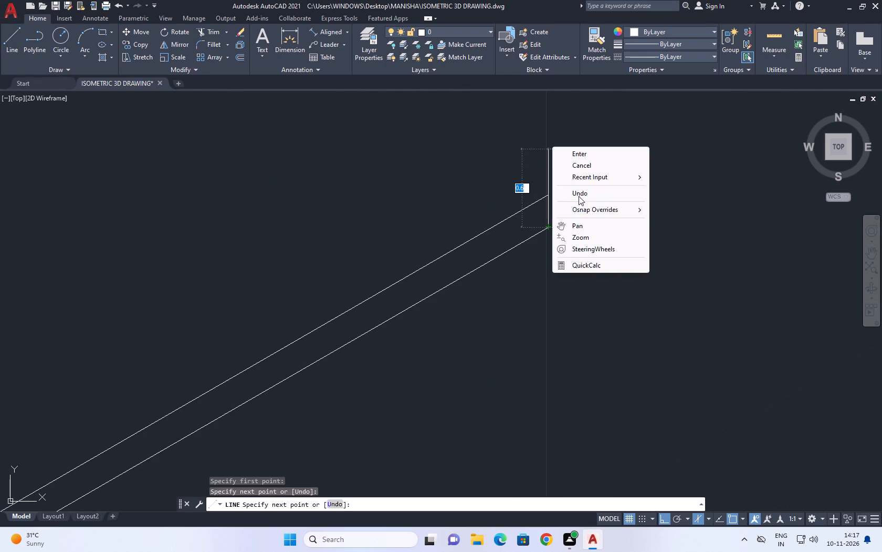
click(587, 164)
Copy the closed band from its end line's midpoint to the uppermost division point on the side wall's far vertical line.
drag(569, 280, 566, 272)
drag(513, 169, 478, 170)
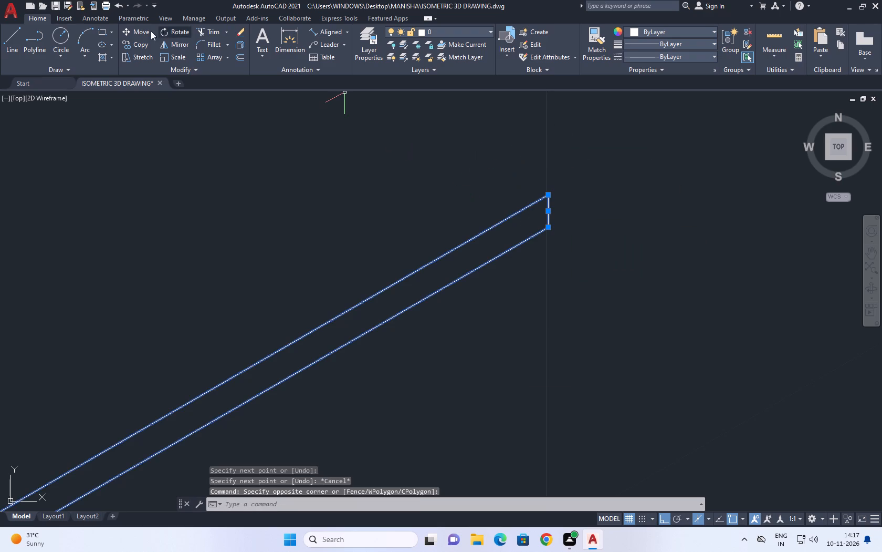
click(147, 44)
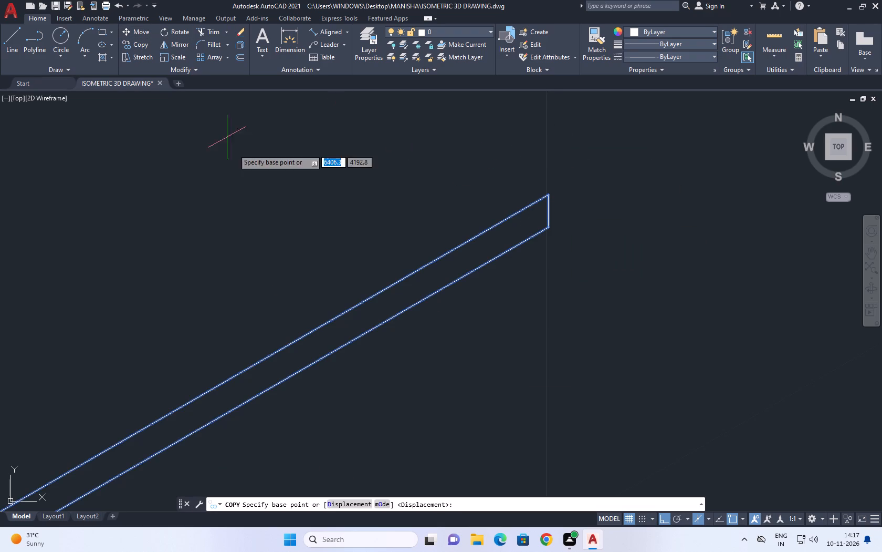
scroll(532, 198, up, 1)
click(557, 221)
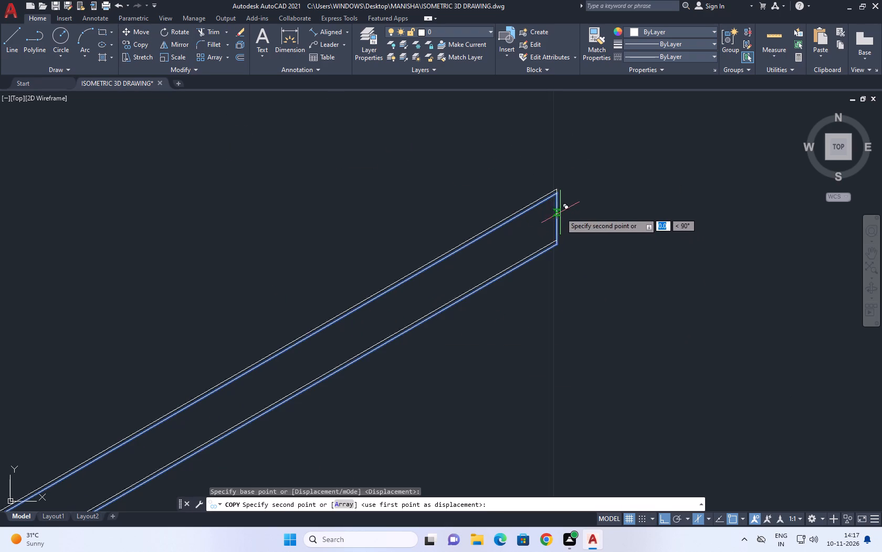
scroll(560, 212, down, 6)
scroll(314, 380, down, 2)
scroll(272, 393, up, 5)
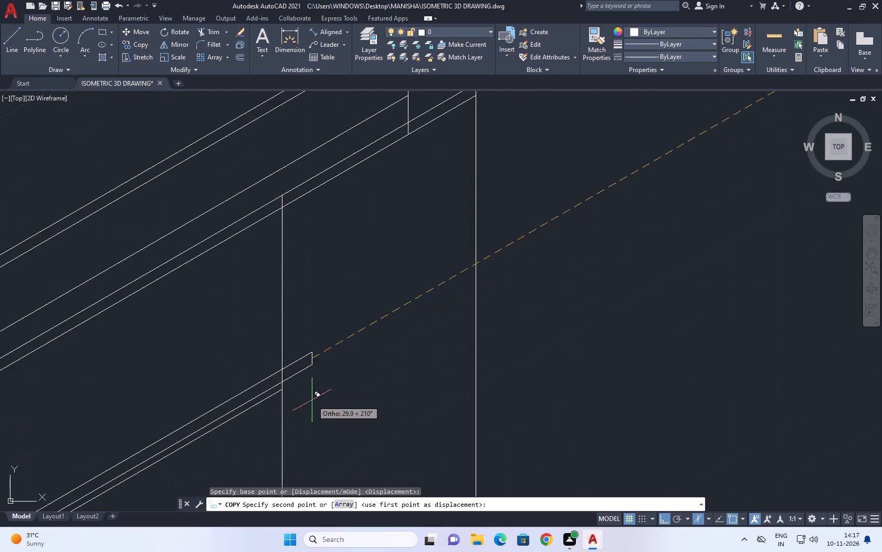
scroll(282, 391, up, 1)
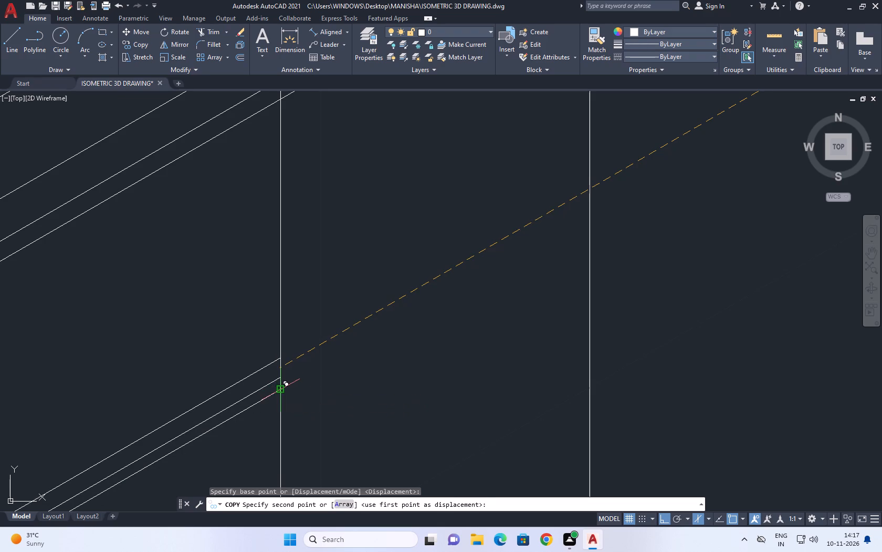
click(281, 390)
Place further copies of the band at the remaining three division points and at the bottom end of the far vertical line.
scroll(312, 312, down, 3)
middle_drag(282, 391, 347, 243)
scroll(350, 263, up, 2)
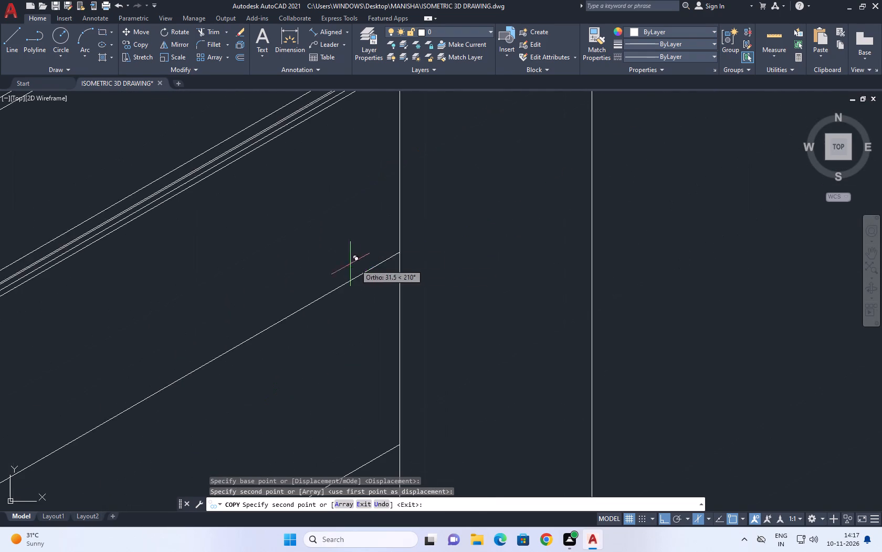
click(400, 254)
scroll(425, 297, down, 2)
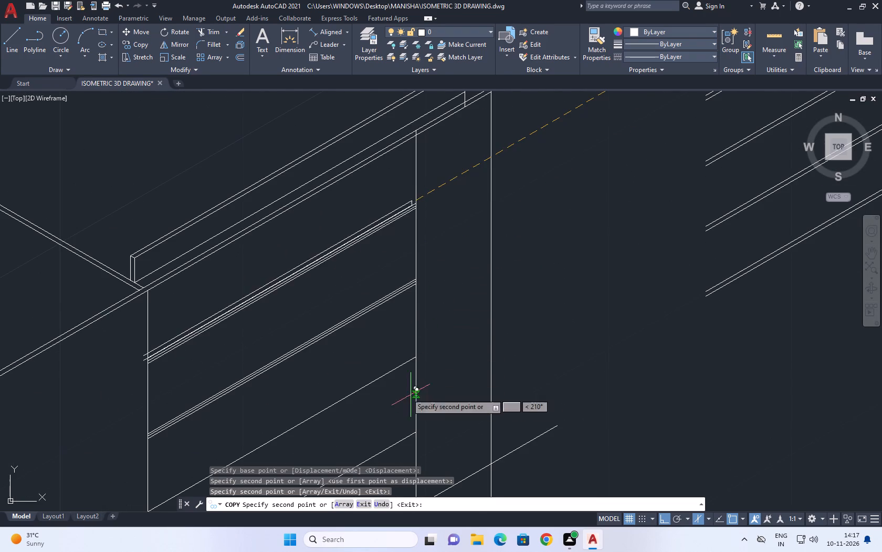
click(414, 356)
scroll(412, 291, down, 1)
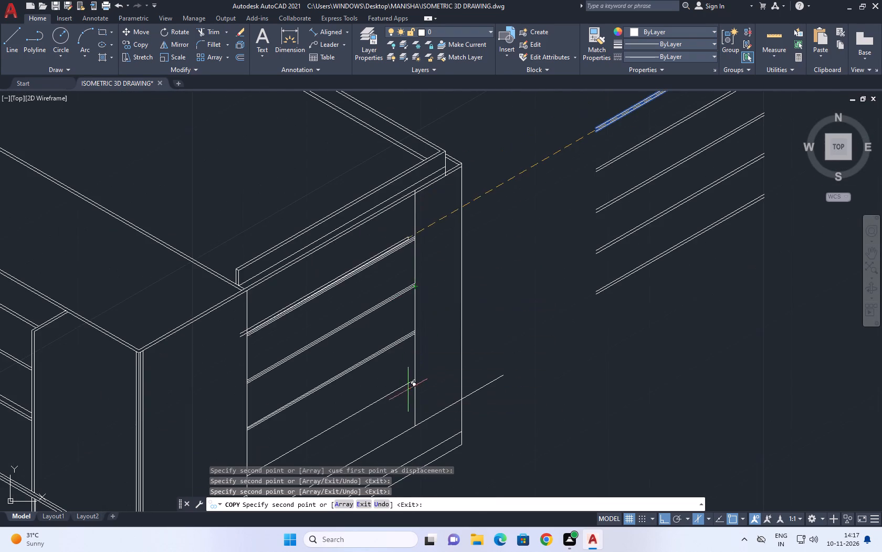
scroll(417, 388, up, 1)
click(410, 375)
scroll(429, 305, down, 3)
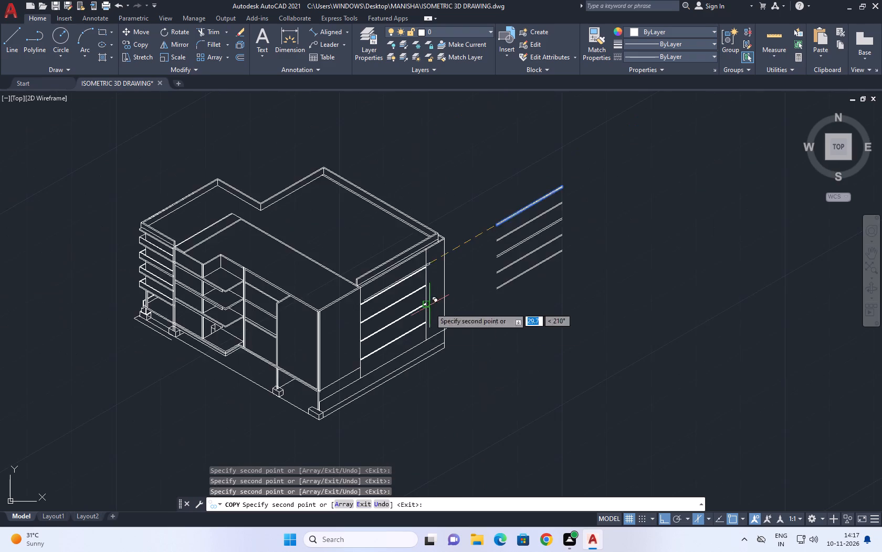
scroll(412, 376, up, 2)
click(443, 286)
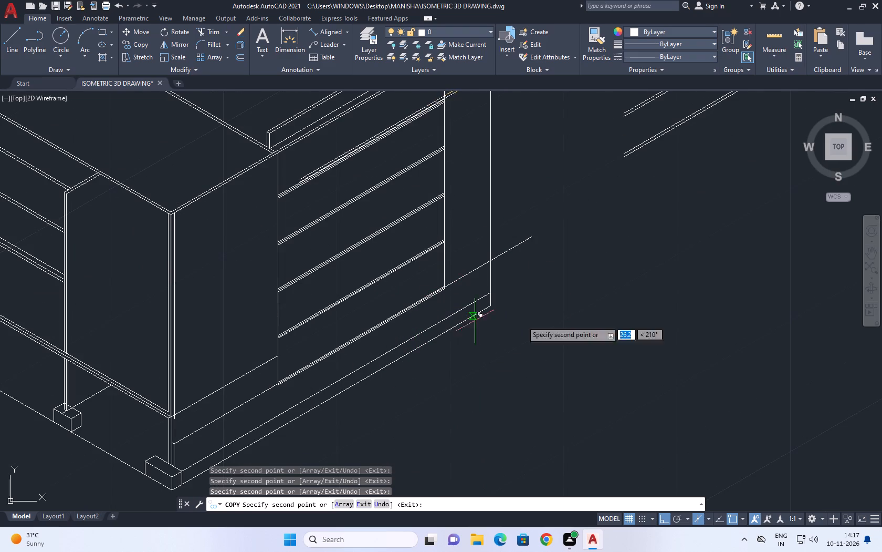
Erase the set-aside floor band lines standing beside the building.
right_click(582, 288)
click(616, 305)
middle_drag(381, 190, 374, 270)
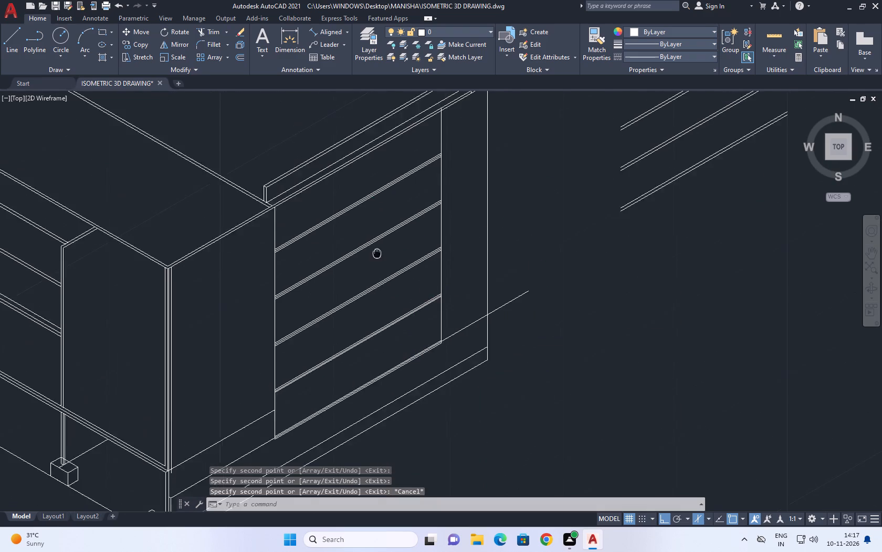
middle_drag(374, 270, 278, 405)
scroll(272, 401, down, 1)
drag(575, 367, 530, 275)
drag(438, 129, 425, 136)
right_click(425, 140)
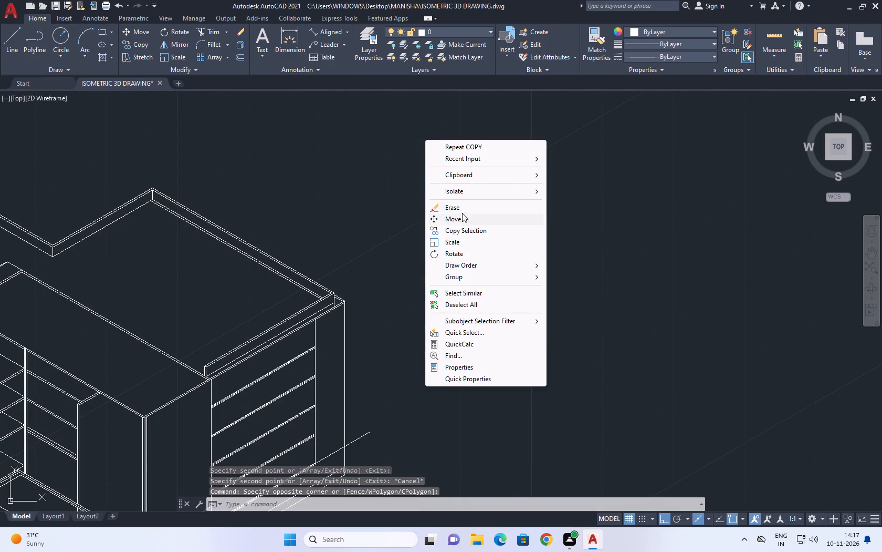
click(459, 201)
click(461, 205)
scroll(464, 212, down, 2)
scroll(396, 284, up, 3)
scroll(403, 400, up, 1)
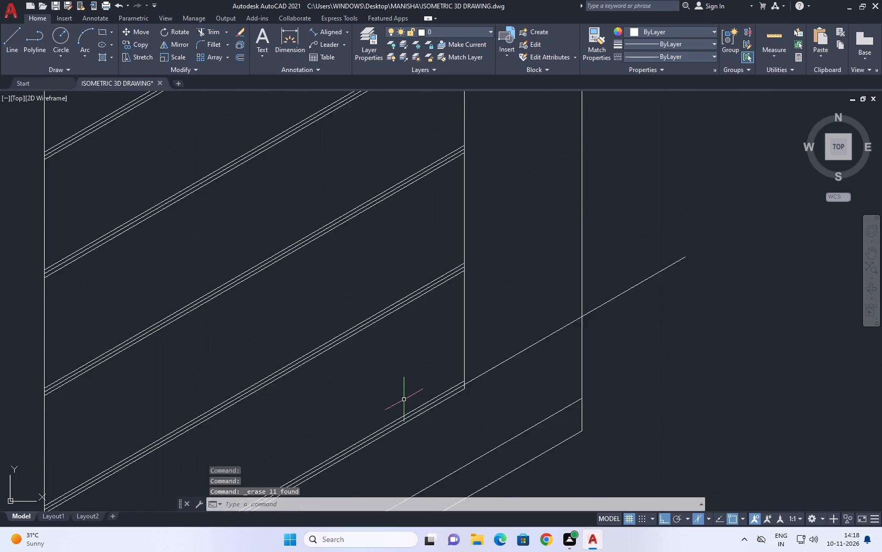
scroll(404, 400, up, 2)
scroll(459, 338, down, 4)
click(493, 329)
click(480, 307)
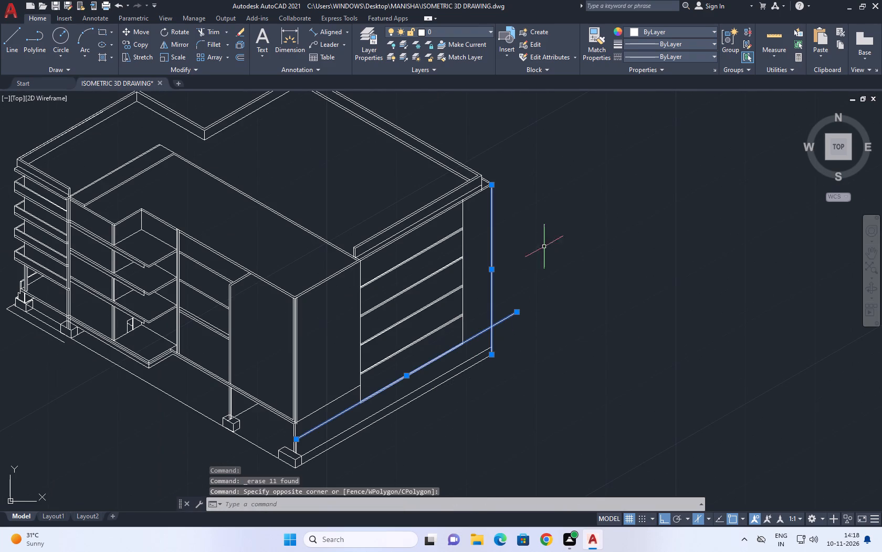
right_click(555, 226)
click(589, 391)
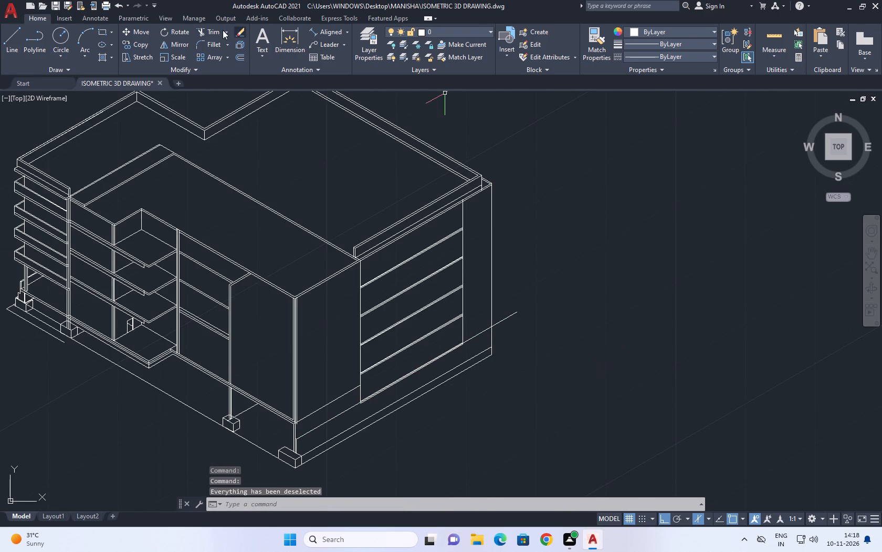
Trim the sloping base line beyond the side wall's far vertical line, including its overhang past the building's outer edge.
click(215, 30)
scroll(457, 318, up, 1)
click(491, 347)
click(484, 327)
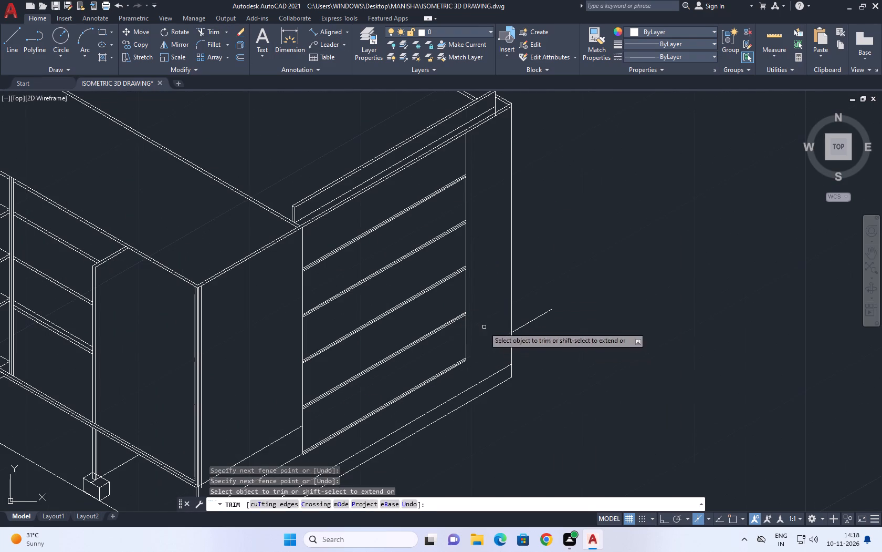
click(541, 321)
click(534, 292)
Trim away the extra line inside each of the side wall's five floor bands, leaving two edges per band.
scroll(439, 376, up, 3)
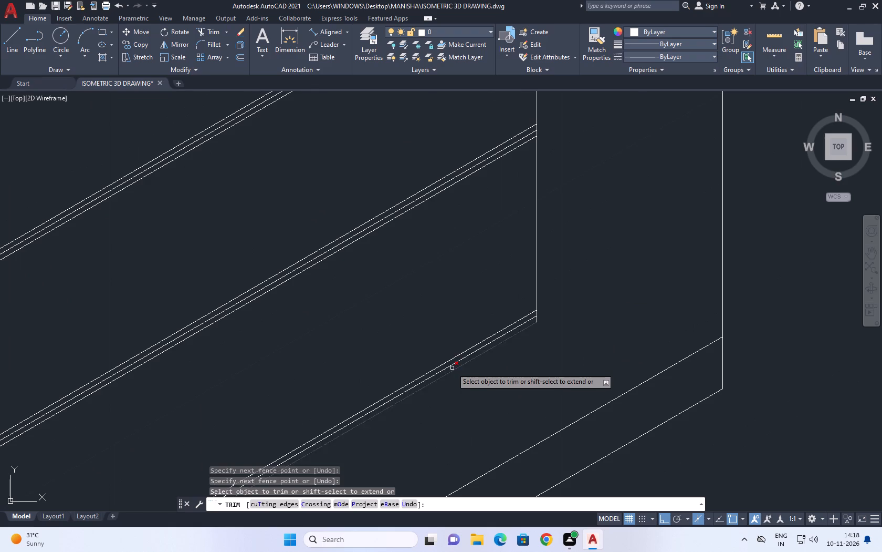
click(452, 366)
scroll(493, 201, up, 1)
middle_drag(454, 157, 561, 332)
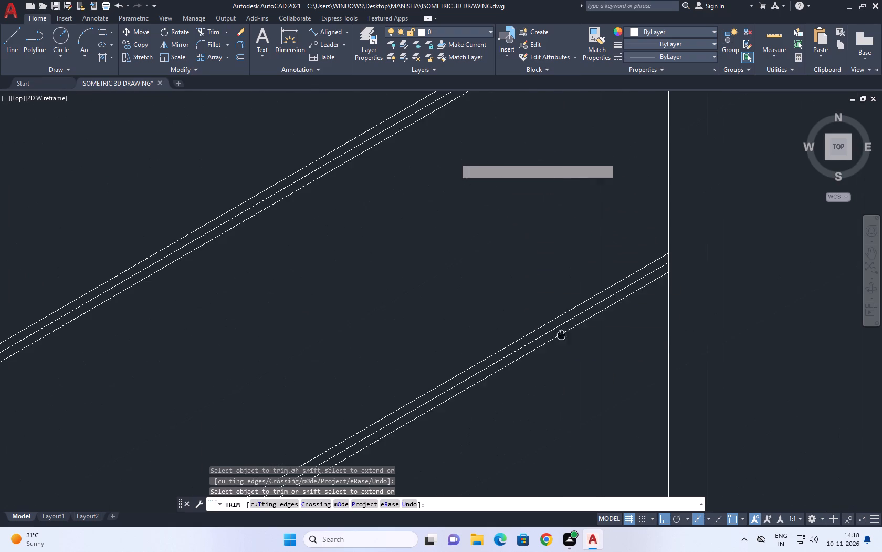
click(563, 324)
scroll(569, 312, down, 3)
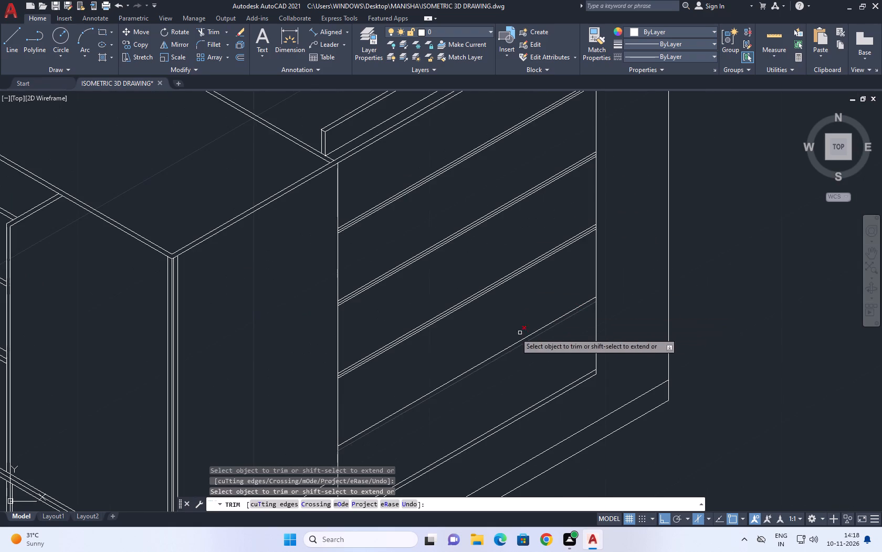
scroll(363, 359, up, 3)
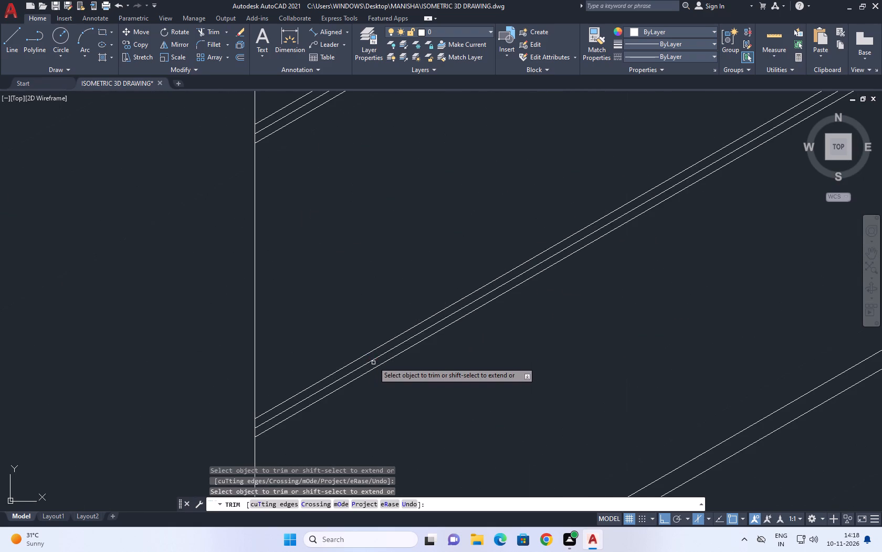
click(373, 361)
scroll(370, 360, down, 4)
scroll(421, 289, up, 1)
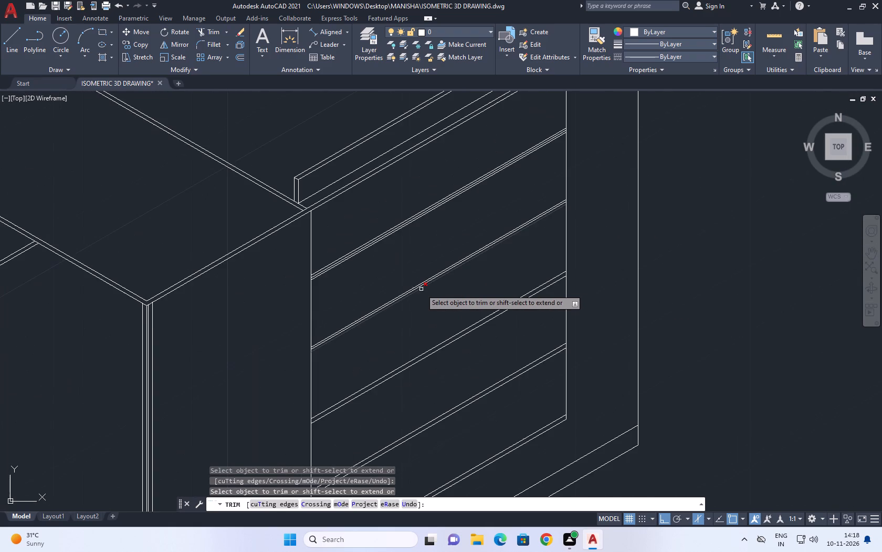
scroll(416, 289, up, 2)
click(413, 288)
scroll(389, 290, down, 1)
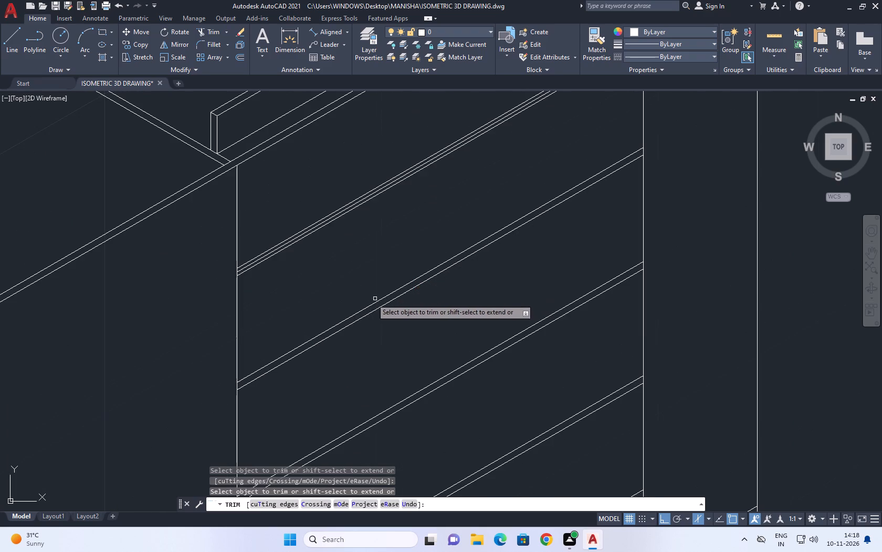
middle_drag(272, 268, 271, 307)
scroll(269, 290, up, 1)
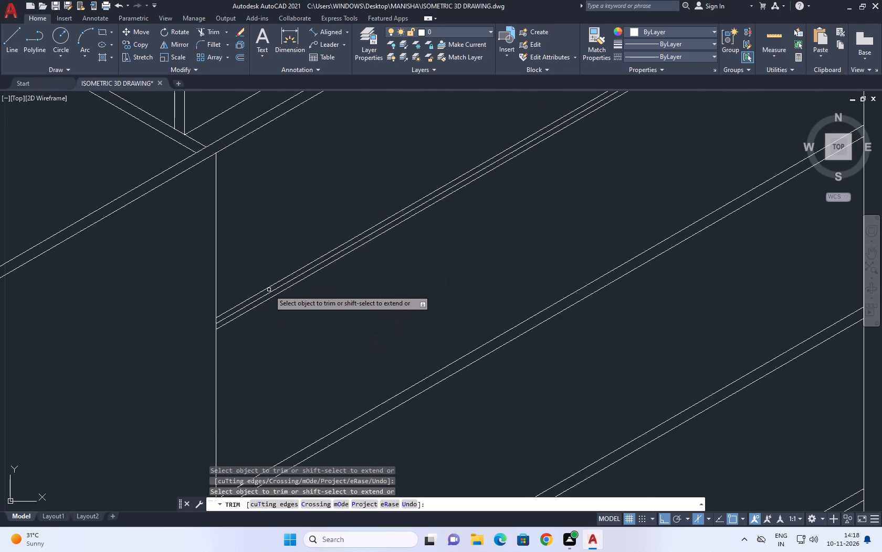
click(269, 291)
scroll(271, 292, down, 2)
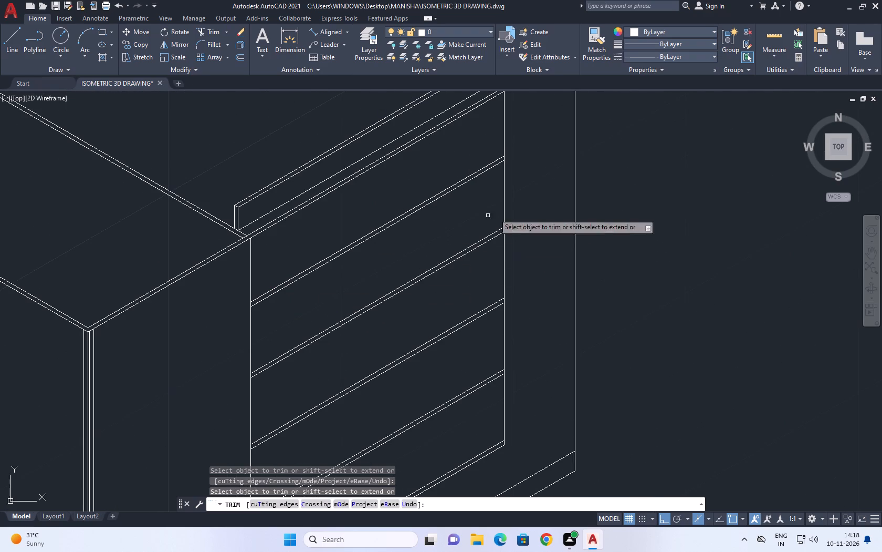
right_click(544, 170)
click(577, 187)
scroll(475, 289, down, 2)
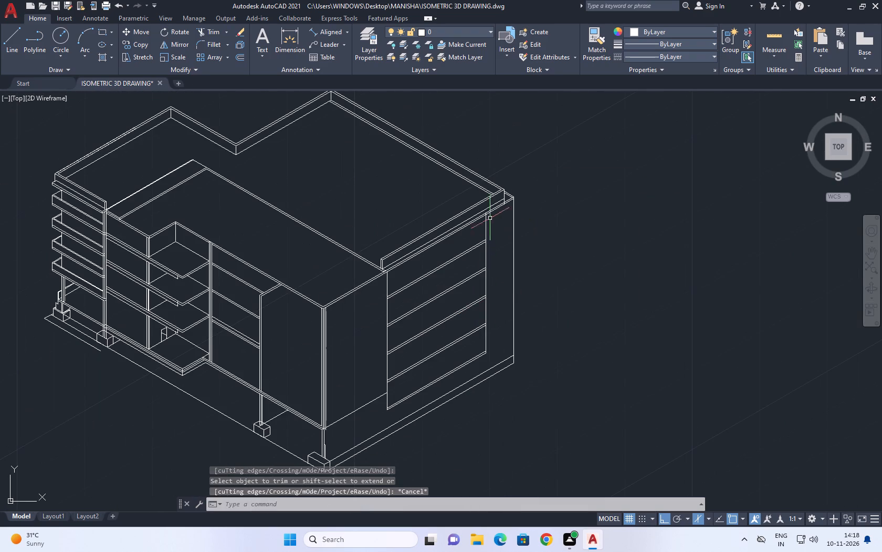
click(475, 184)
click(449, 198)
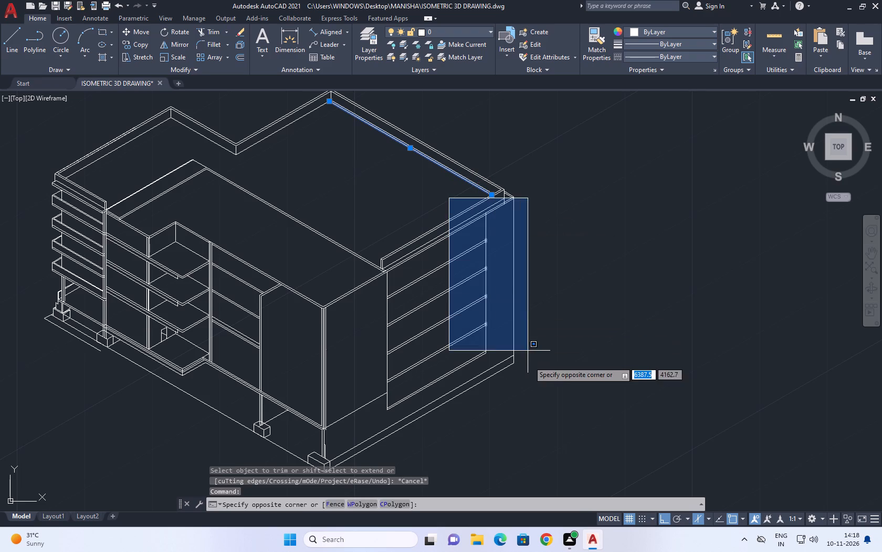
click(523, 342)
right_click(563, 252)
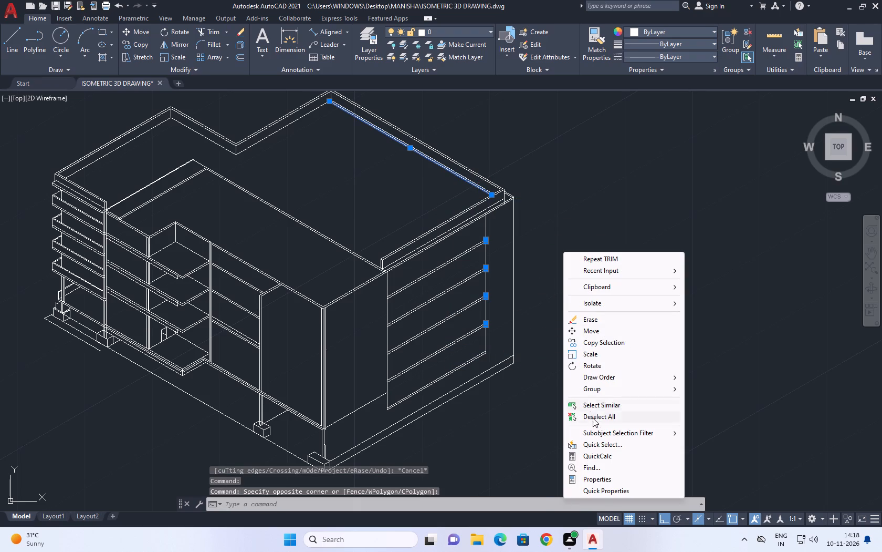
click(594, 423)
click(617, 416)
Erase the leftover small pieces at the four division points on the side wall's far vertical line.
scroll(478, 214, up, 3)
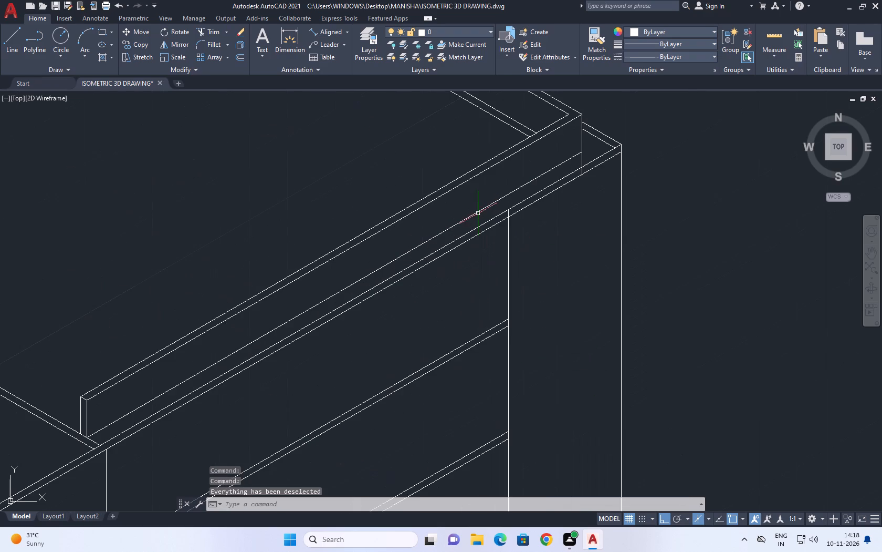
click(470, 188)
scroll(523, 272, down, 3)
click(547, 410)
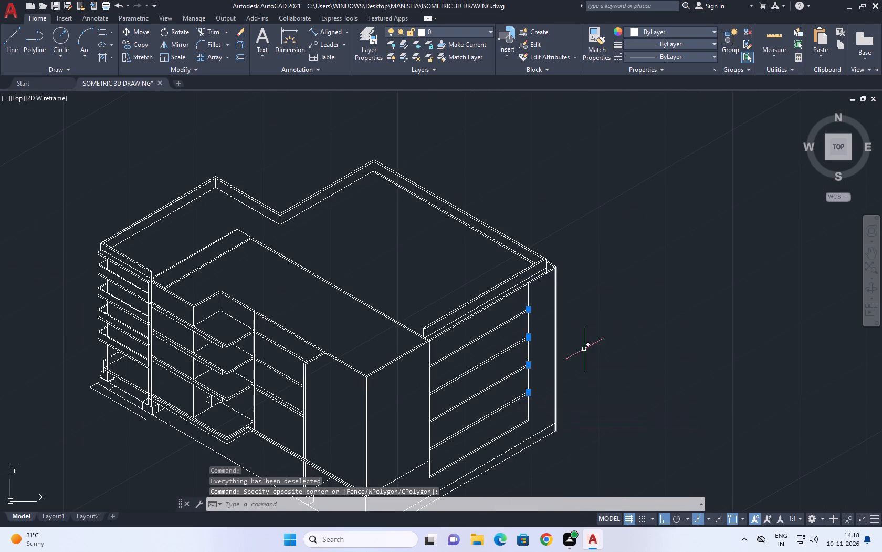
right_drag(614, 291, 611, 278)
click(651, 342)
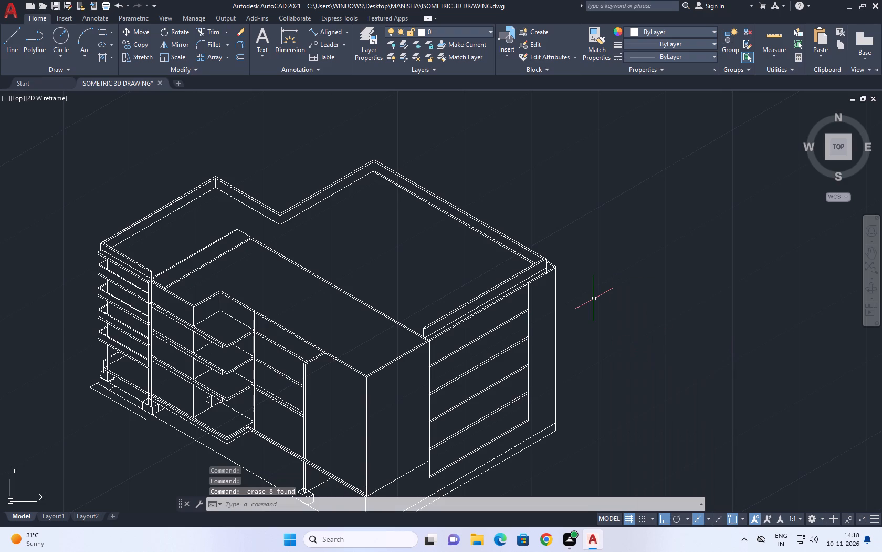
Move the sloping line between the corner column and side wall down so its end meets the bottom band's lower front corner.
middle_drag(499, 337, 463, 297)
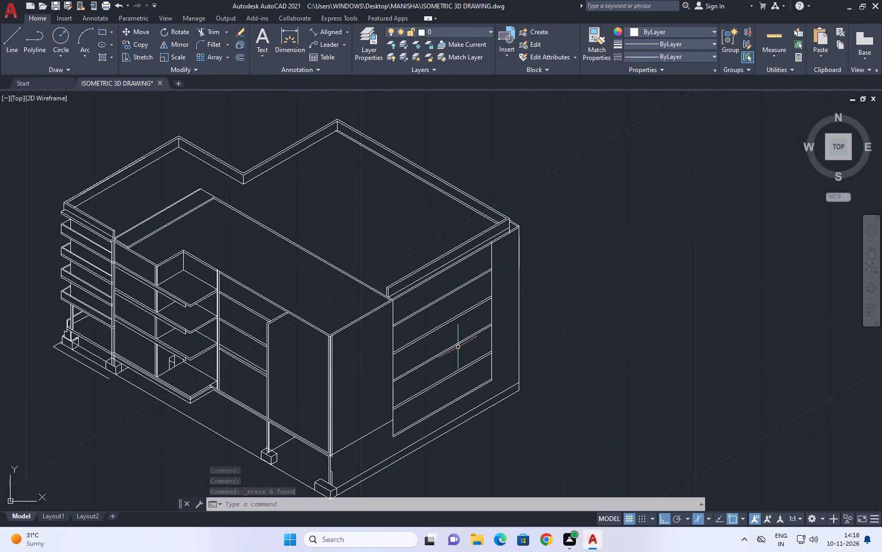
middle_drag(487, 257, 488, 172)
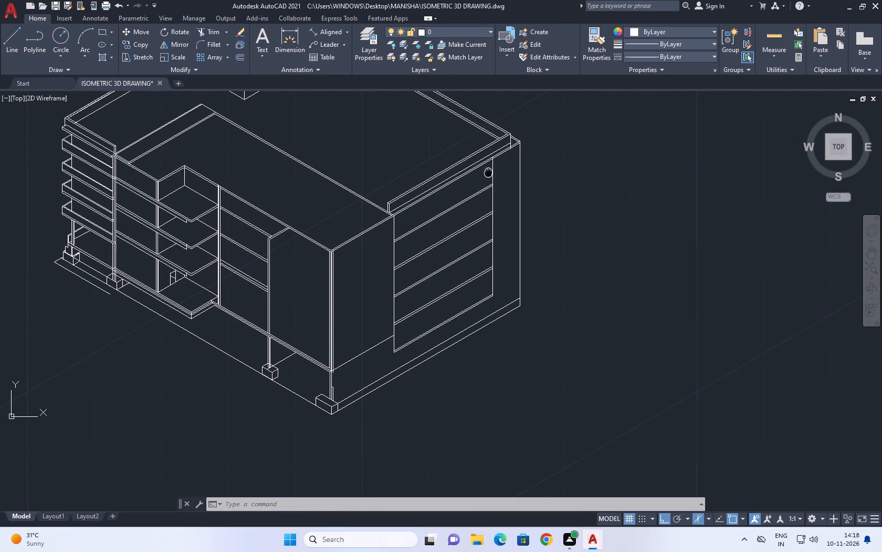
middle_drag(488, 172, 491, 180)
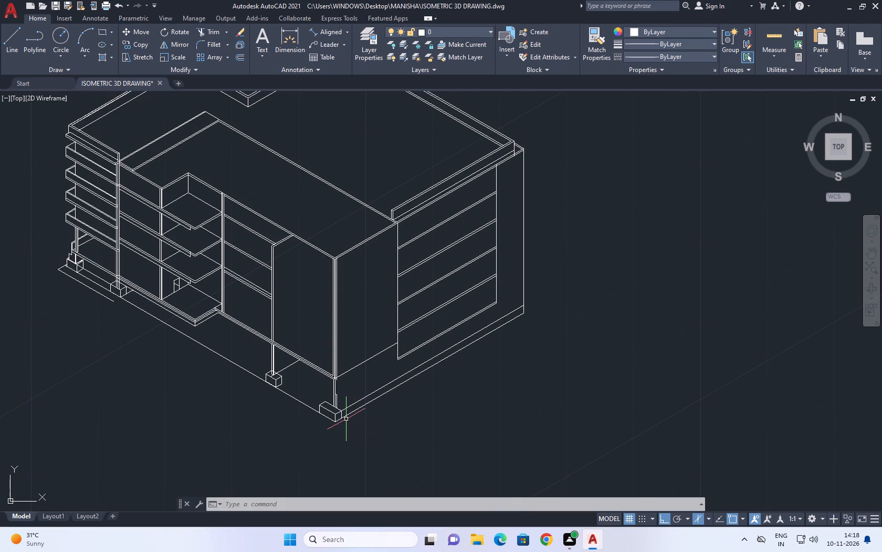
scroll(358, 357, up, 2)
click(371, 405)
click(352, 340)
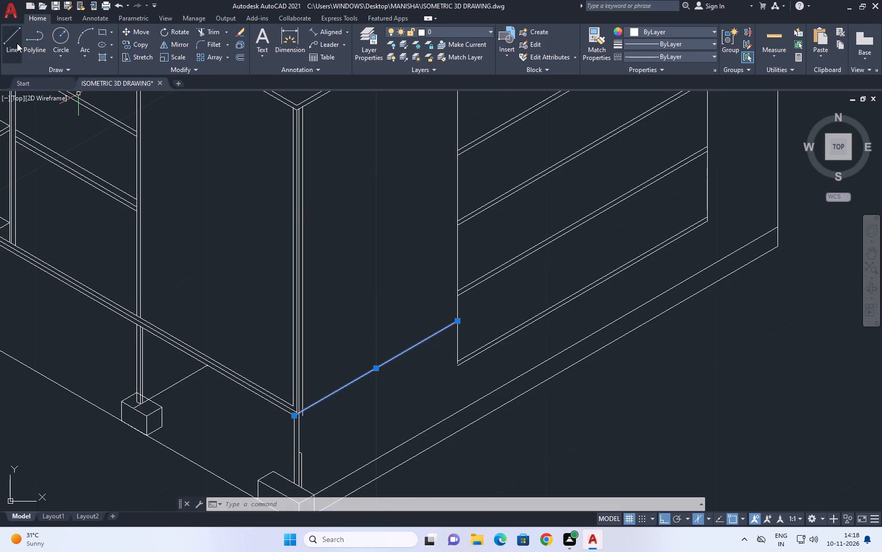
click(144, 31)
scroll(458, 315, up, 2)
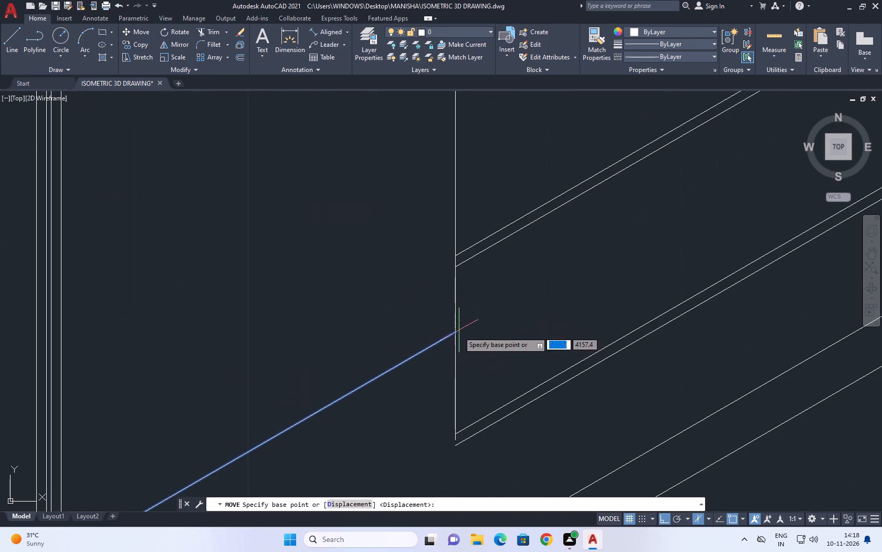
click(451, 335)
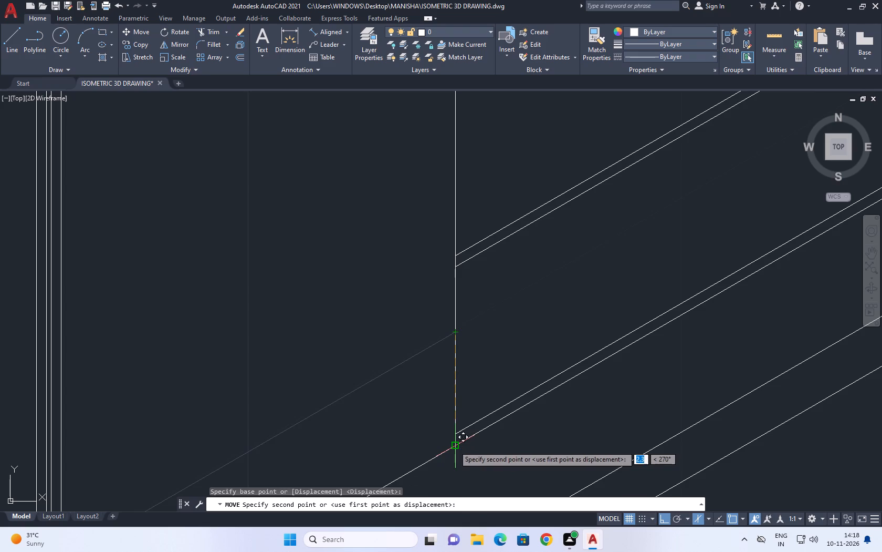
drag(454, 446, 466, 446)
Move the short line capping the narrow strip beside the corner column down onto the relocated sloping line.
scroll(470, 344, down, 3)
scroll(351, 433, up, 3)
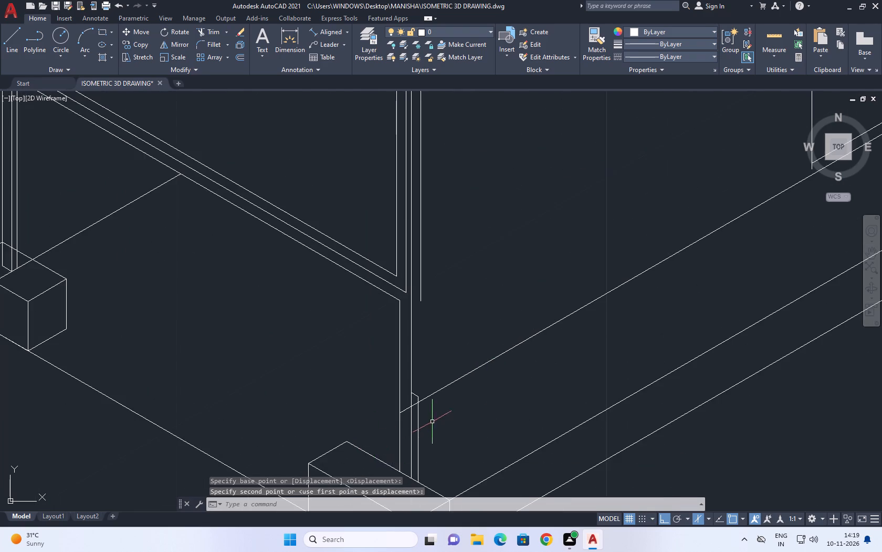
scroll(433, 413, up, 2)
click(407, 376)
click(392, 381)
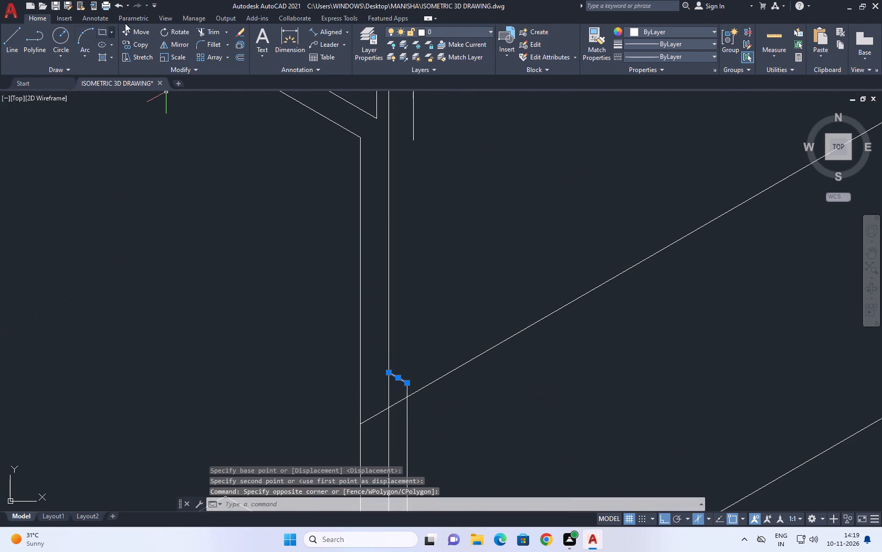
click(134, 33)
scroll(403, 387, up, 2)
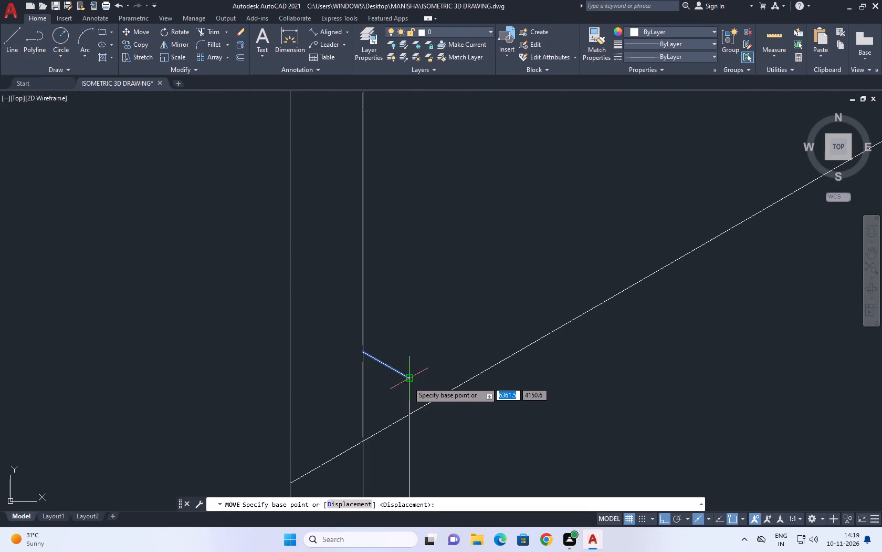
click(408, 379)
click(410, 415)
Trim the strip's stub above the short cap line and the sloping line's pieces running across the corner column.
scroll(435, 341, down, 4)
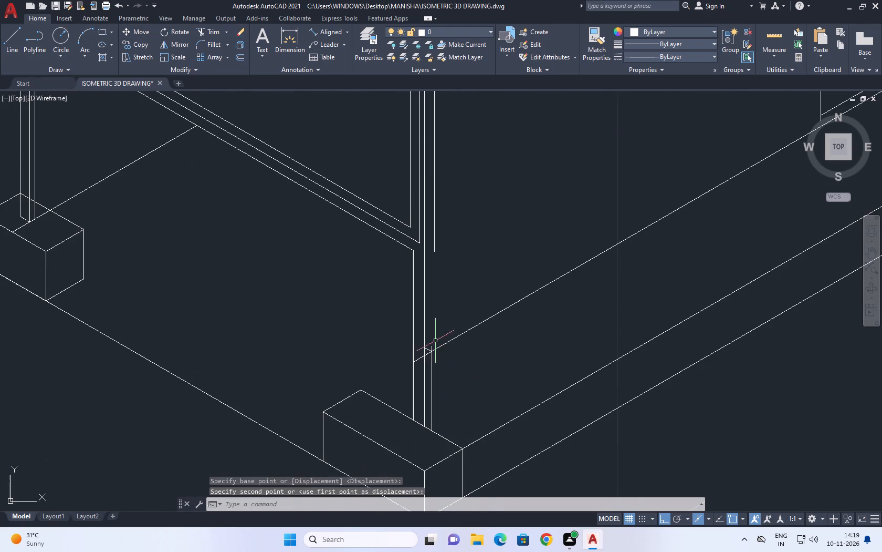
click(211, 30)
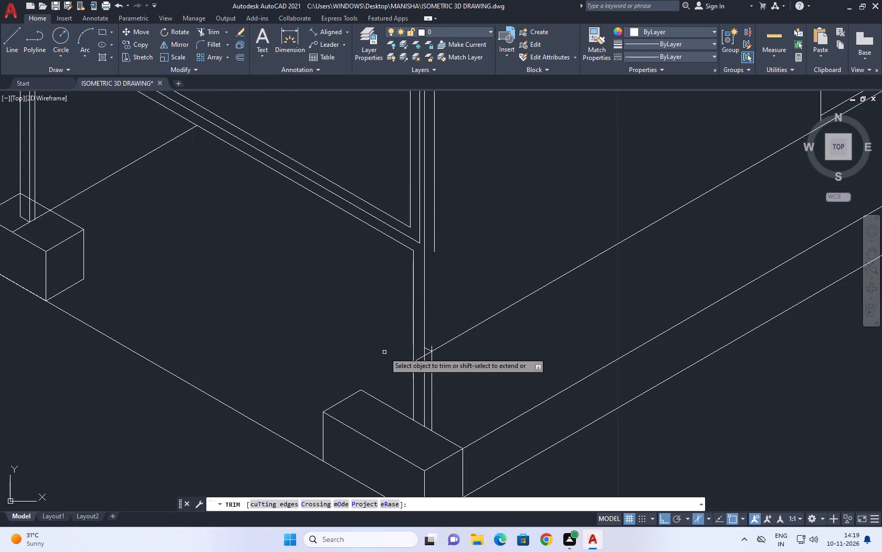
scroll(443, 362, up, 5)
click(395, 311)
drag(380, 291, 380, 284)
click(343, 365)
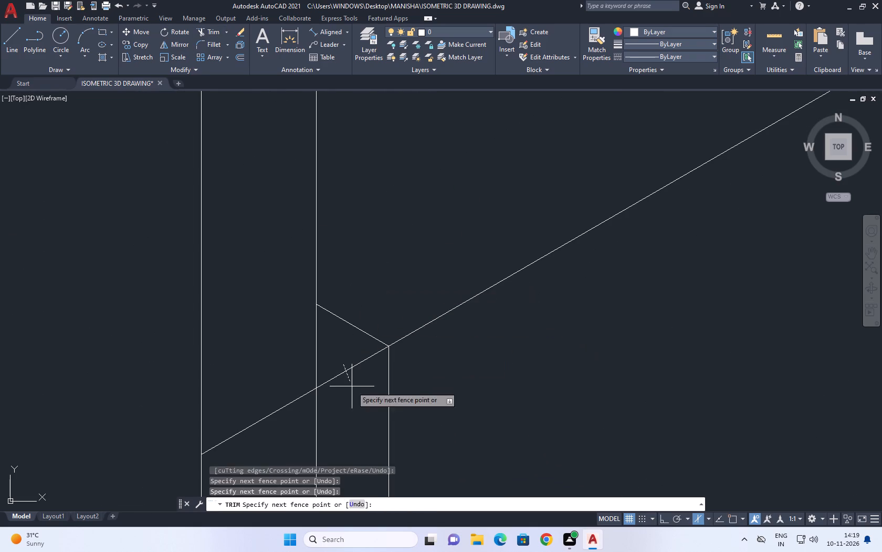
click(354, 394)
click(291, 394)
click(295, 418)
right_click(414, 279)
click(455, 295)
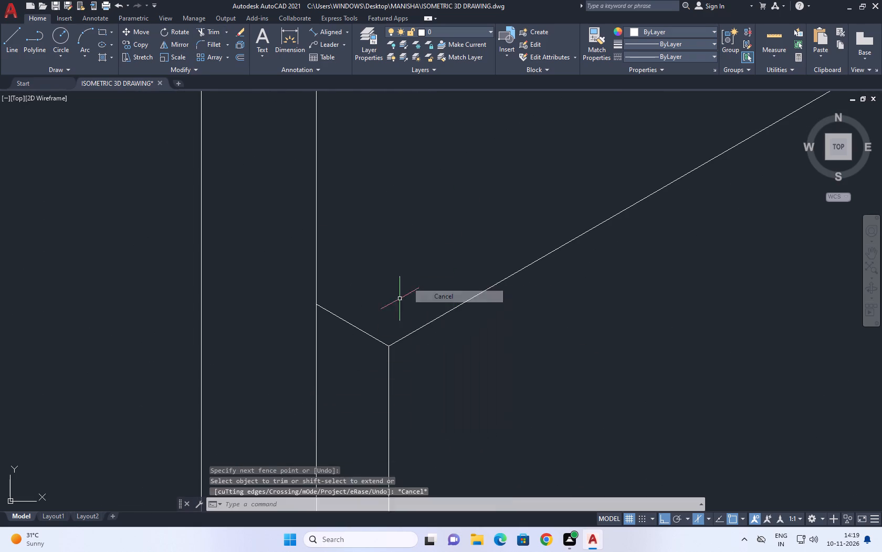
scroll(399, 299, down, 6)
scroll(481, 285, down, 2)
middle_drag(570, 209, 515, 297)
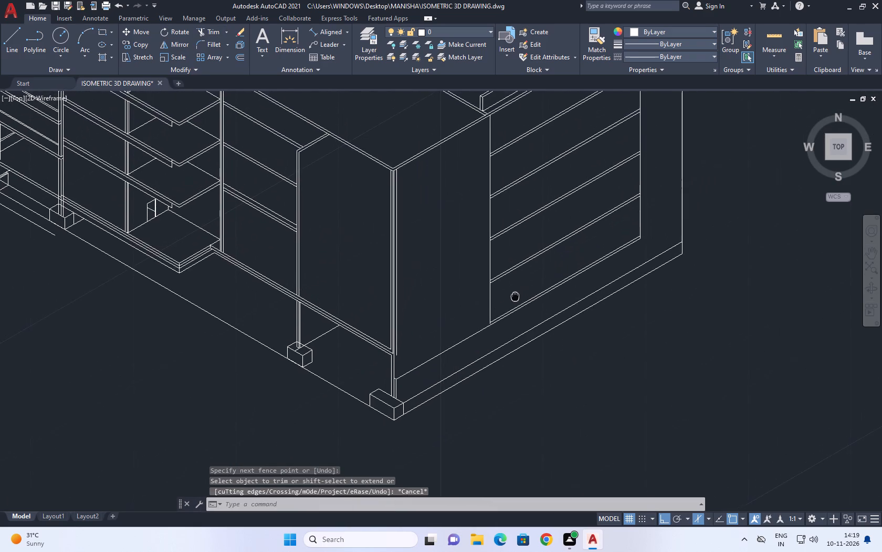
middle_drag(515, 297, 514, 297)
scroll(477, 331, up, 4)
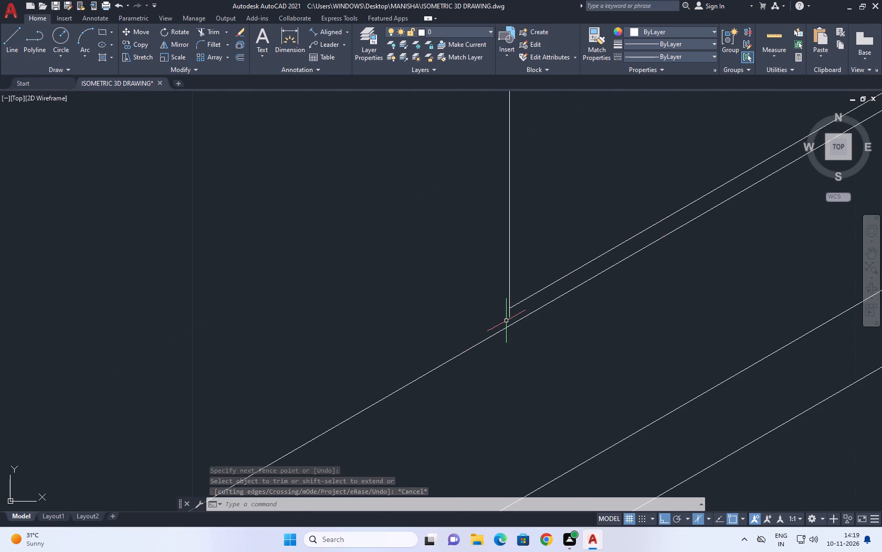
Extend the side wall's near vertical line down to the lower sloping line of the bottom floor band.
text(EX)
key(space)
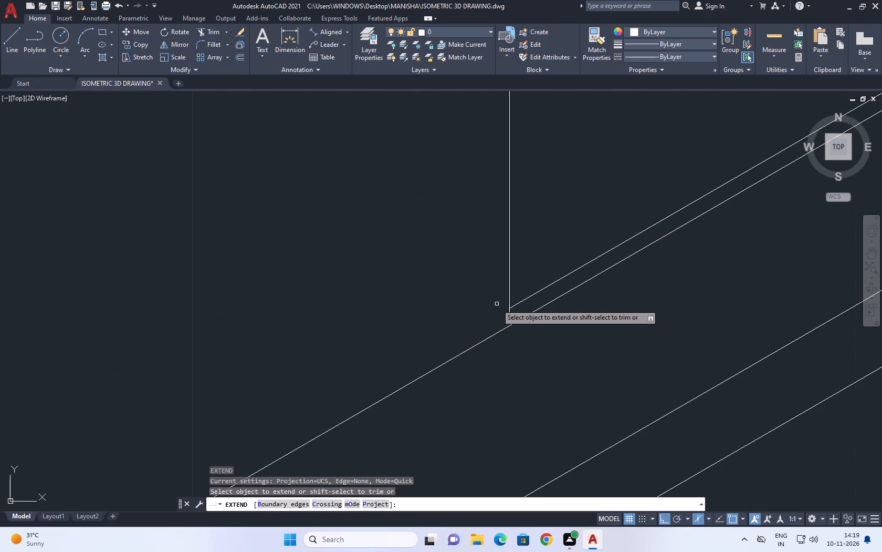
click(534, 234)
drag(462, 258, 424, 269)
right_click(419, 269)
click(451, 290)
Extend the lower line of the side wall's bottom pair to the building's outer vertical edge.
scroll(354, 331, down, 1)
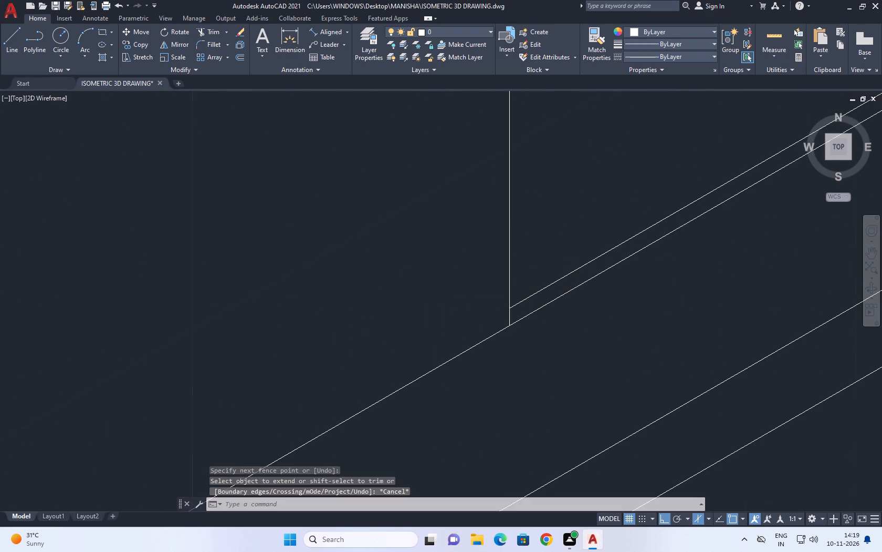
scroll(354, 331, down, 2)
scroll(451, 308, down, 2)
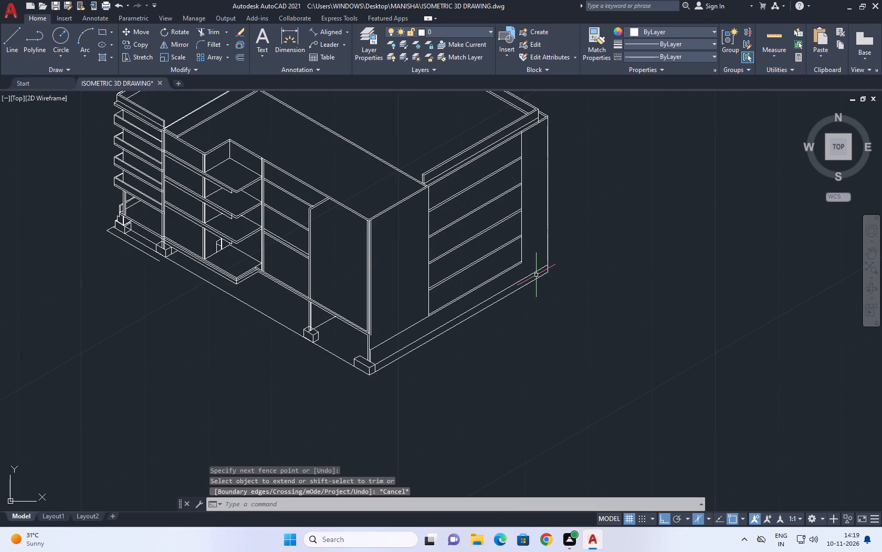
scroll(494, 293, up, 1)
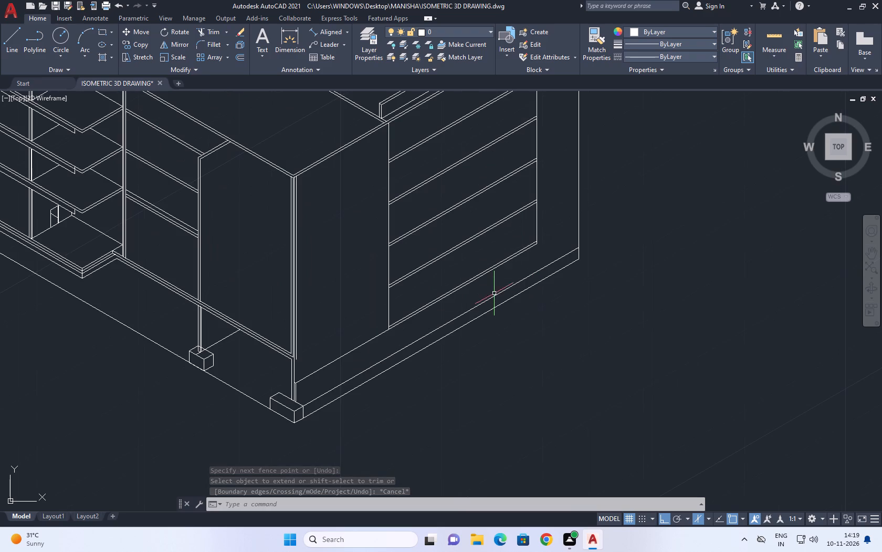
middle_drag(508, 286, 512, 298)
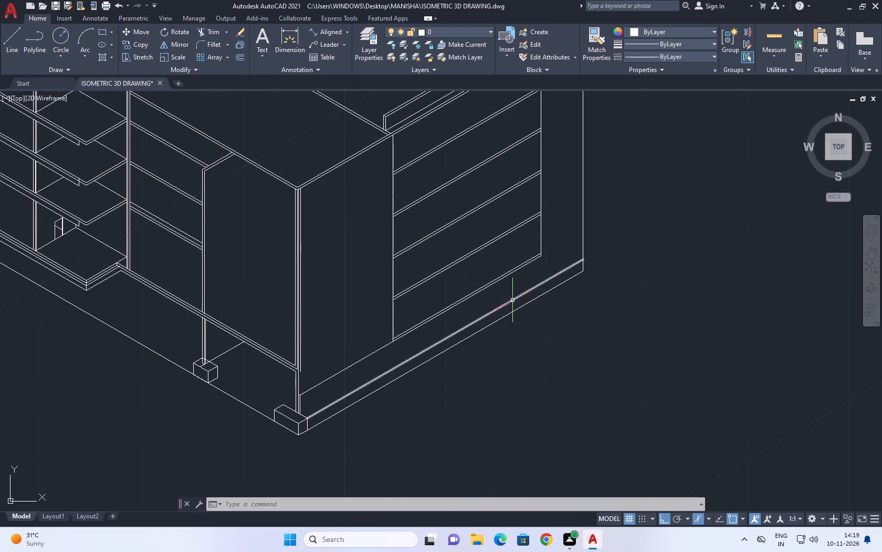
scroll(511, 278, up, 2)
scroll(511, 278, down, 2)
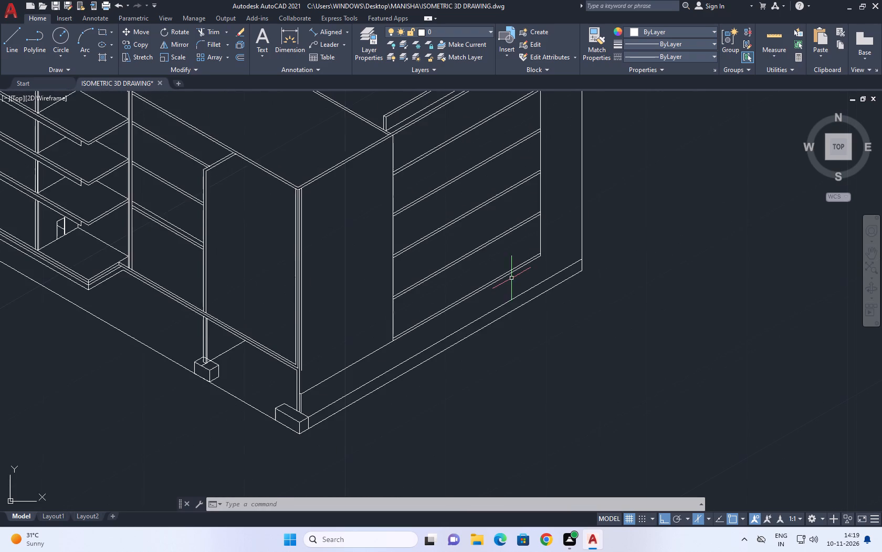
middle_drag(583, 267, 513, 352)
text(EX)
key(space)
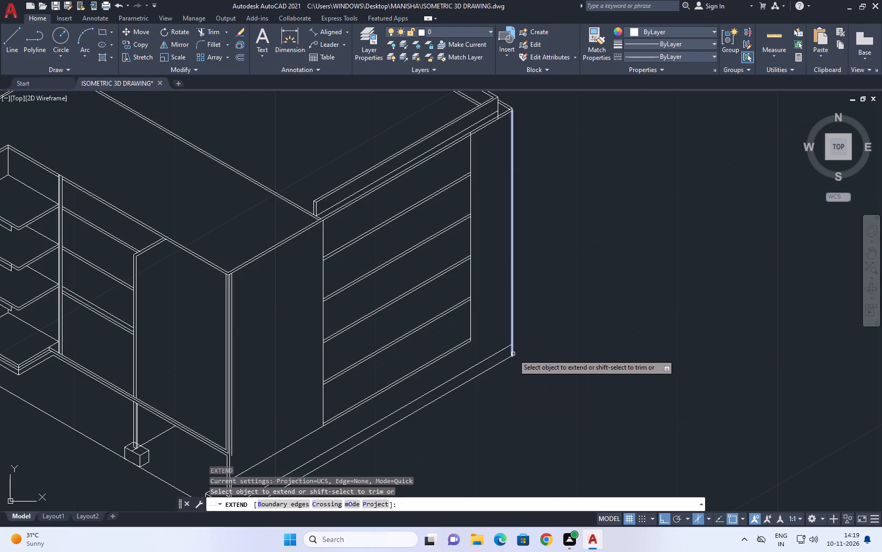
click(463, 344)
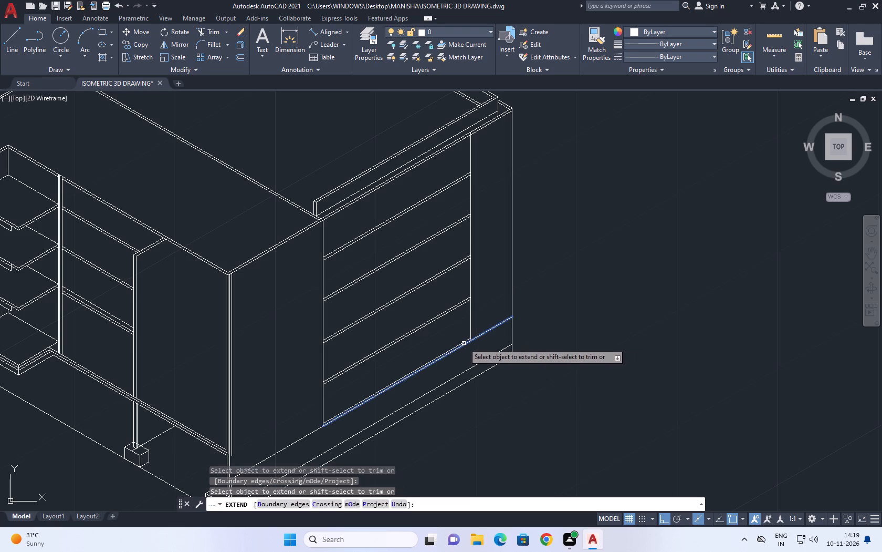
right_click(615, 276)
click(634, 293)
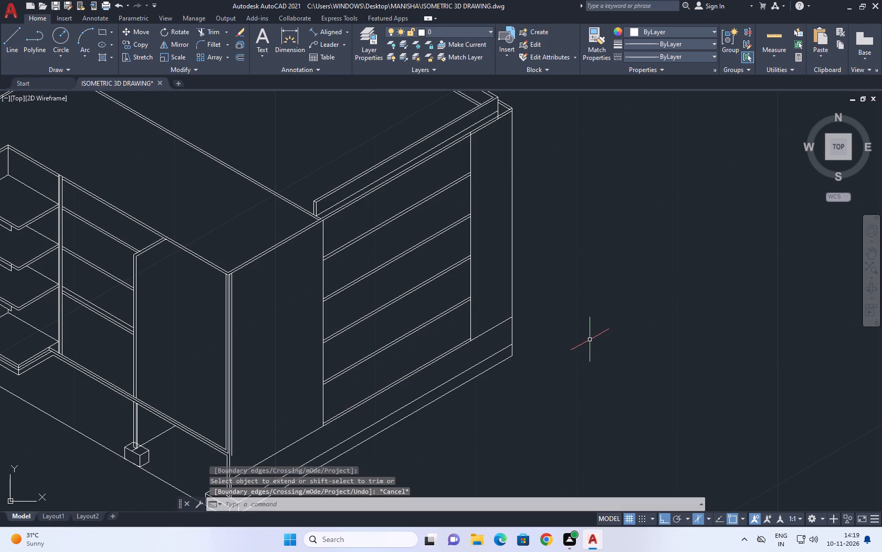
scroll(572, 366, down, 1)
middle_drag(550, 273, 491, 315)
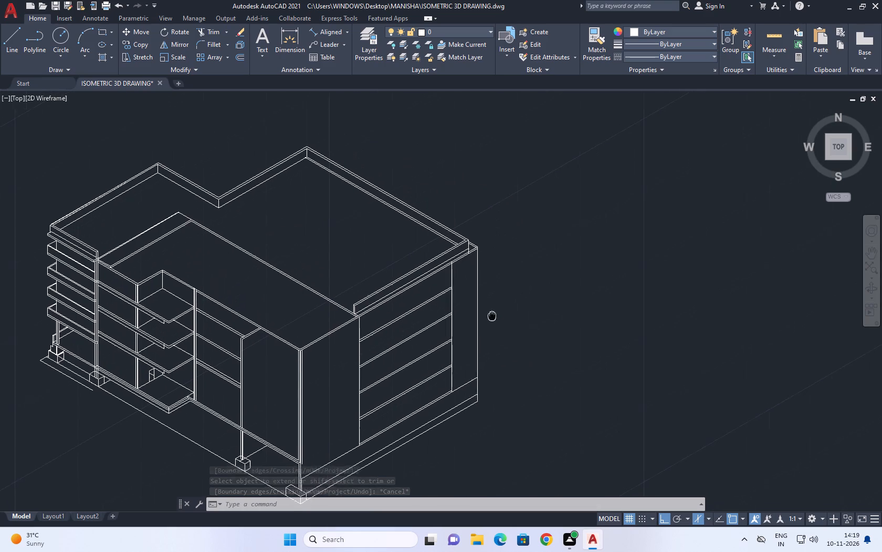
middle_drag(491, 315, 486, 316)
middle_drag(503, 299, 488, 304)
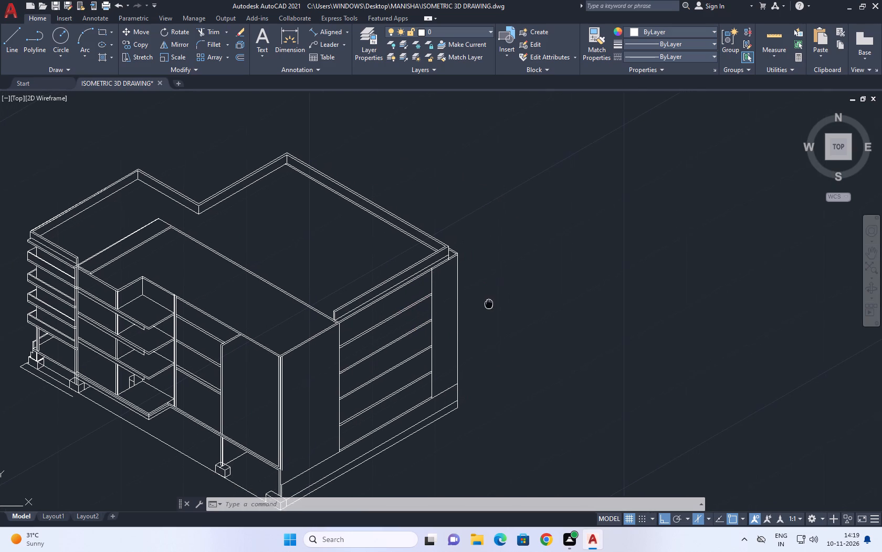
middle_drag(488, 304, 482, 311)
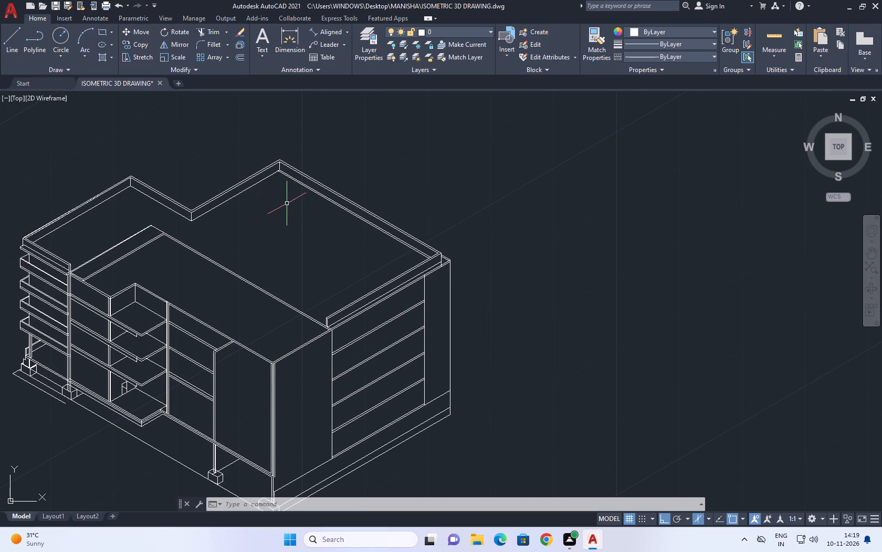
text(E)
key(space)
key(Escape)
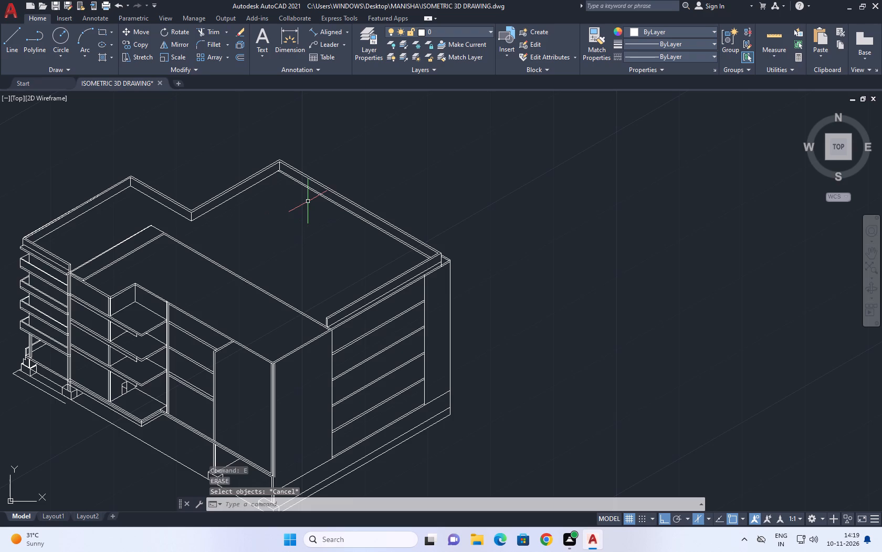
Extend the side wall's four upper pairs of sloping floor lines past the inner vertical to the building's outer vertical edge.
text(EX)
key(space)
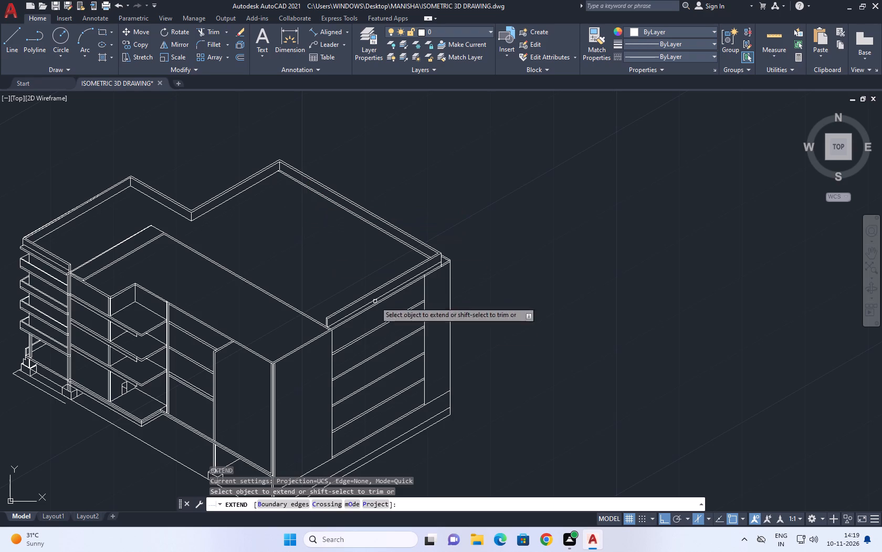
click(383, 304)
click(407, 402)
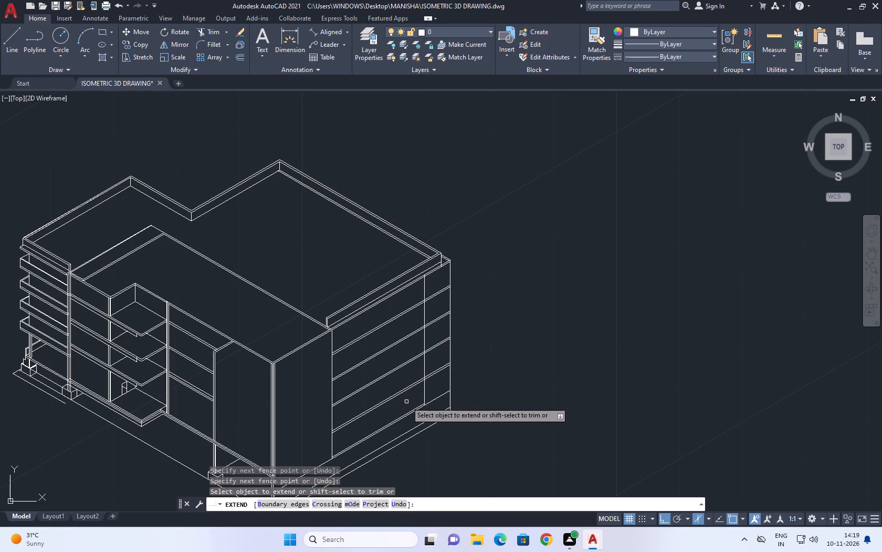
middle_drag(430, 408, 424, 375)
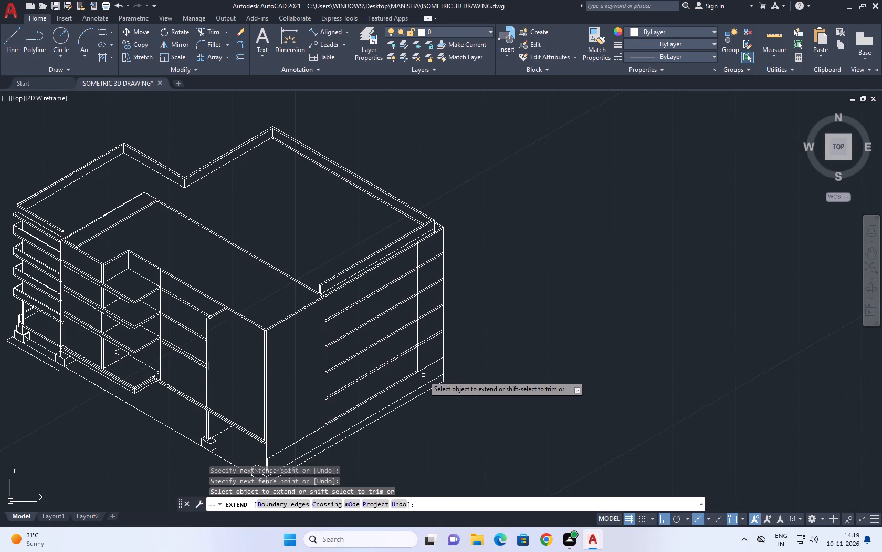
right_click(501, 301)
click(526, 316)
Erase the upper line of the side wall's bottom pair of sloping lines.
scroll(392, 388, up, 3)
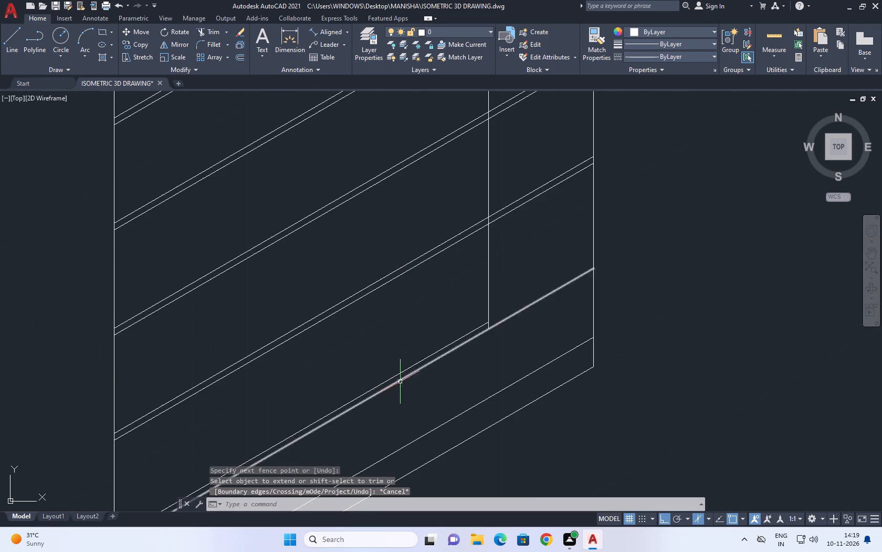
click(405, 370)
right_click(398, 353)
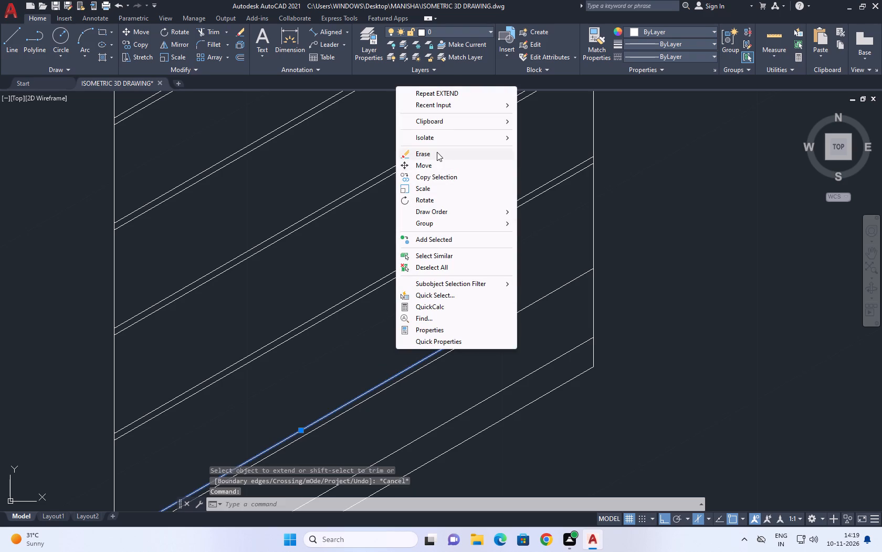
click(437, 151)
Draw a line 1 unit up the outer edge from the topmost floor pair, continuing parallel to the floor lines past the inner vertical.
scroll(429, 361, down, 2)
middle_drag(509, 281, 501, 315)
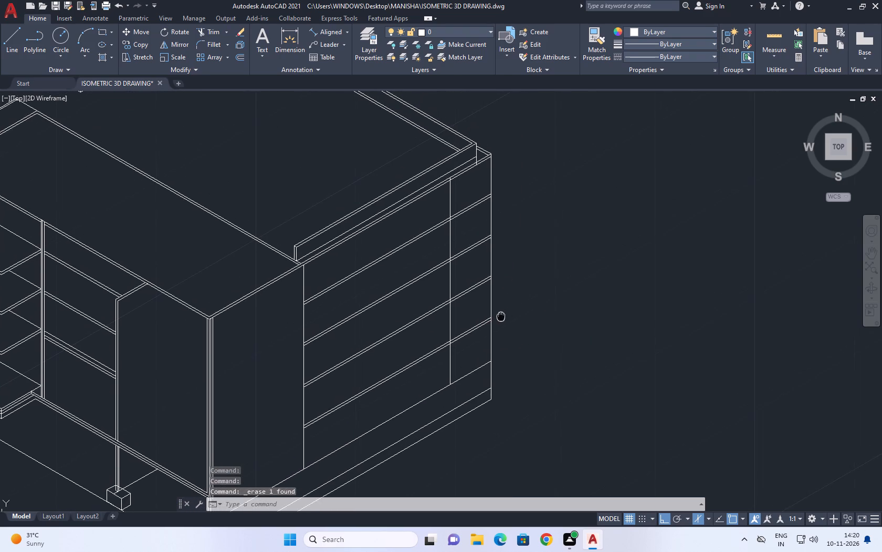
middle_drag(501, 315, 495, 321)
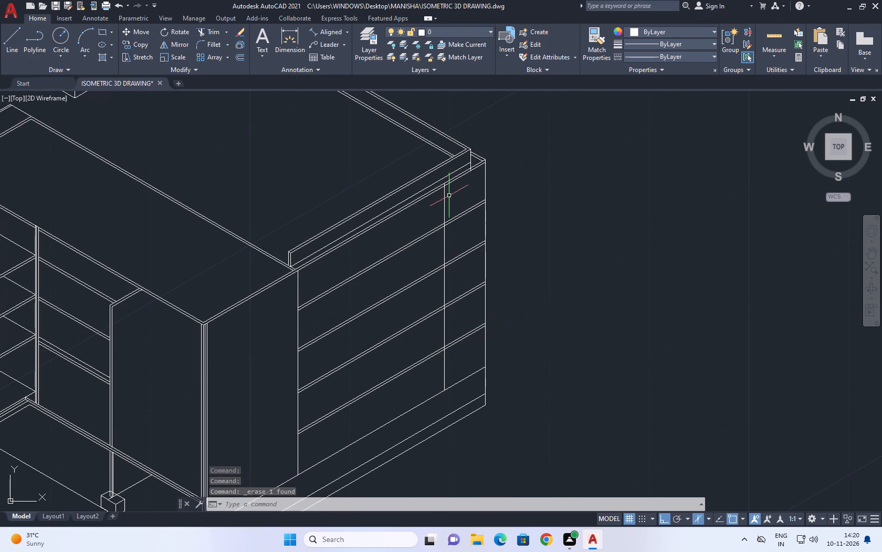
scroll(464, 194, up, 1)
middle_drag(516, 197, 467, 341)
scroll(495, 251, up, 1)
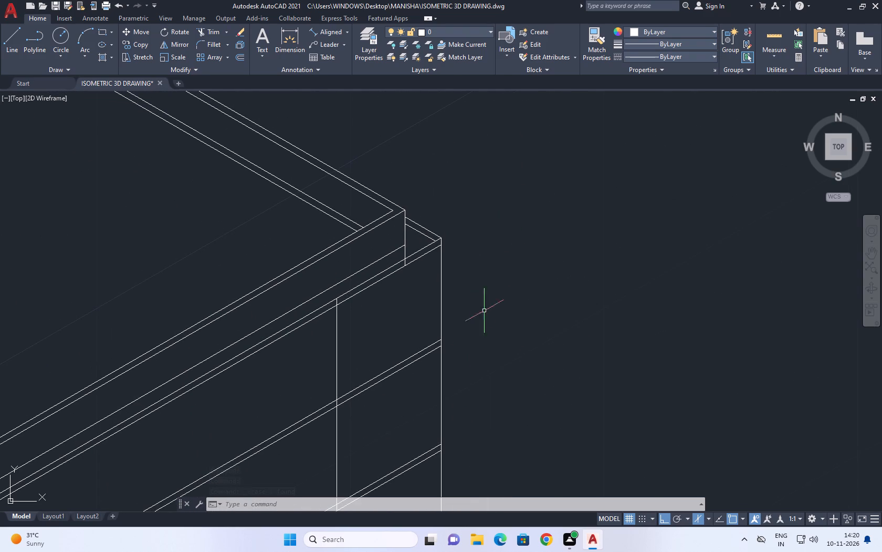
click(9, 45)
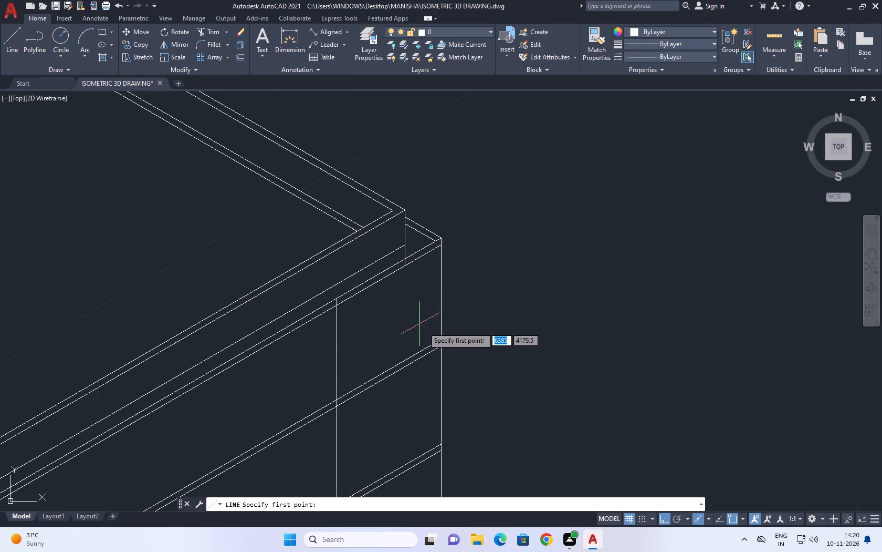
scroll(427, 330, up, 2)
click(456, 357)
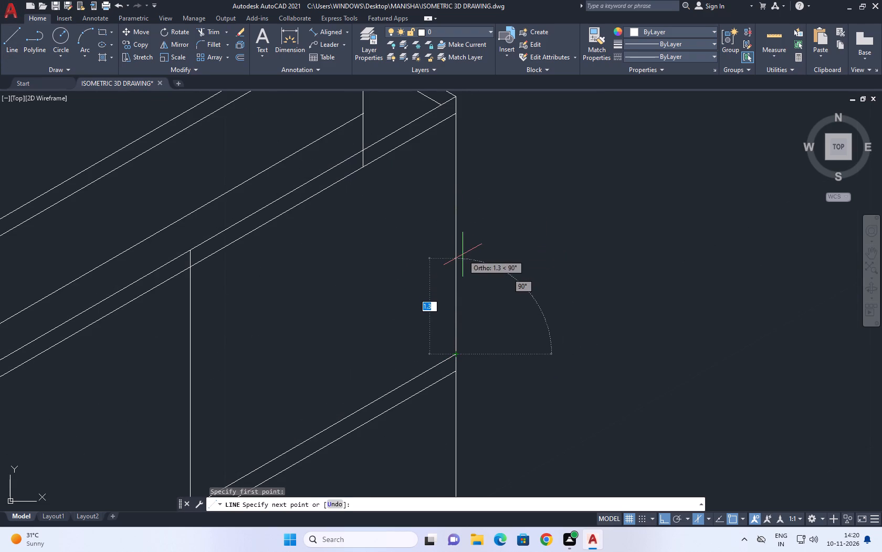
key(1)
key(Return)
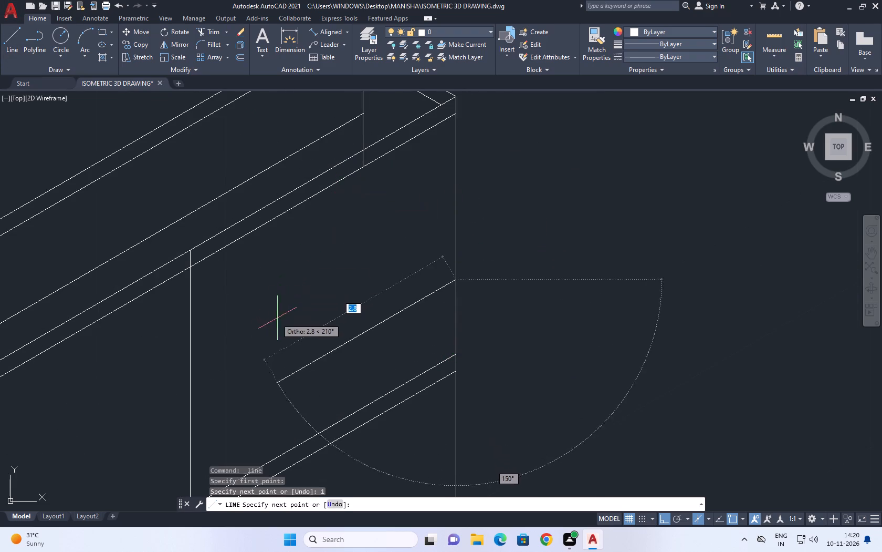
middle_drag(279, 314, 364, 233)
drag(187, 332, 193, 334)
right_click(208, 270)
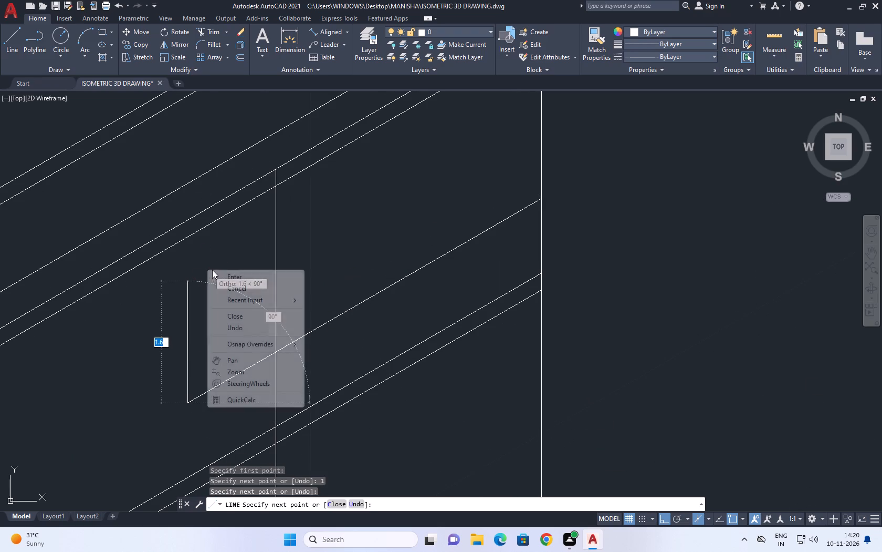
click(224, 286)
Trim the new sloping line's excess beyond the side wall's inner vertical line.
middle_drag(291, 275, 456, 183)
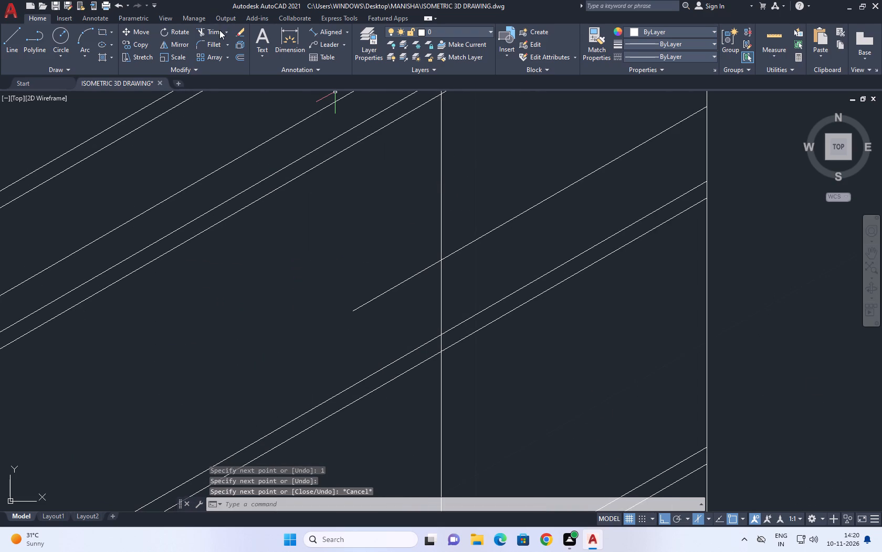
click(214, 32)
click(392, 342)
drag(361, 274, 314, 268)
right_click(330, 269)
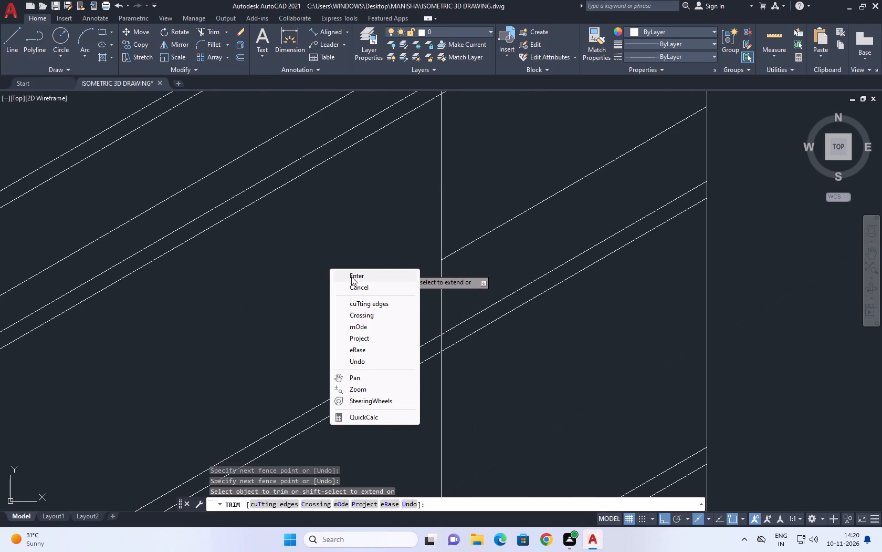
drag(354, 279, 354, 288)
Trim the outer vertical edge between the roof slab and the new sloping line.
scroll(350, 285, down, 3)
middle_drag(496, 181, 488, 204)
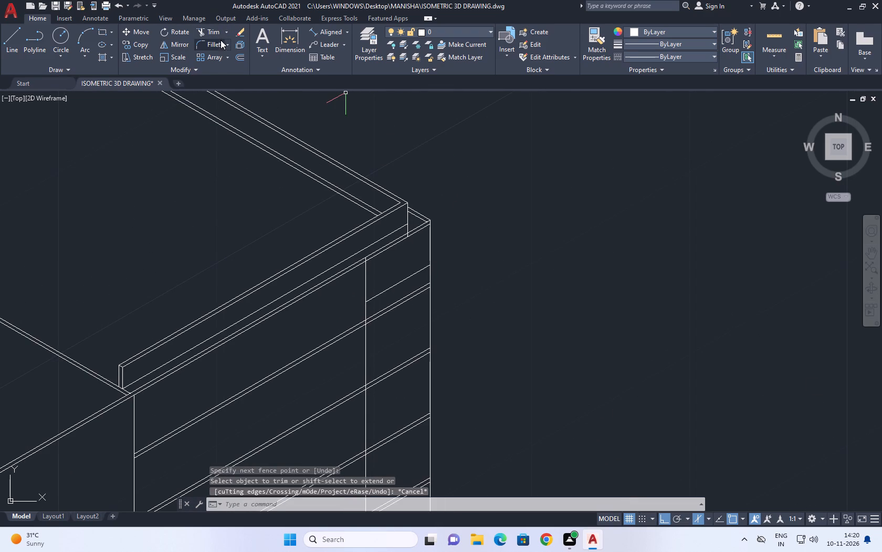
click(217, 36)
click(419, 256)
click(458, 243)
right_click(467, 243)
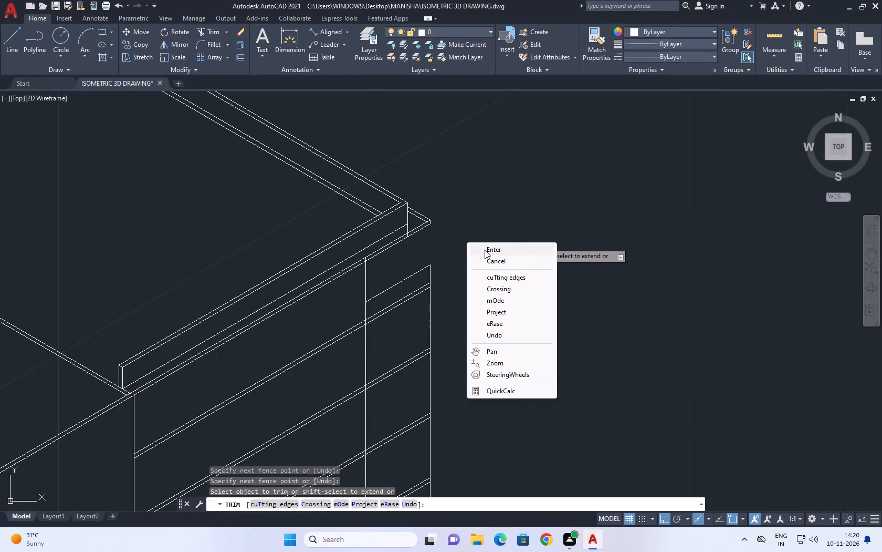
click(491, 262)
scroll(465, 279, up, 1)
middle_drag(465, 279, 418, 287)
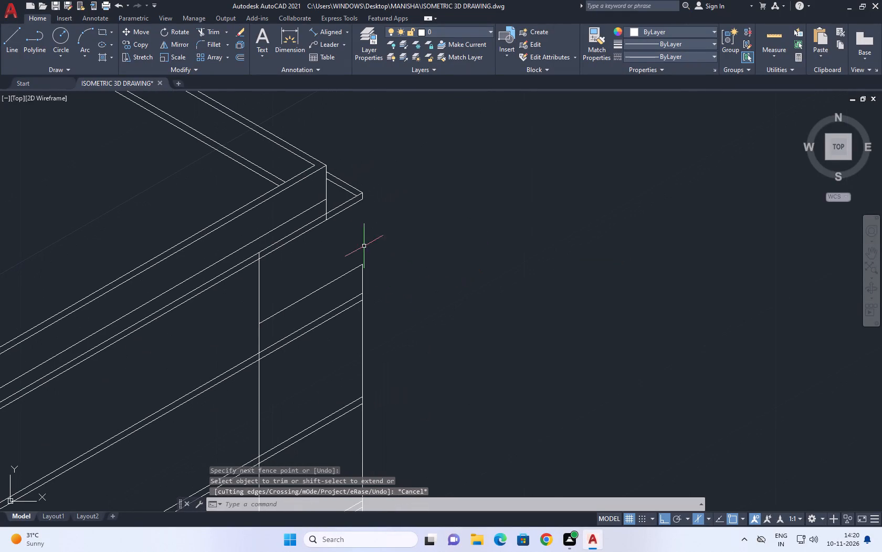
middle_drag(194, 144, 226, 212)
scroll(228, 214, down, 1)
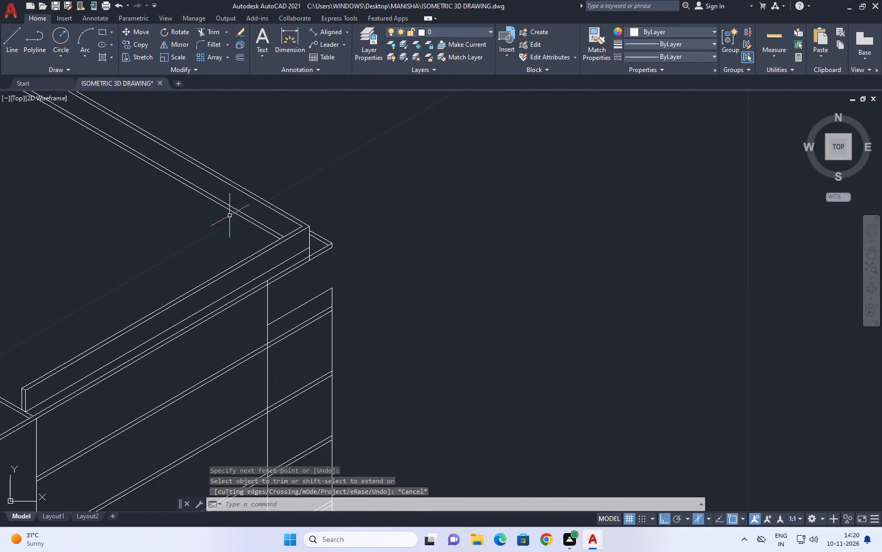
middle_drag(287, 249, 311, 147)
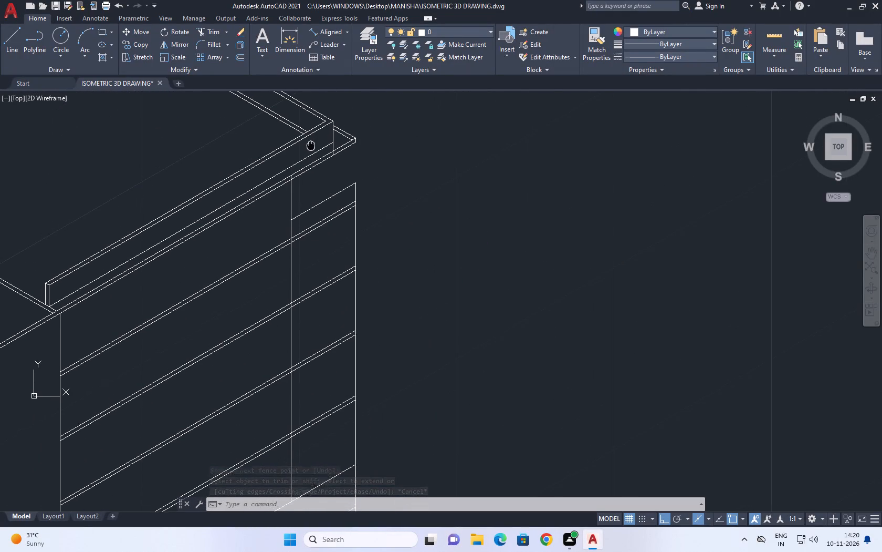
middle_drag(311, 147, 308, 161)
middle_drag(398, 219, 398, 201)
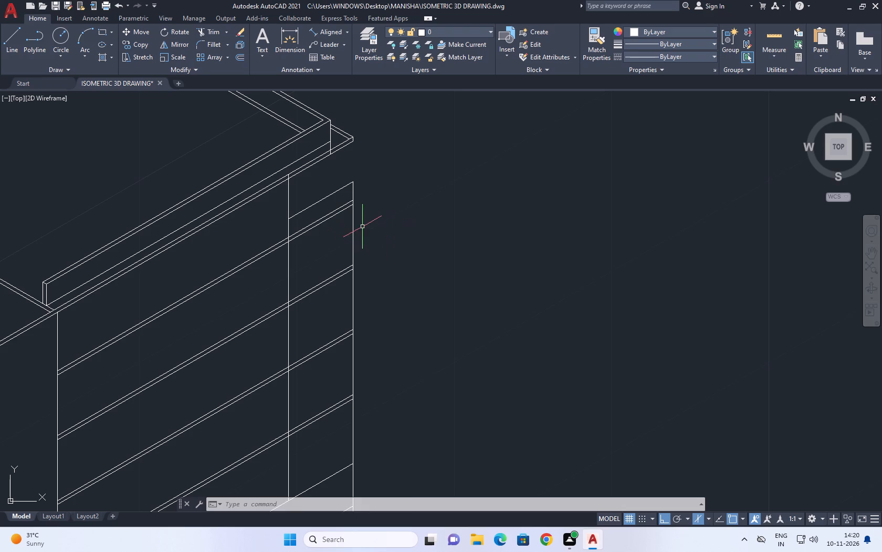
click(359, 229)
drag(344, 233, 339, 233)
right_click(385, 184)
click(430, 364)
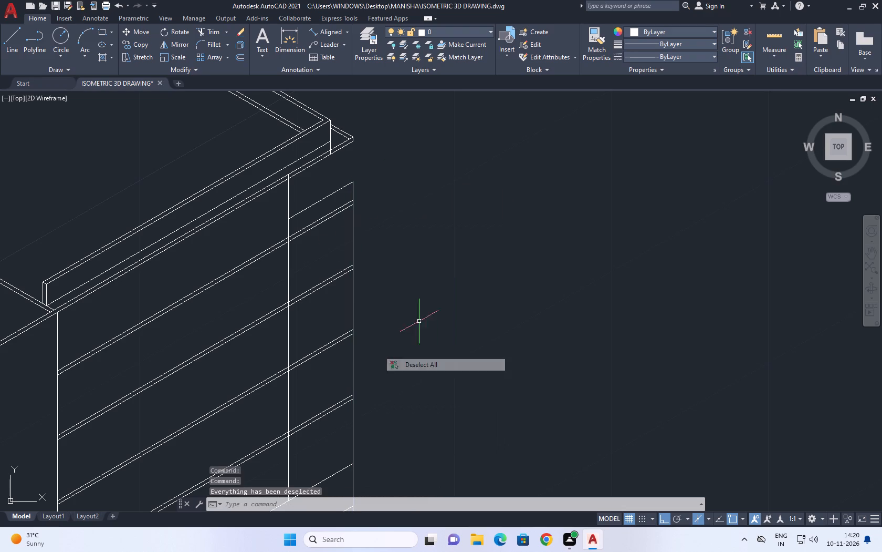
Draw a line 1 unit up the outer edge from the second floor pair from the top, continuing parallel to the floor lines past the inner vertical.
click(12, 40)
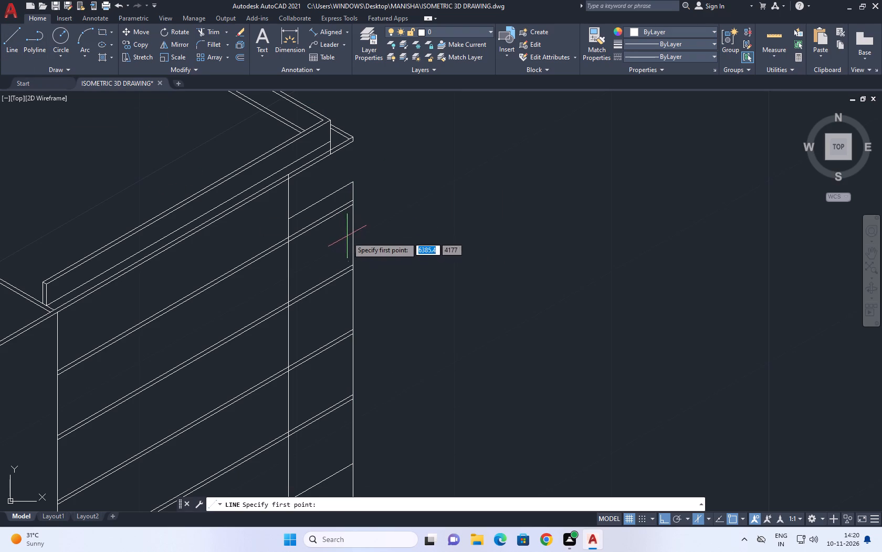
click(352, 264)
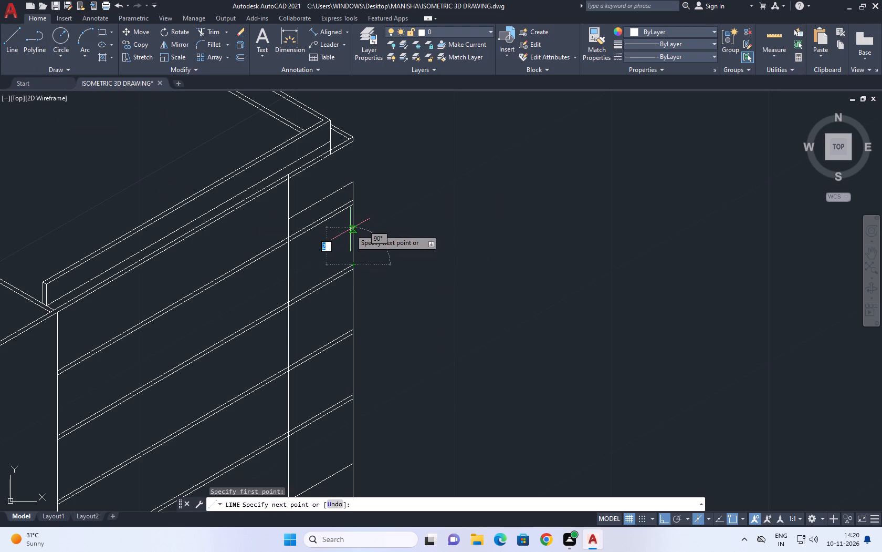
key(1)
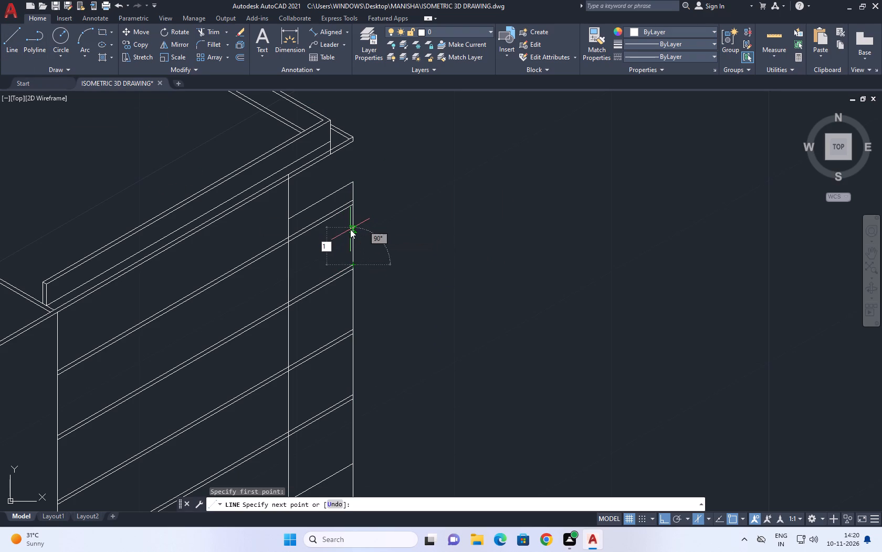
key(Return)
click(235, 285)
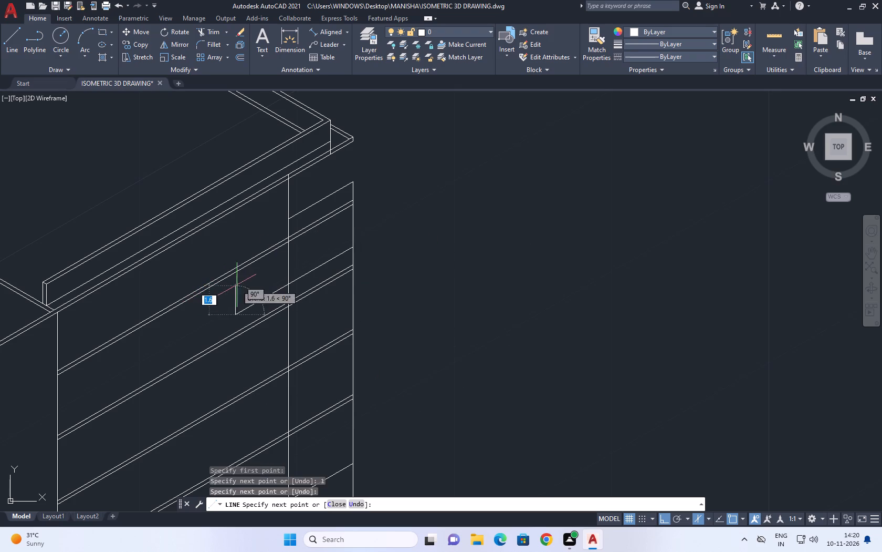
right_click(303, 270)
click(333, 287)
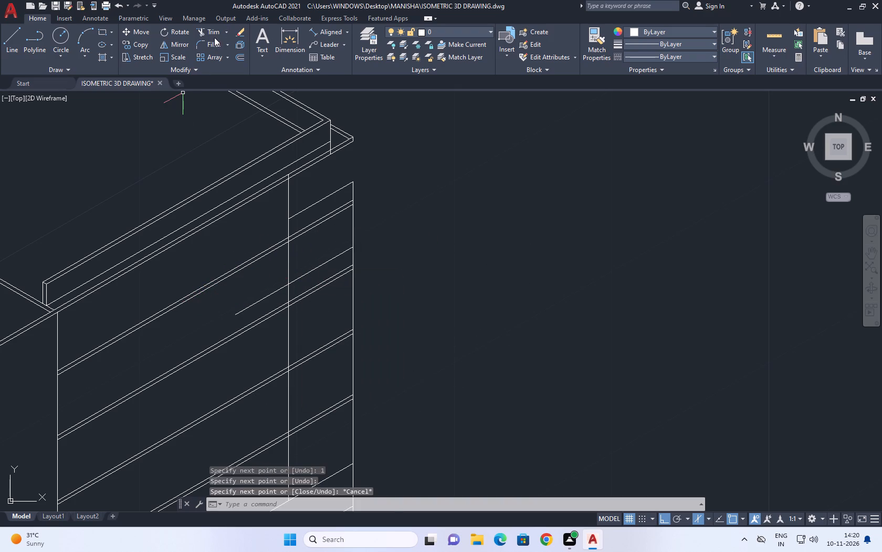
Trim the new sloping line's excess beyond the side wall's inner vertical line.
click(214, 35)
click(262, 305)
click(262, 298)
right_click(393, 281)
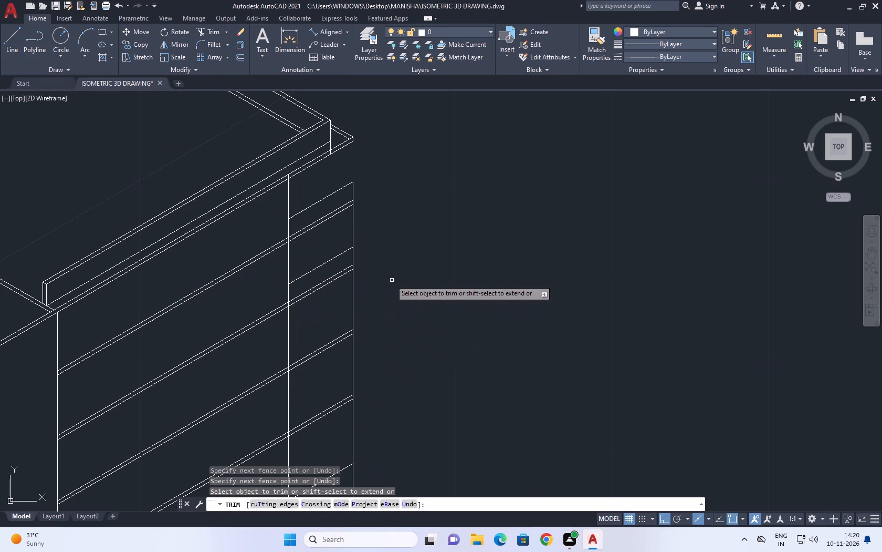
click(423, 298)
Trim the outer vertical edge between the topmost floor pair and the sloping line above the second pair.
right_click(351, 234)
click(406, 240)
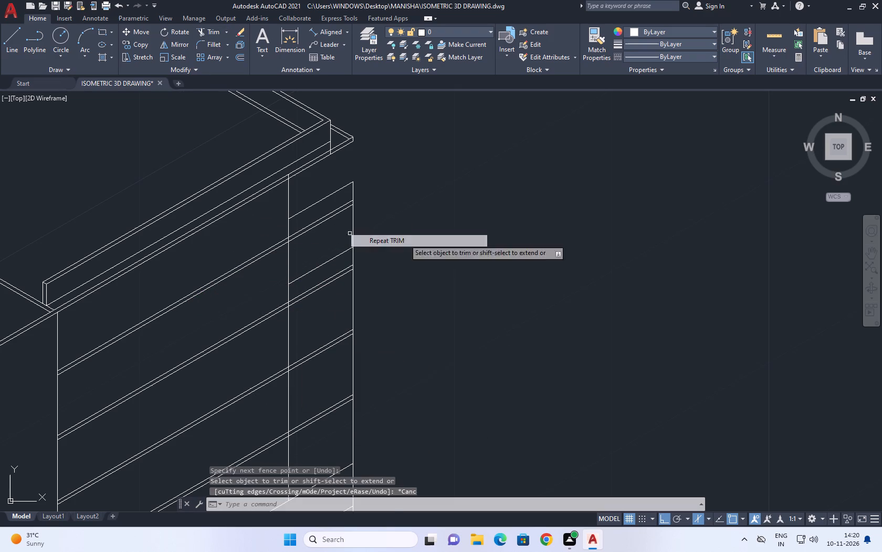
click(369, 223)
click(343, 231)
right_click(416, 216)
click(440, 232)
Draw a line 1 unit up the outer edge from the third floor pair, continuing parallel to the floor lines past the inner vertical.
scroll(357, 233, down, 1)
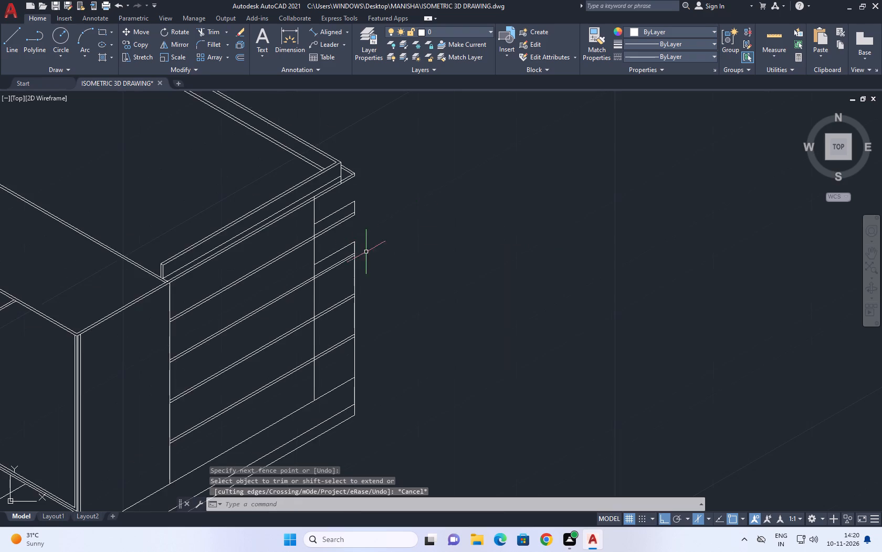
middle_drag(379, 250, 379, 207)
click(4, 42)
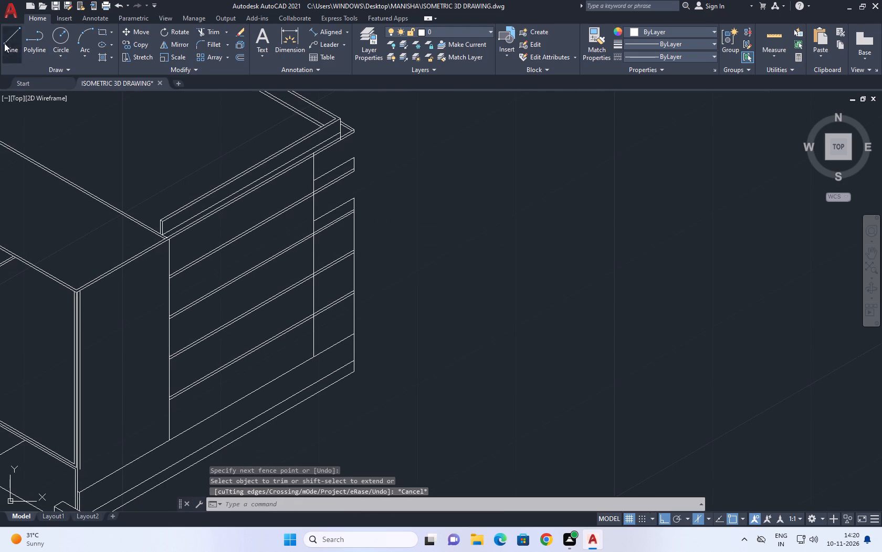
scroll(377, 254, up, 3)
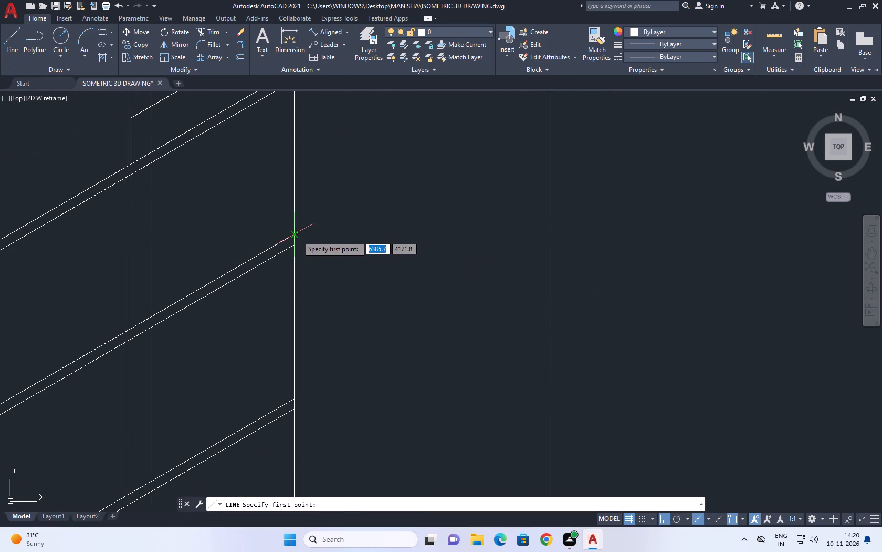
click(296, 236)
middle_drag(285, 139, 291, 207)
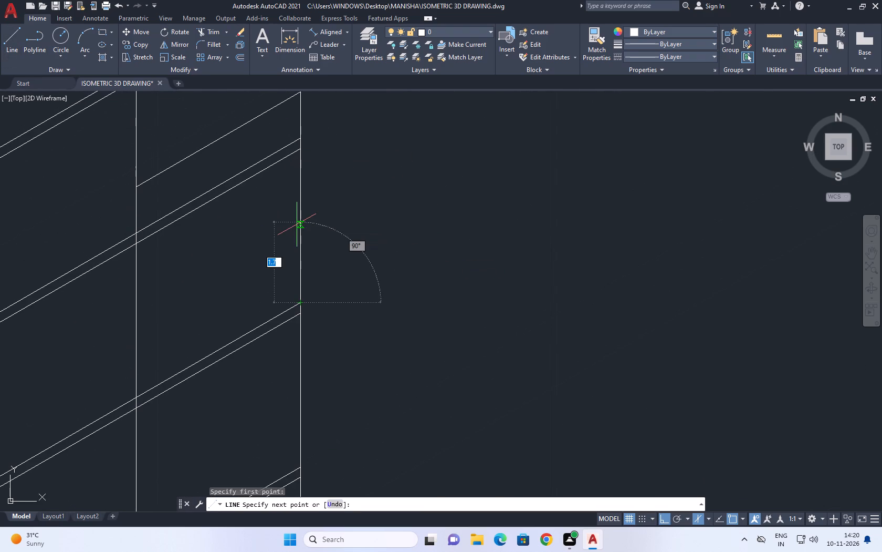
key(1)
key(Return)
drag(78, 342, 83, 344)
right_click(180, 305)
click(206, 322)
Trim the outer edge between the second floor pair and the newest sloping line, and that line's excess beyond the inner vertical.
scroll(302, 253, down, 2)
middle_drag(217, 290, 280, 237)
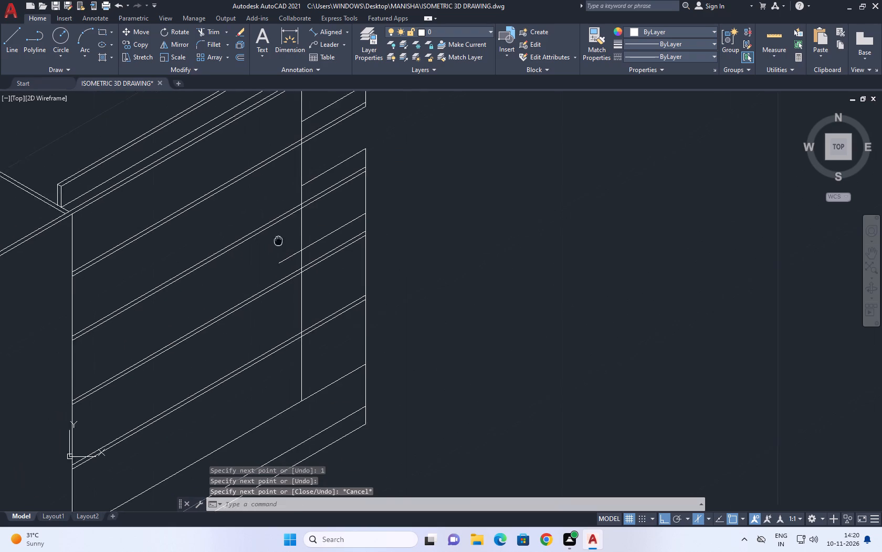
middle_drag(280, 237, 285, 230)
click(214, 33)
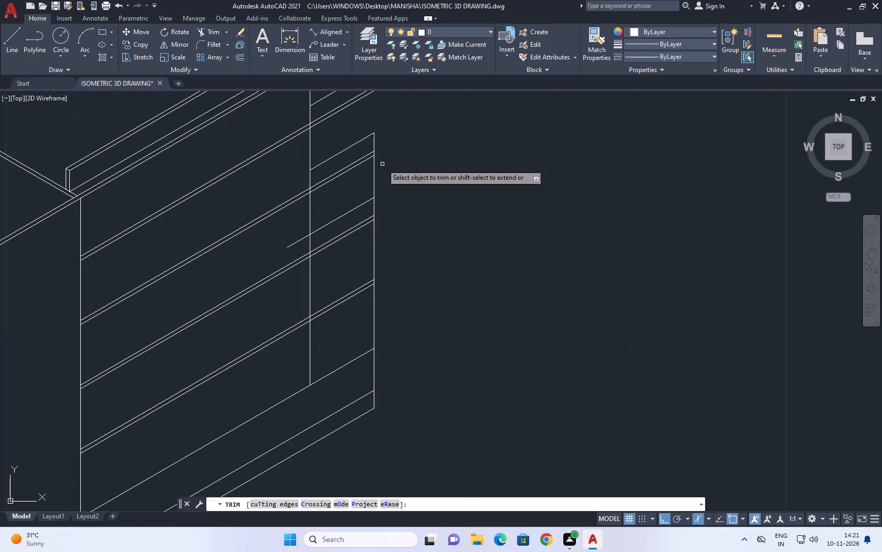
click(375, 166)
click(364, 180)
click(299, 237)
click(302, 247)
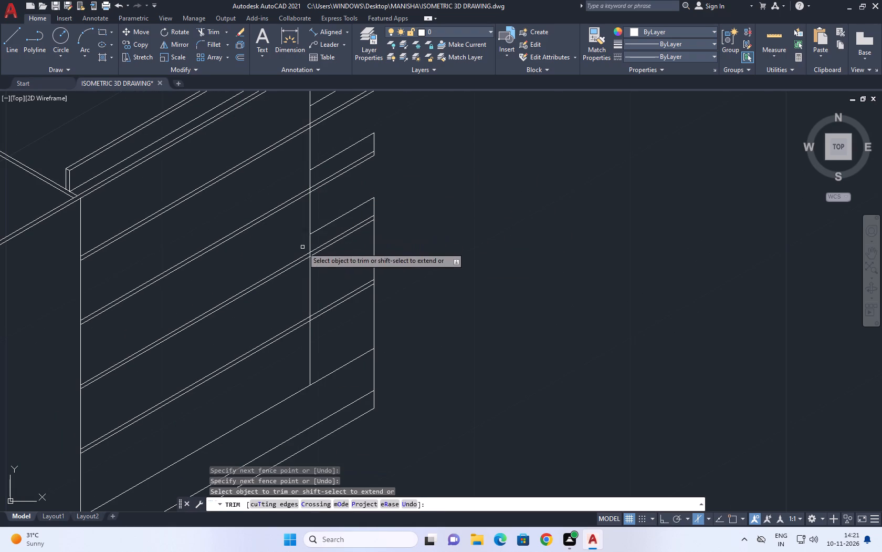
right_click(456, 186)
click(479, 201)
right_click(360, 152)
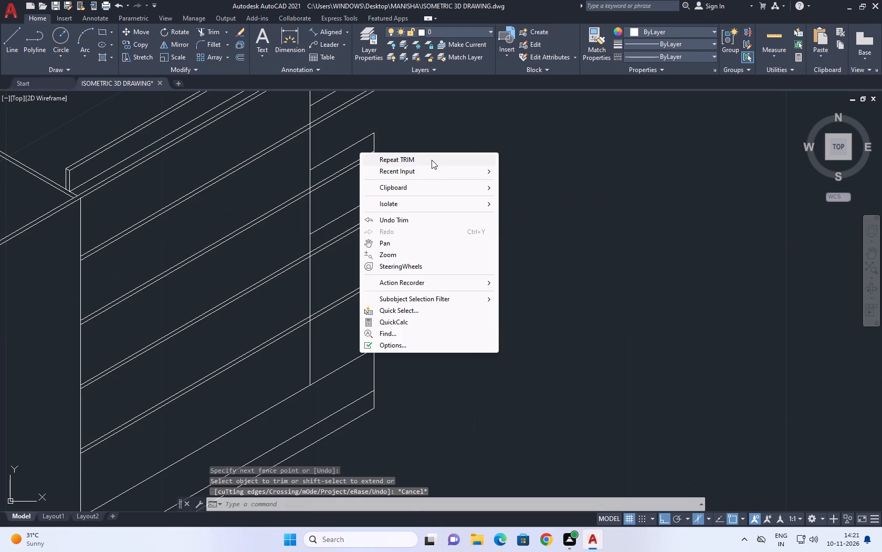
click(465, 138)
click(444, 142)
Draw a line 1 unit up the outer edge from the fourth floor pair, continuing parallel to the floor lines past the inner vertical.
click(12, 36)
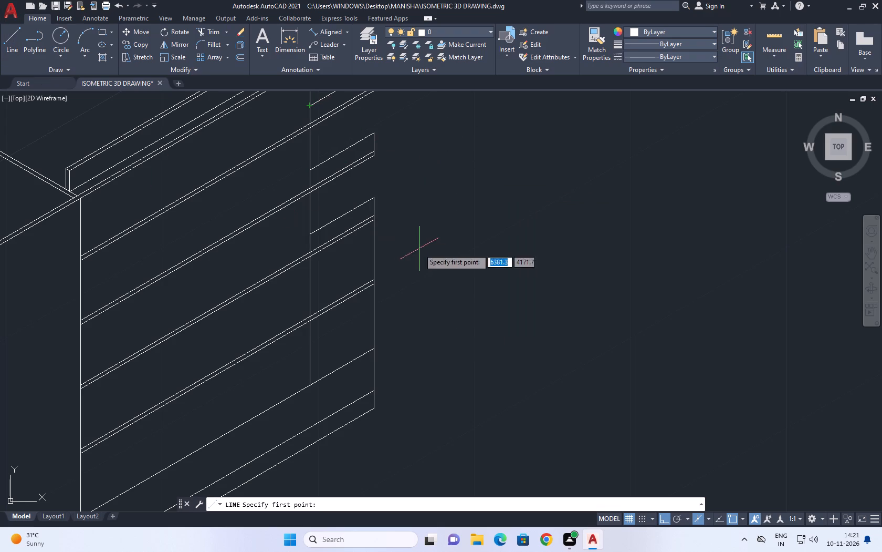
scroll(380, 278, up, 2)
click(362, 282)
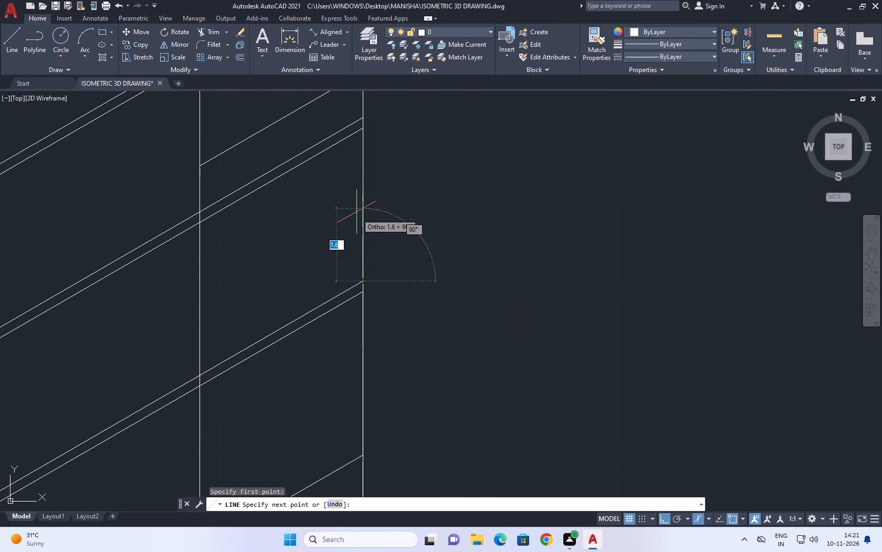
key(1)
key(Return)
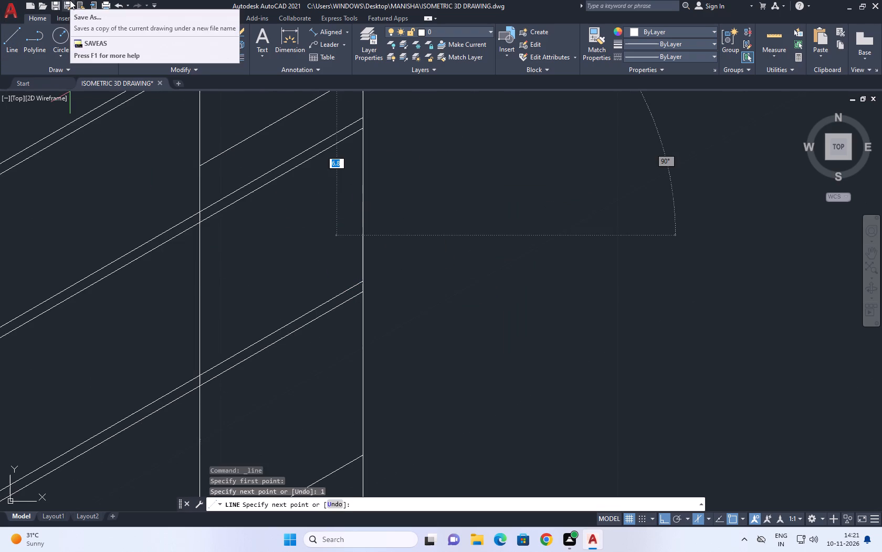
click(127, 328)
right_click(218, 244)
drag(241, 264, 259, 269)
scroll(343, 255, down, 3)
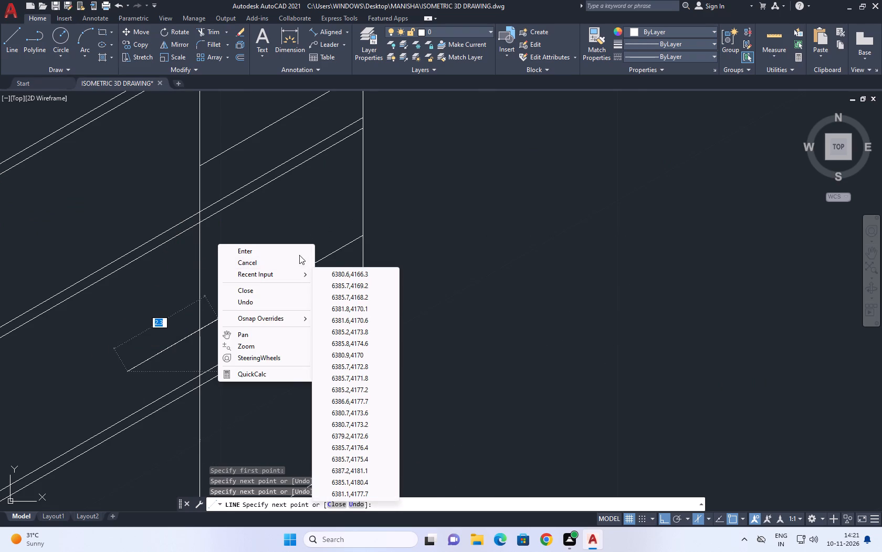
click(285, 257)
Trim the newest sloping line's excess beyond the inner vertical and the outer edge between it and the third floor pair.
scroll(292, 211, down, 1)
click(212, 32)
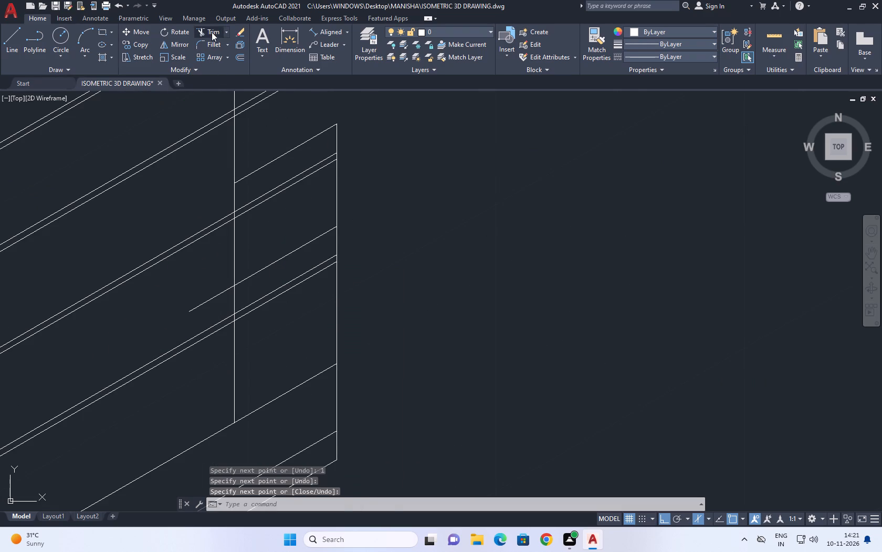
click(212, 303)
click(209, 290)
click(321, 196)
click(375, 178)
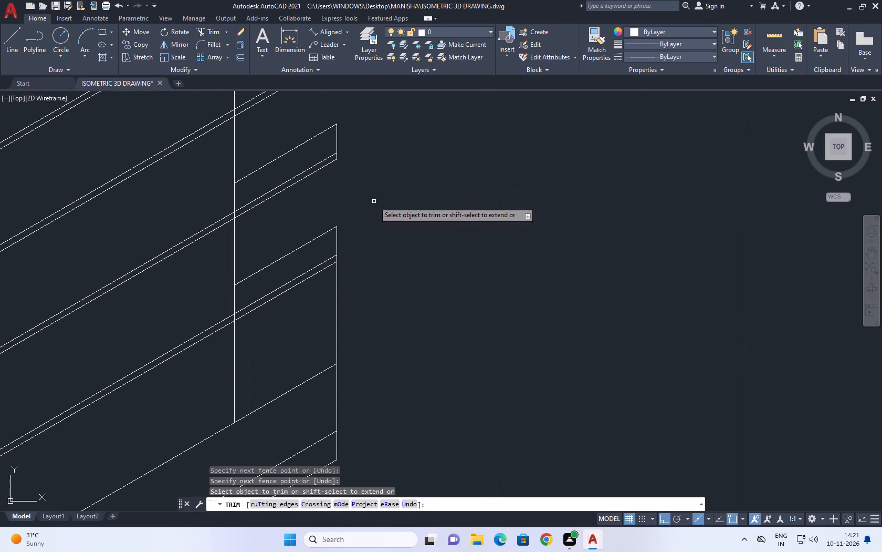
right_click(374, 201)
click(409, 218)
Draw a line 1 unit up the outer edge from the sloping line at the inner vertical's foot, continuing parallel past the inner vertical.
scroll(397, 209, down, 3)
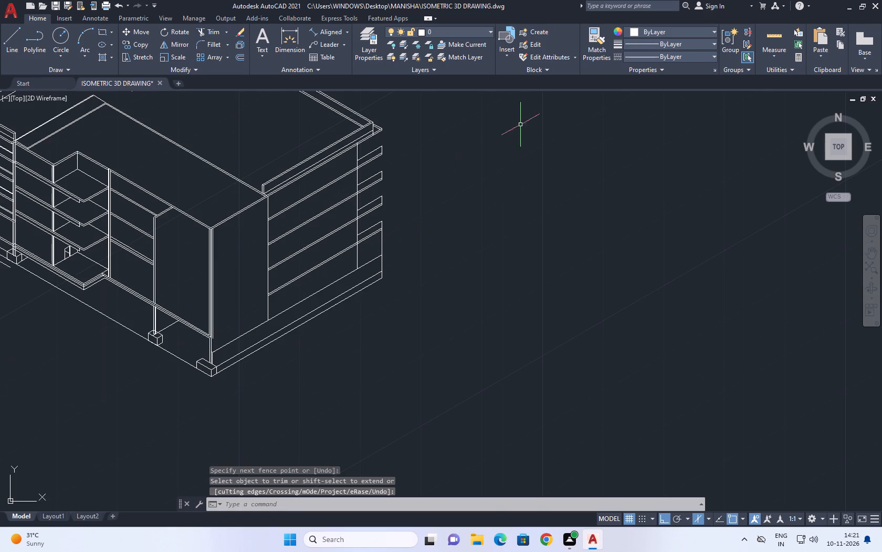
middle_drag(491, 152, 501, 203)
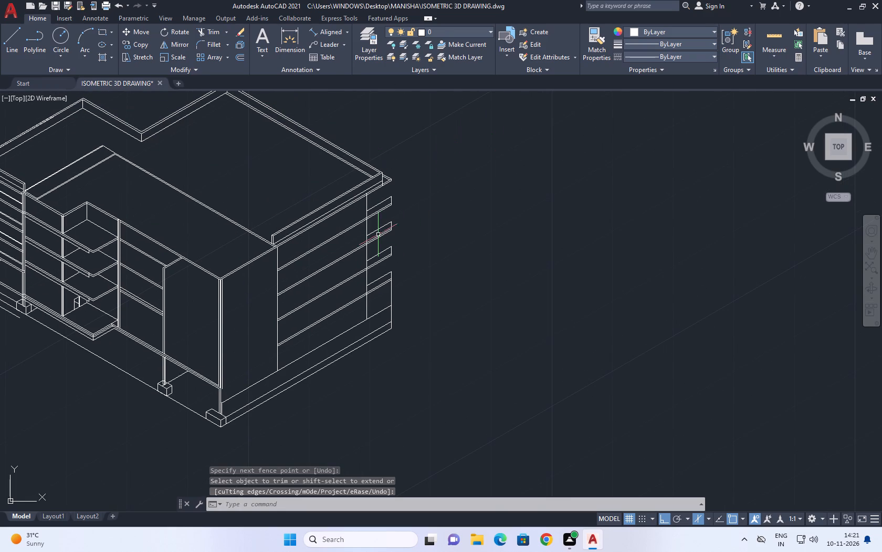
click(2, 35)
scroll(375, 294, up, 2)
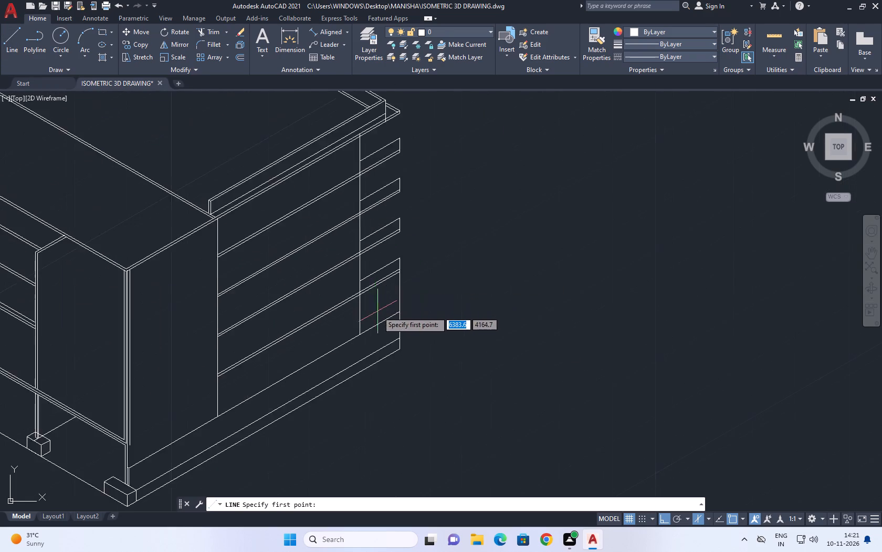
scroll(412, 311, up, 2)
click(408, 321)
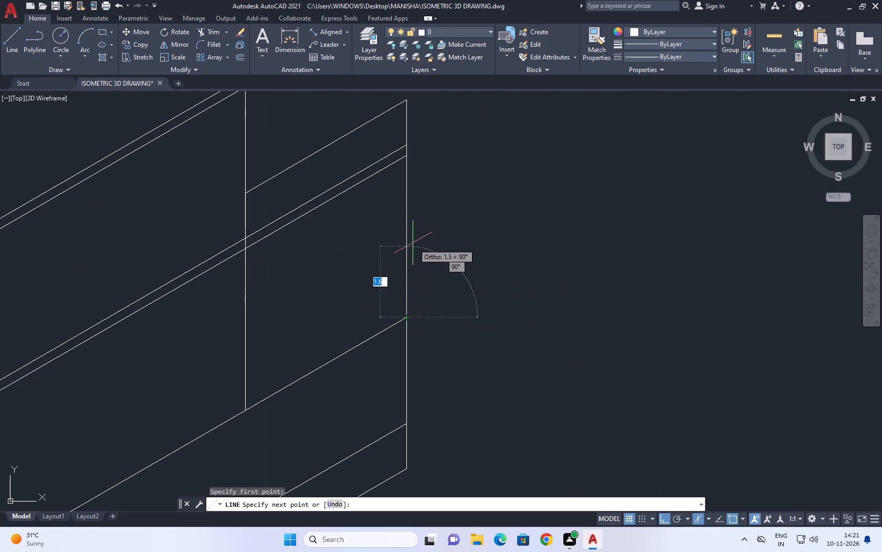
key(1)
key(Return)
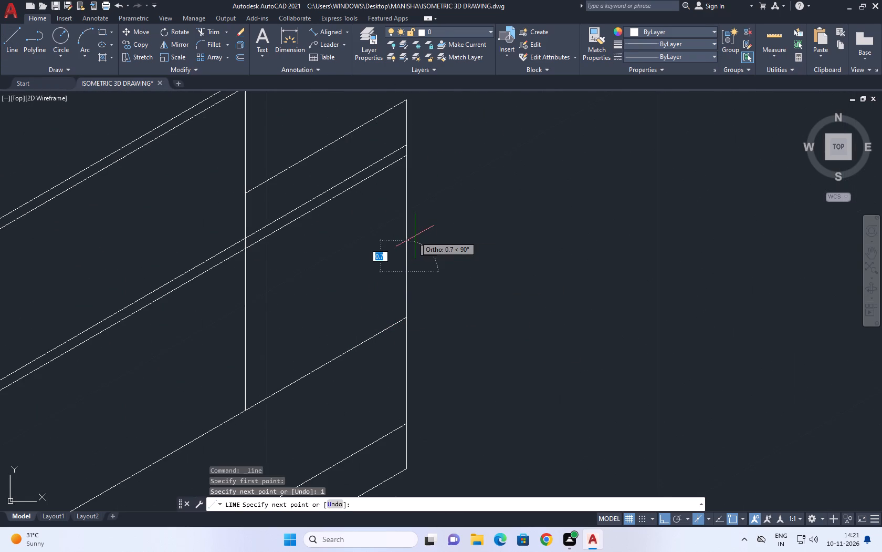
click(136, 376)
right_click(230, 306)
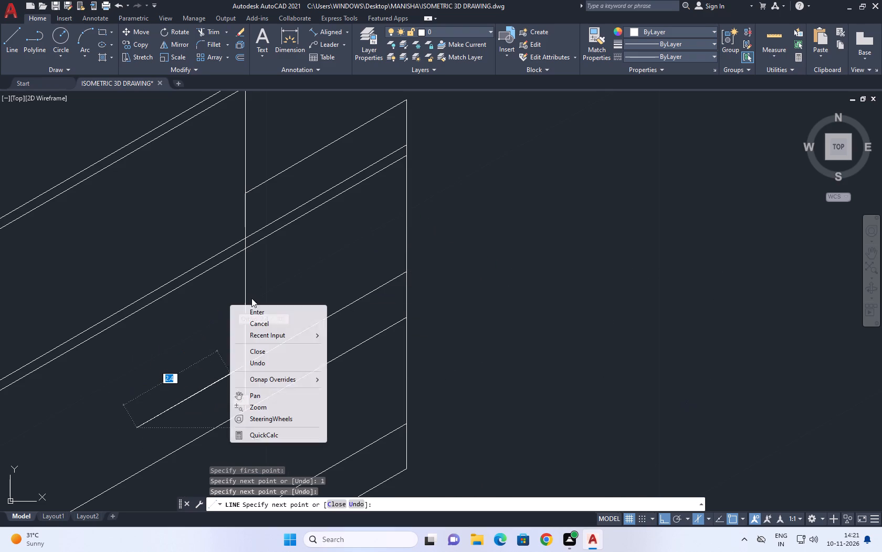
click(253, 322)
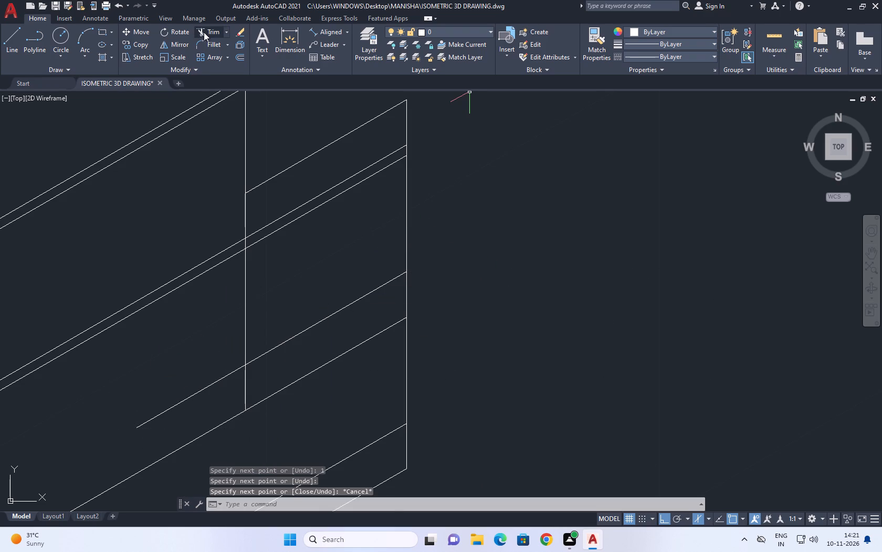
Trim the lowest new sloping line's excess beyond the side wall's inner vertical line.
click(209, 33)
click(198, 415)
click(185, 393)
click(177, 354)
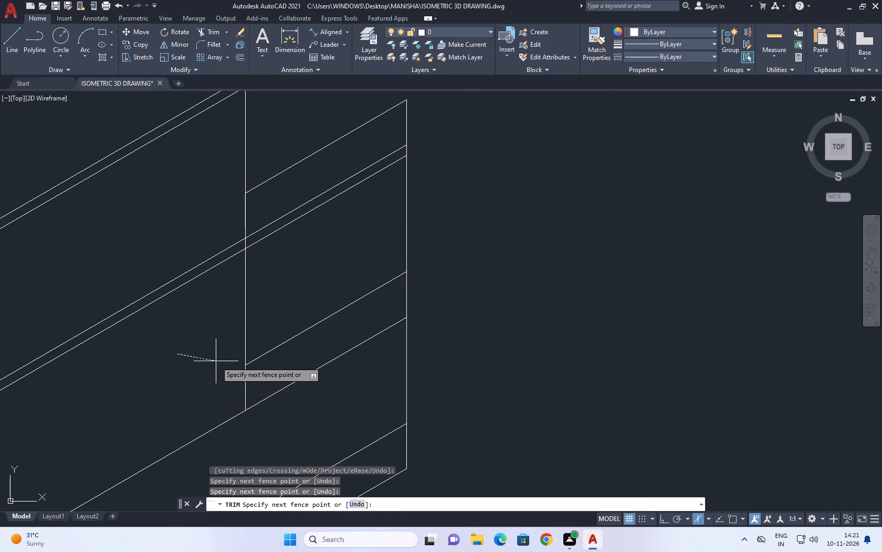
right_drag(173, 346, 165, 346)
click(199, 362)
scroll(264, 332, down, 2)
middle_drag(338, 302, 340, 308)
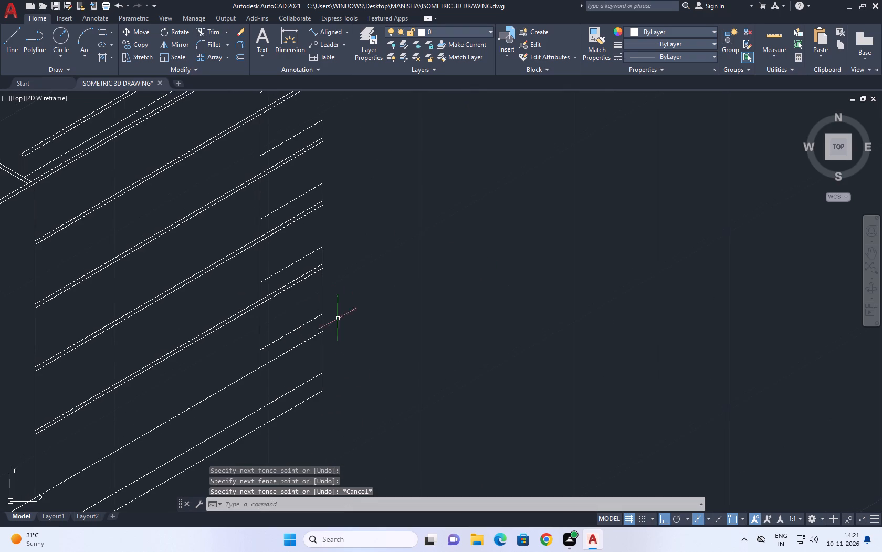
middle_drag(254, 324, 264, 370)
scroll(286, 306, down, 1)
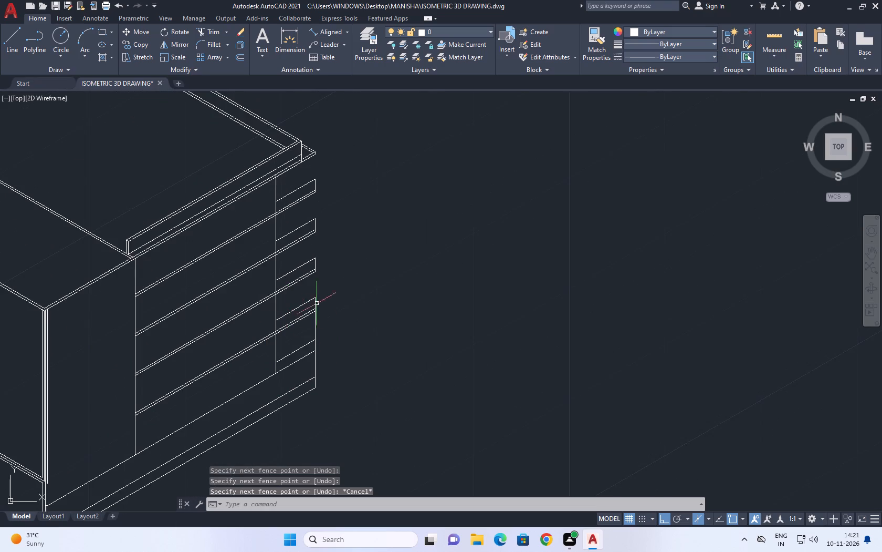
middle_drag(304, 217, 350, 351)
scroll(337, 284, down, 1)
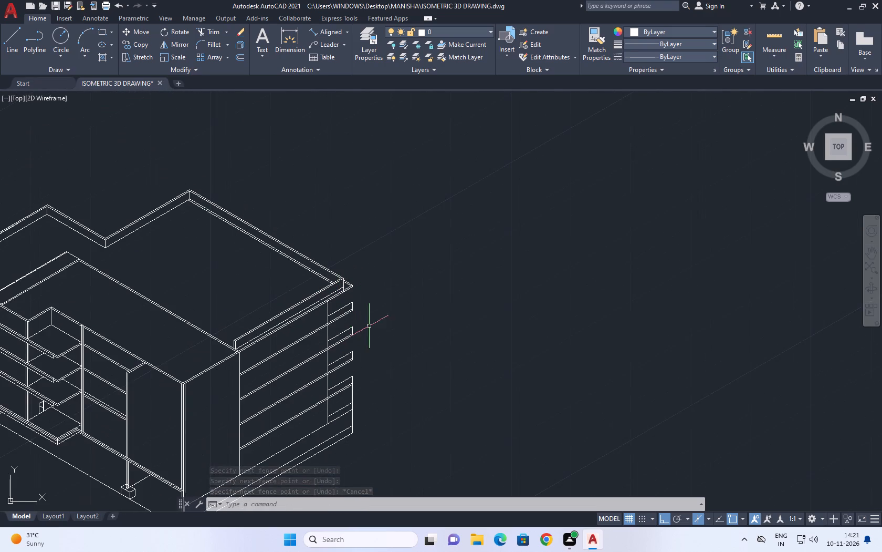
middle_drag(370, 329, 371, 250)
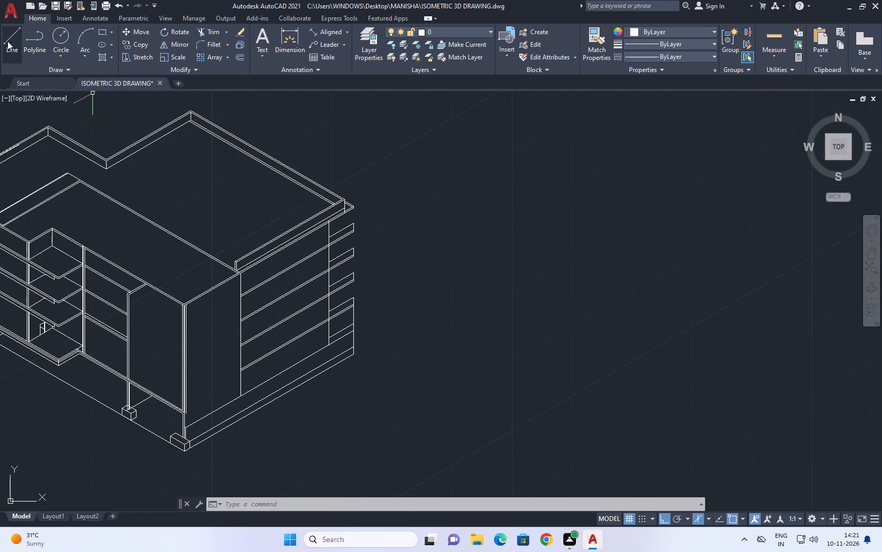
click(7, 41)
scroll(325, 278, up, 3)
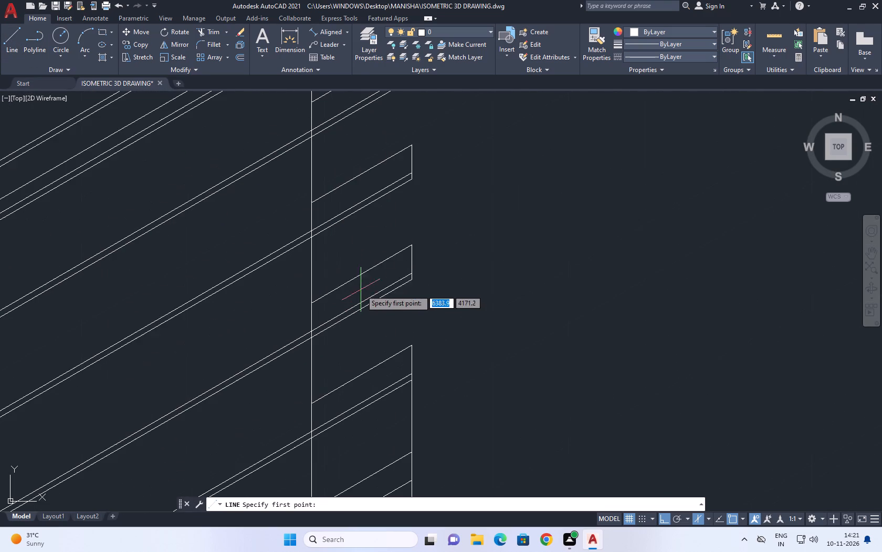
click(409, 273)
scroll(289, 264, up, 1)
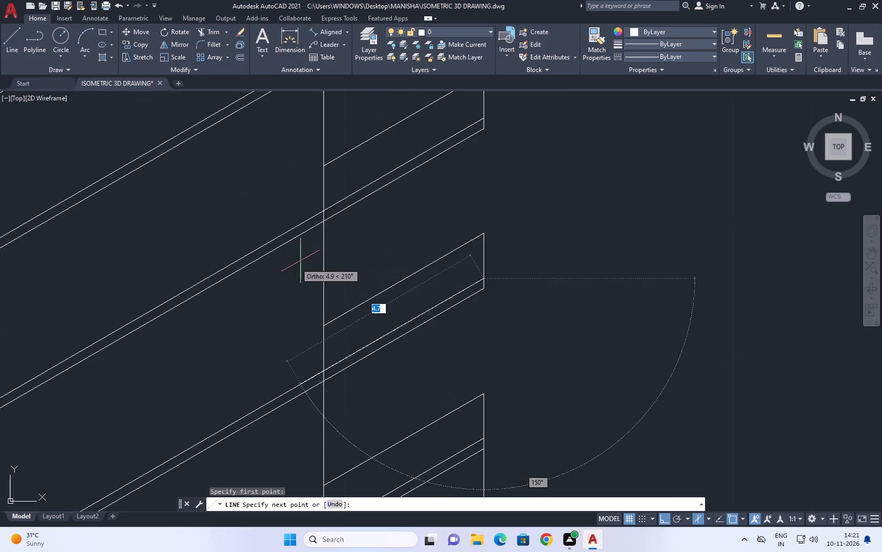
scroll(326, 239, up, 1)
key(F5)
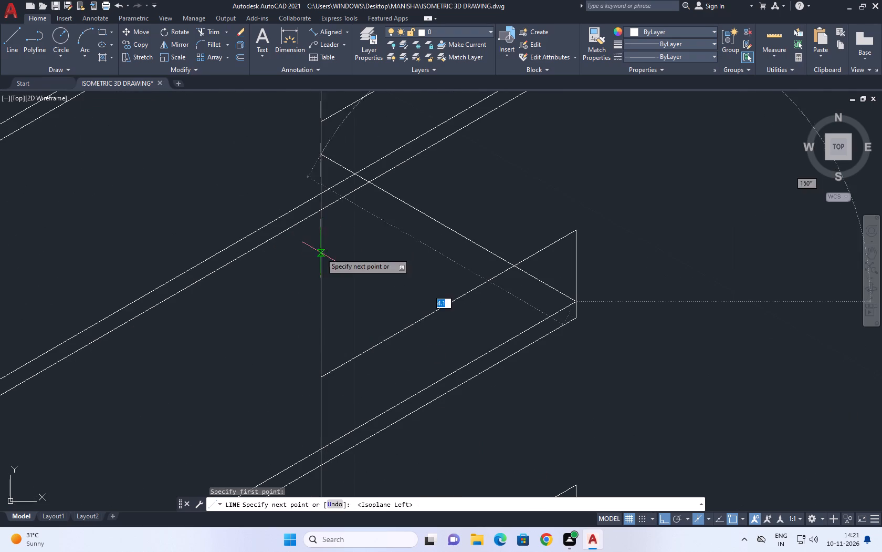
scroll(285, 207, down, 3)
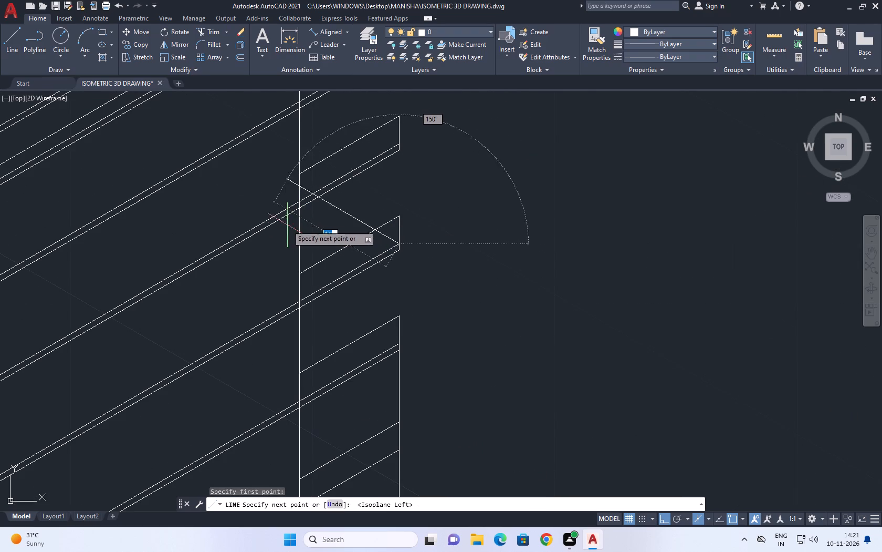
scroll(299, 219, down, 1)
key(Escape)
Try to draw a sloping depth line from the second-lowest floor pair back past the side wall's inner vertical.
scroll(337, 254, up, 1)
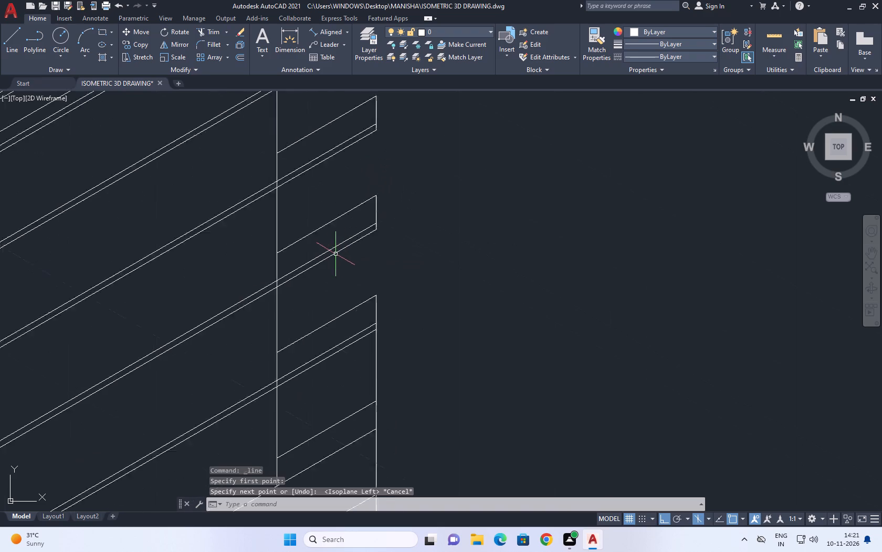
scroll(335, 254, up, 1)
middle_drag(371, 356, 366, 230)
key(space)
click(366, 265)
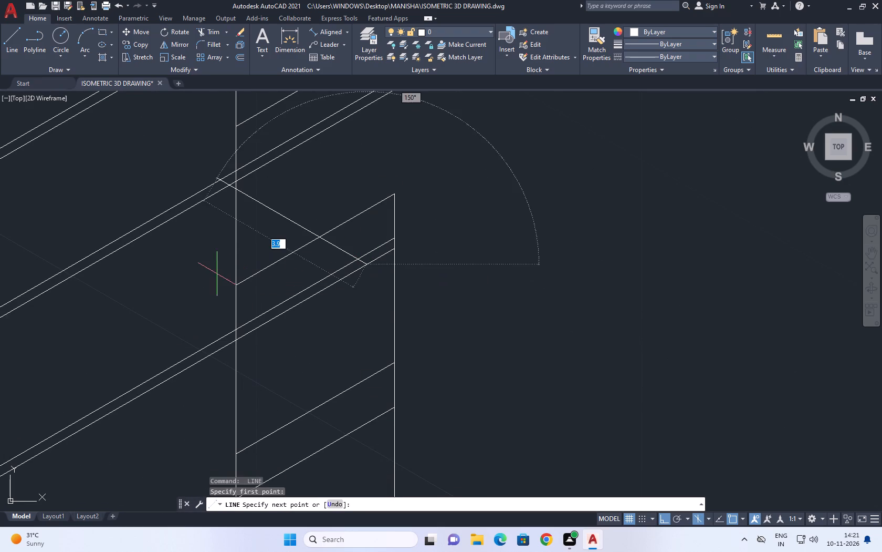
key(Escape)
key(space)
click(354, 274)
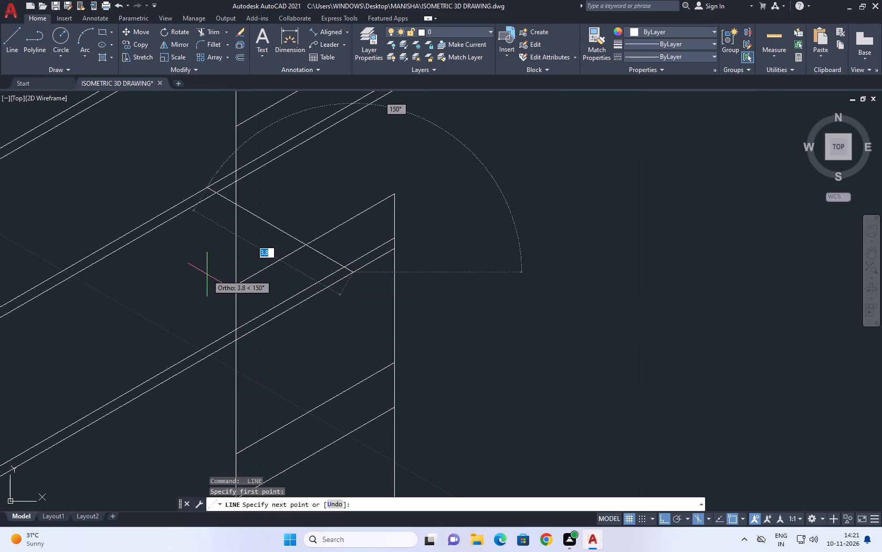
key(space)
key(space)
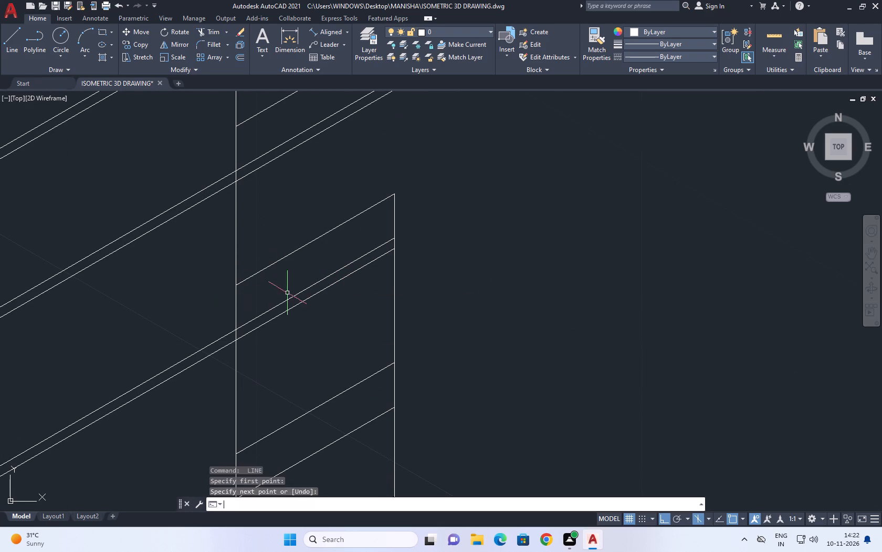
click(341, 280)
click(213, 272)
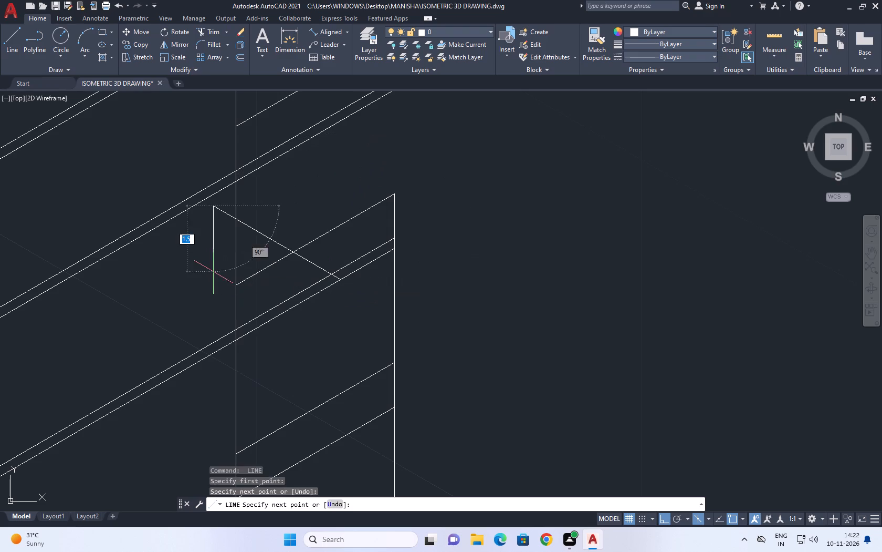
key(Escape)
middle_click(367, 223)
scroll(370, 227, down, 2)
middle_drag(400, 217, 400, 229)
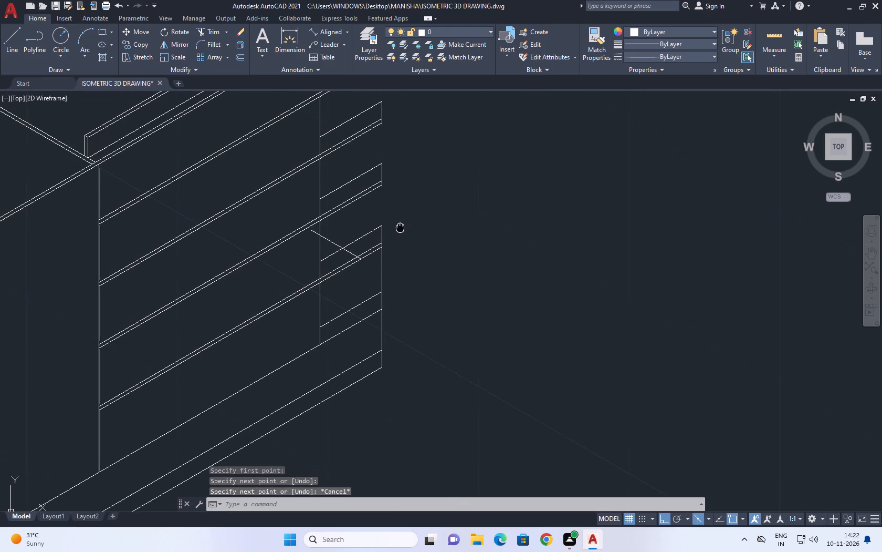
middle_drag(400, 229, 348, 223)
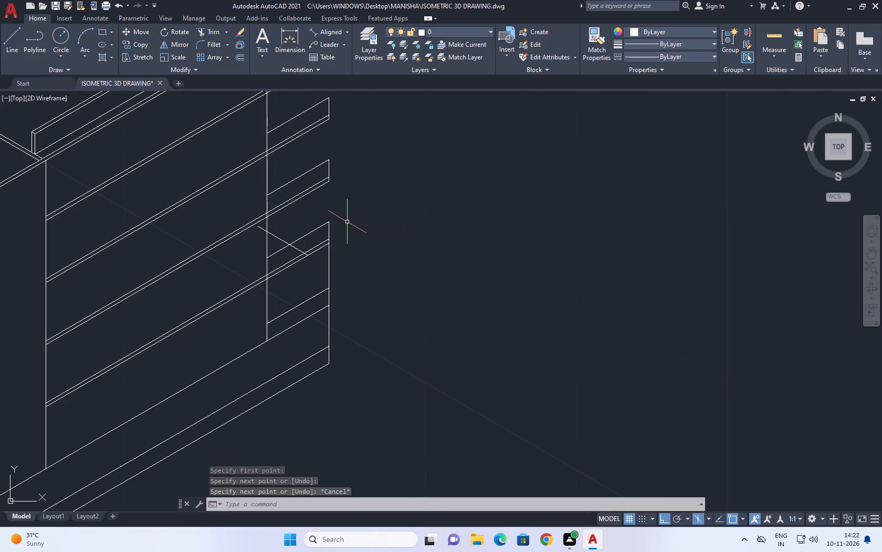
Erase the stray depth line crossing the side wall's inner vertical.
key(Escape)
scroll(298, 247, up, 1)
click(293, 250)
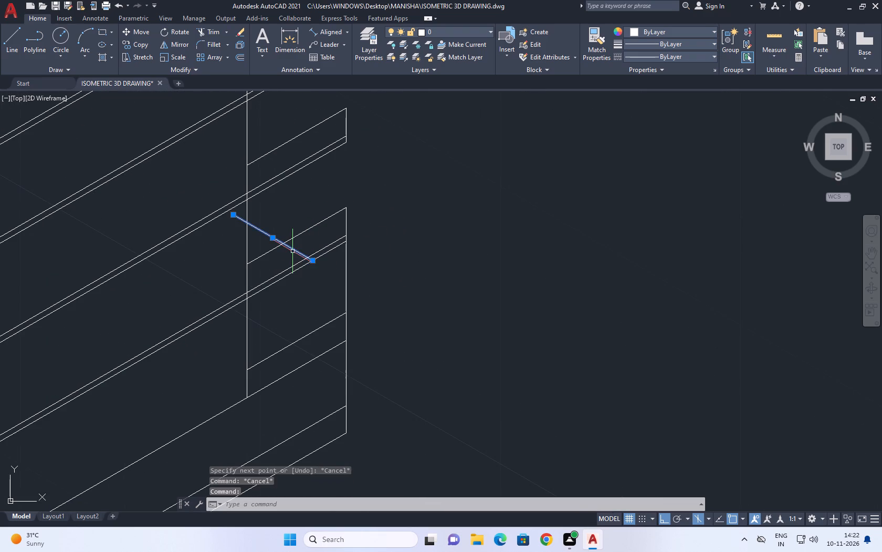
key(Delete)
Trim the outer edge between the lowest floor pair and the parapet below it, and between that parapet and the base band.
middle_drag(333, 263, 388, 307)
scroll(398, 307, down, 1)
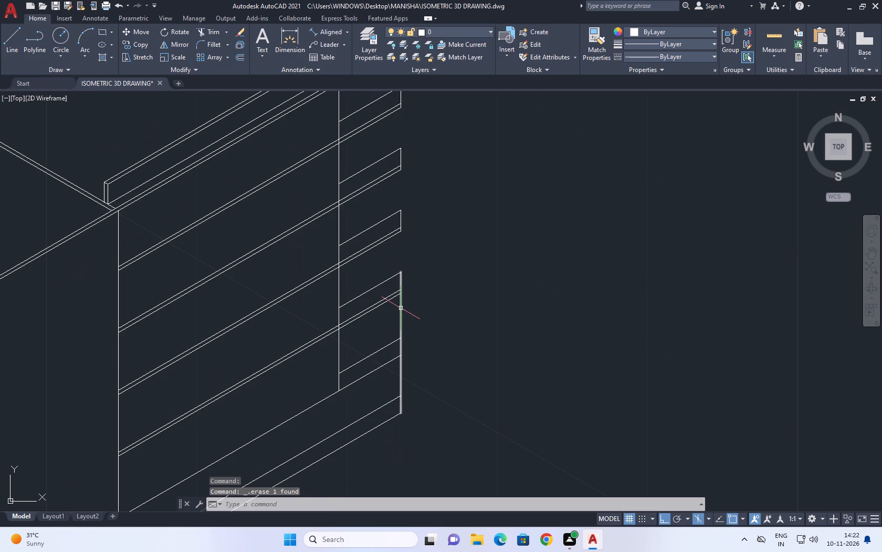
scroll(378, 284, up, 1)
click(427, 264)
click(451, 260)
middle_drag(451, 263, 453, 215)
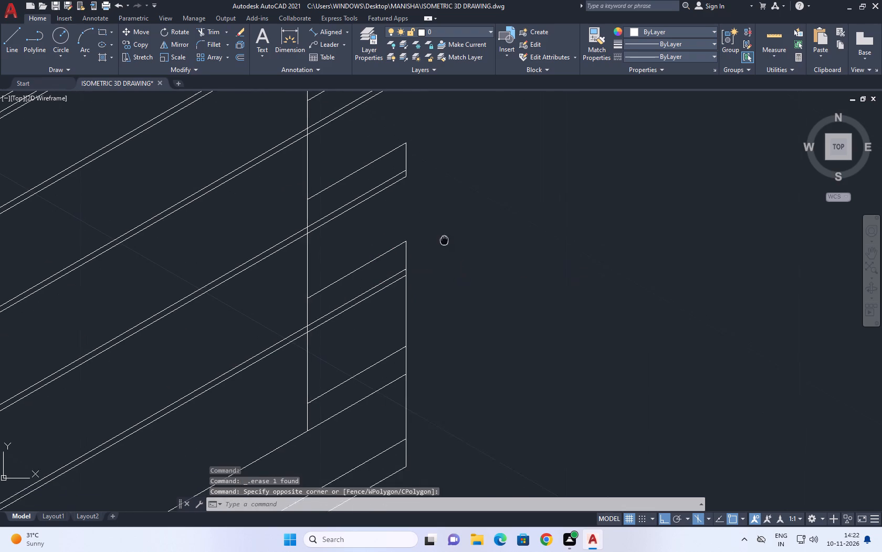
key(t)
key(r)
key(space)
click(448, 273)
click(391, 305)
click(412, 366)
click(444, 369)
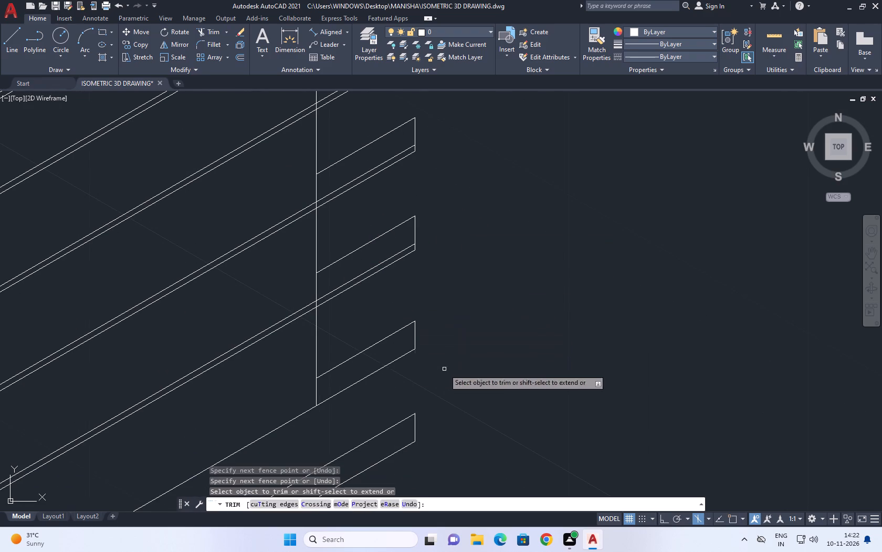
key(space)
Draw a line about 27 units long from the front corner column's foot, parallel to the base band, towards the building's outer end.
scroll(417, 323, down, 3)
middle_drag(435, 310, 451, 282)
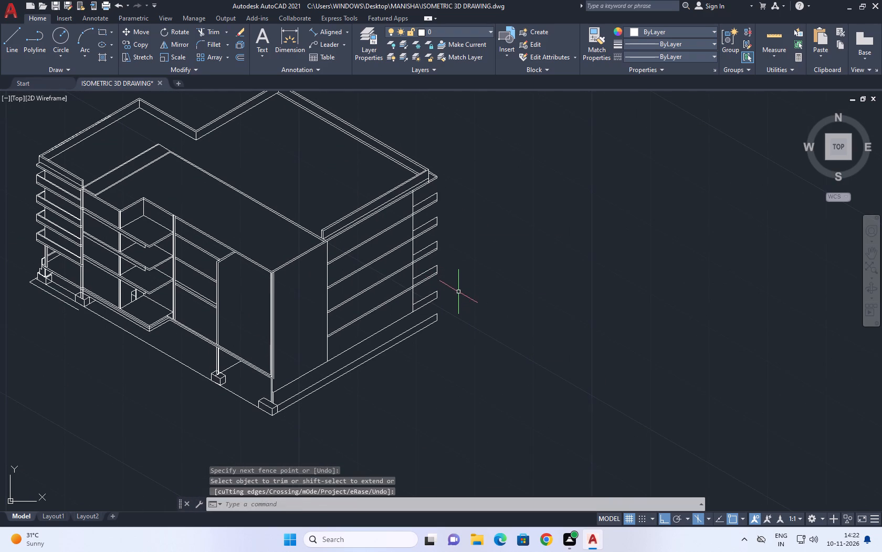
scroll(445, 320, up, 2)
middle_drag(417, 275, 423, 292)
scroll(422, 291, up, 1)
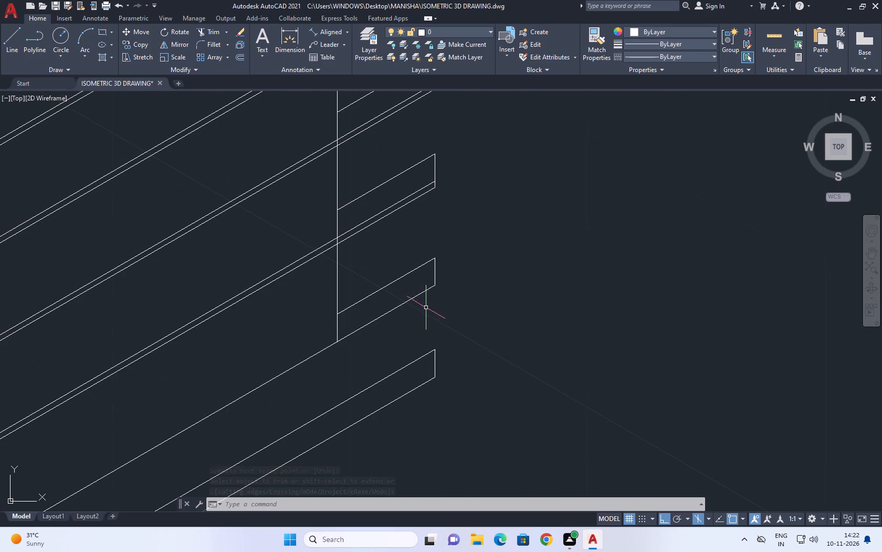
key(l)
key(space)
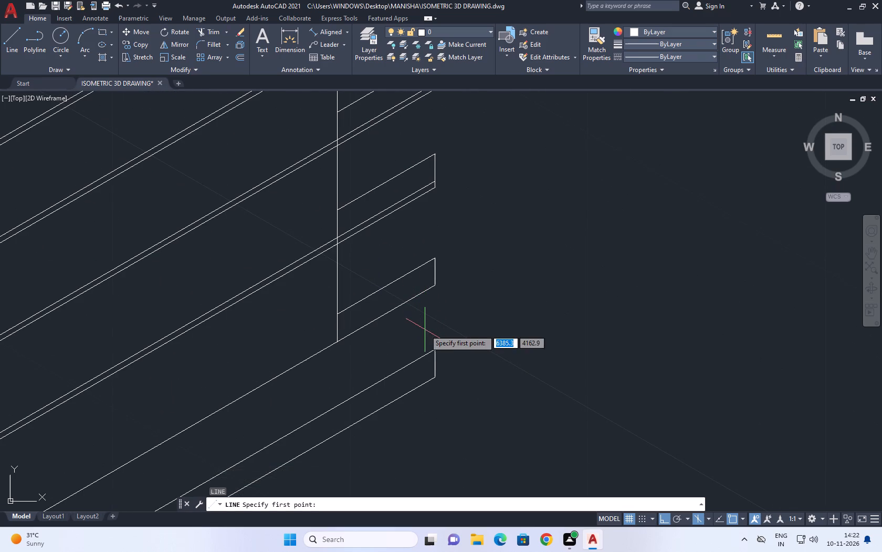
scroll(446, 326, down, 3)
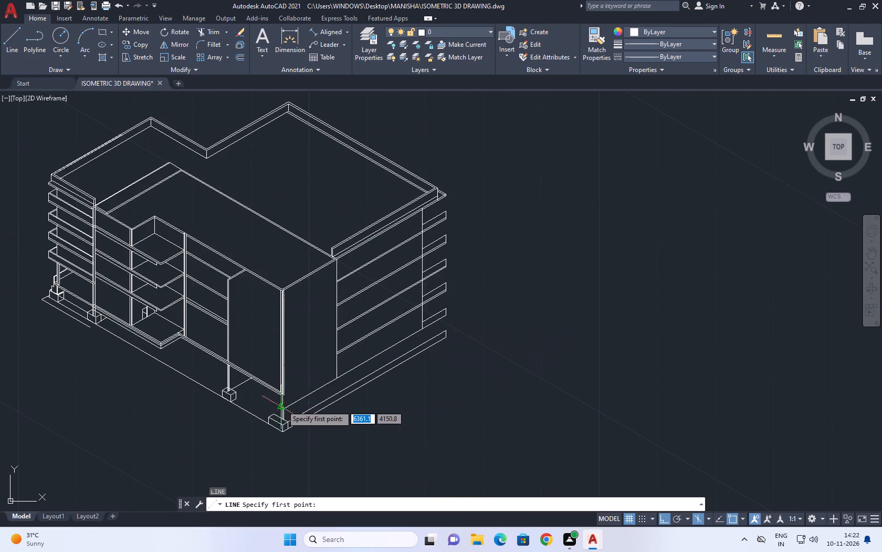
scroll(286, 415, up, 3)
drag(271, 435, 285, 435)
scroll(390, 372, down, 1)
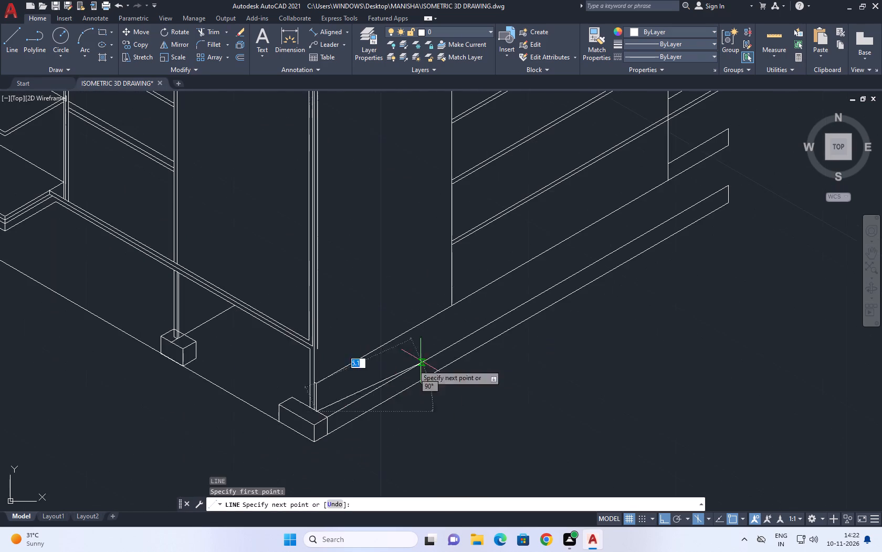
middle_drag(490, 321, 422, 346)
key(F5)
scroll(637, 196, up, 1)
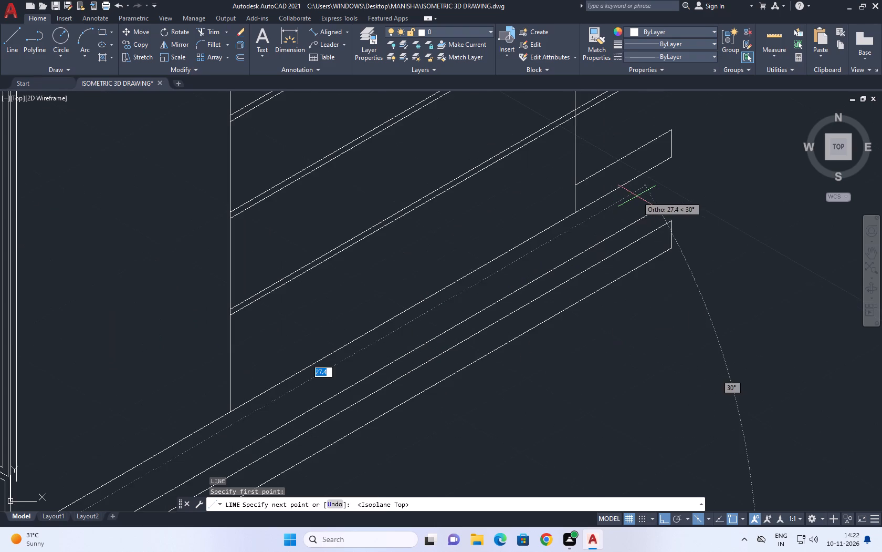
middle_drag(614, 215, 579, 245)
scroll(620, 234, up, 2)
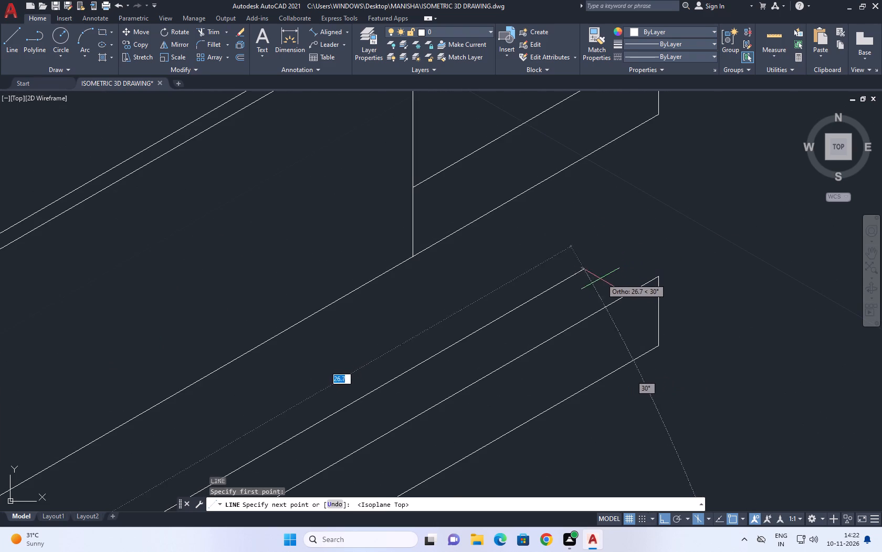
click(617, 262)
key(Escape)
Draw a depth line at 150° from the base band's upper outer corner back past the side wall's inner vertical.
key(space)
click(656, 274)
scroll(550, 224, down, 1)
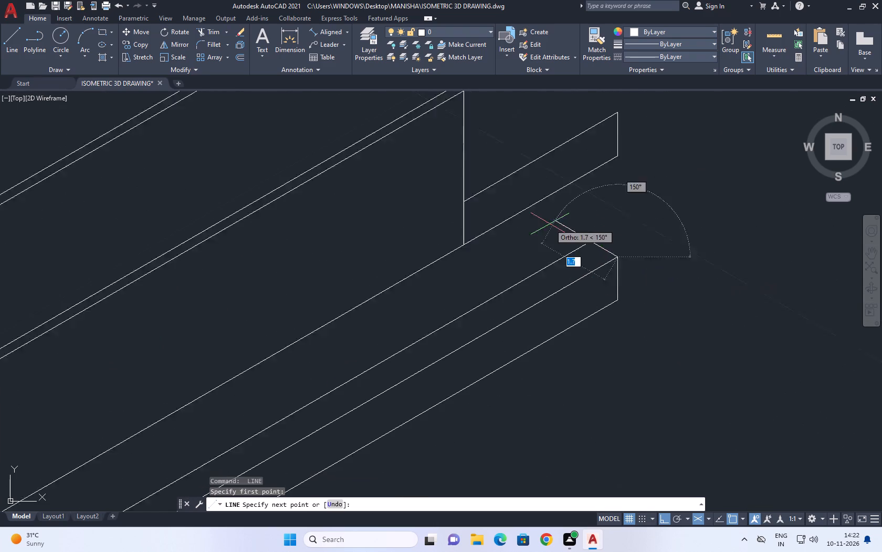
scroll(550, 224, down, 1)
middle_drag(543, 215, 548, 245)
scroll(546, 246, up, 1)
click(400, 227)
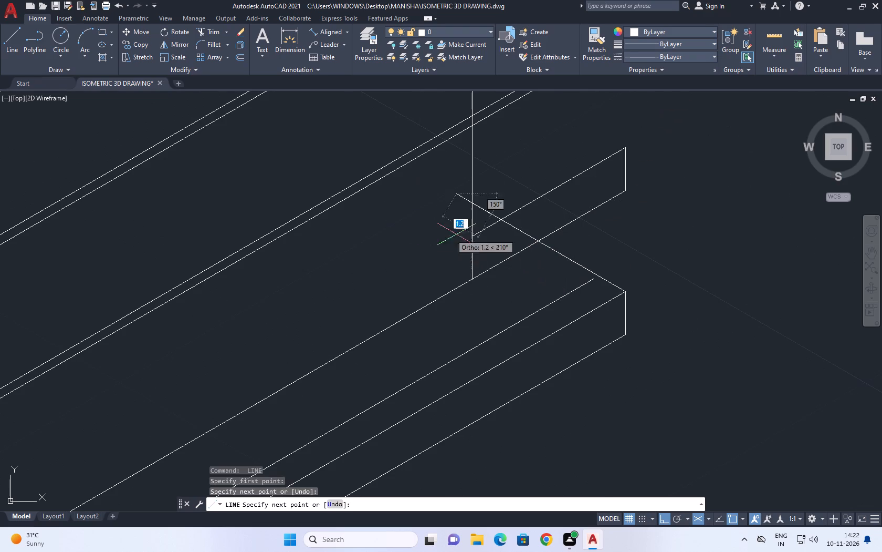
key(Escape)
Trim the depth line's excess beyond the side wall's bottom sloping line.
key(t)
key(r)
key(space)
click(535, 226)
click(484, 239)
click(485, 201)
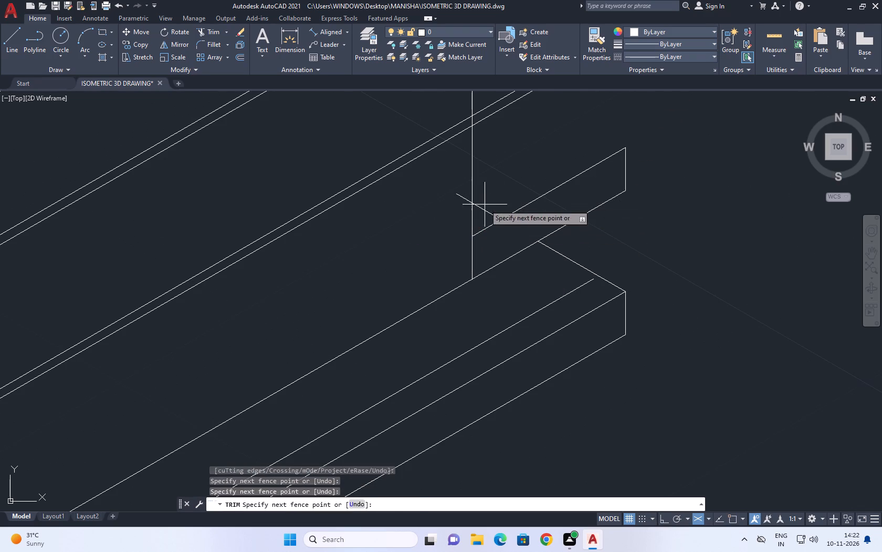
click(482, 217)
click(456, 196)
click(457, 211)
key(Escape)
click(432, 231)
click(407, 267)
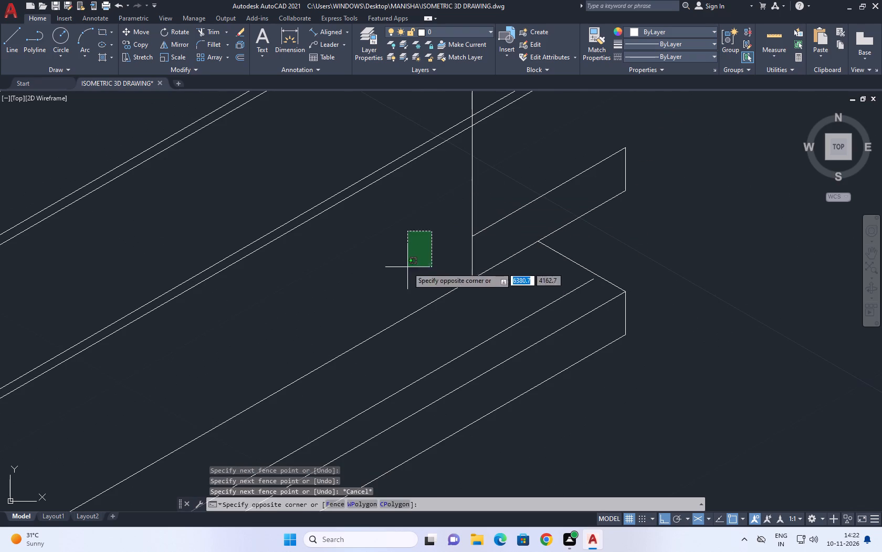
Extend the line running from the corner column's foot to meet the new depth line.
key(e)
key(x)
key(space)
click(585, 299)
click(564, 278)
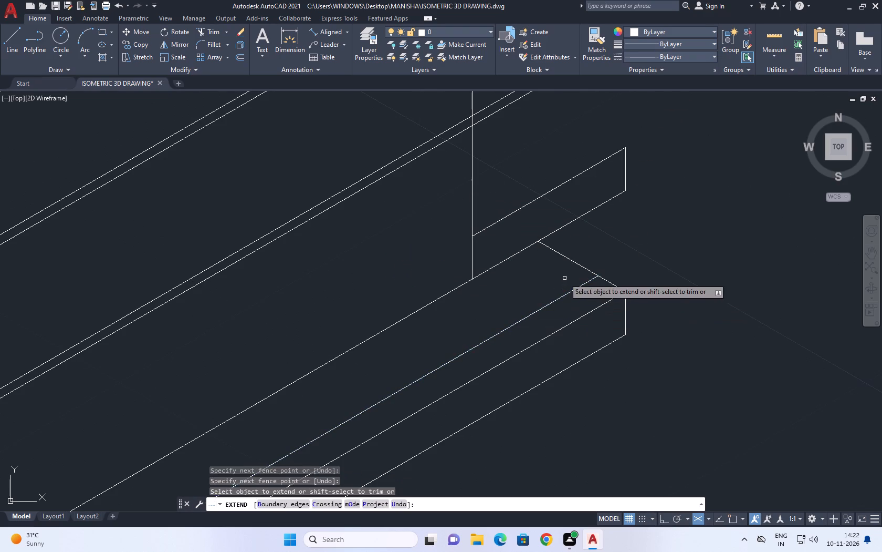
key(Escape)
Draw a vertical line down from the depth line's inner end, crossing the line from the corner column's foot.
scroll(585, 278, down, 2)
middle_drag(584, 280, 564, 286)
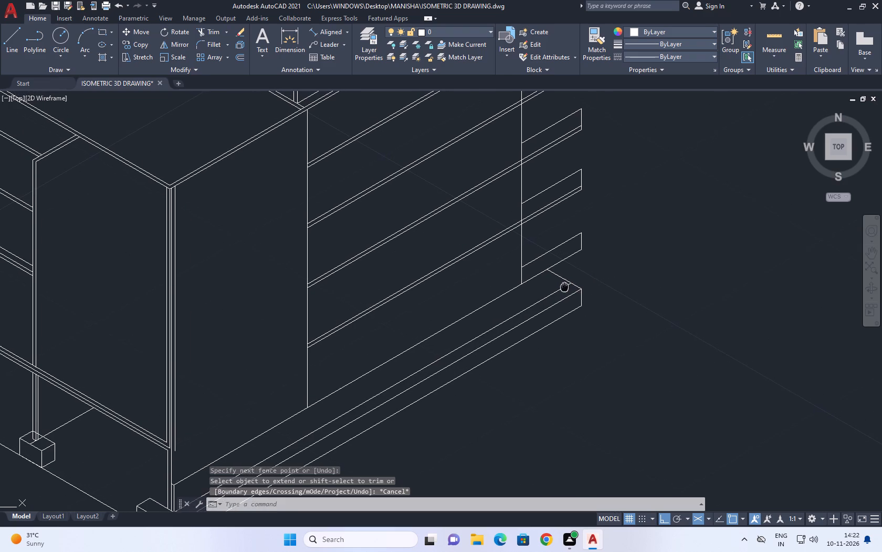
middle_drag(564, 286, 563, 286)
scroll(562, 288, up, 1)
key(l)
key(space)
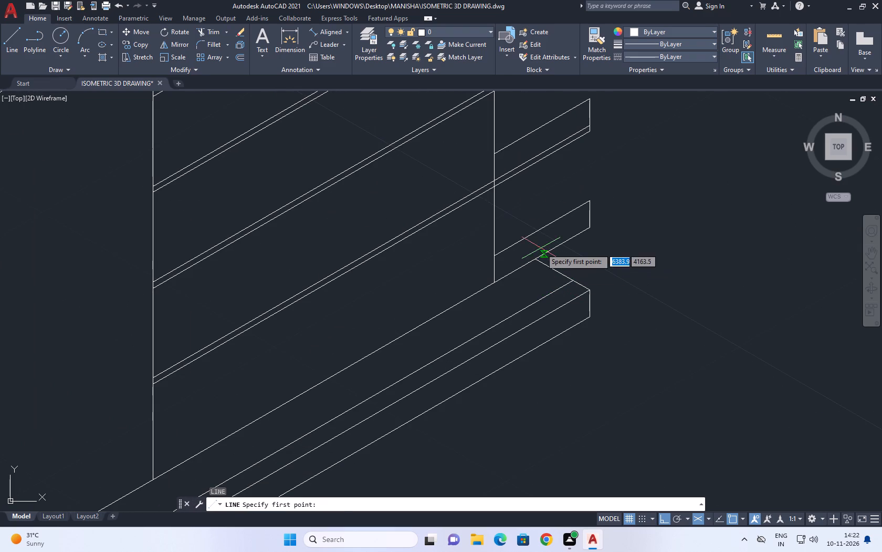
click(535, 259)
scroll(533, 299, up, 2)
key(F5)
scroll(538, 304, up, 2)
click(539, 339)
key(Escape)
Trim the column-foot line beyond the new vertical and the vertical's tail below it to form a clean corner.
scroll(545, 290, down, 3)
key(t)
key(r)
key(space)
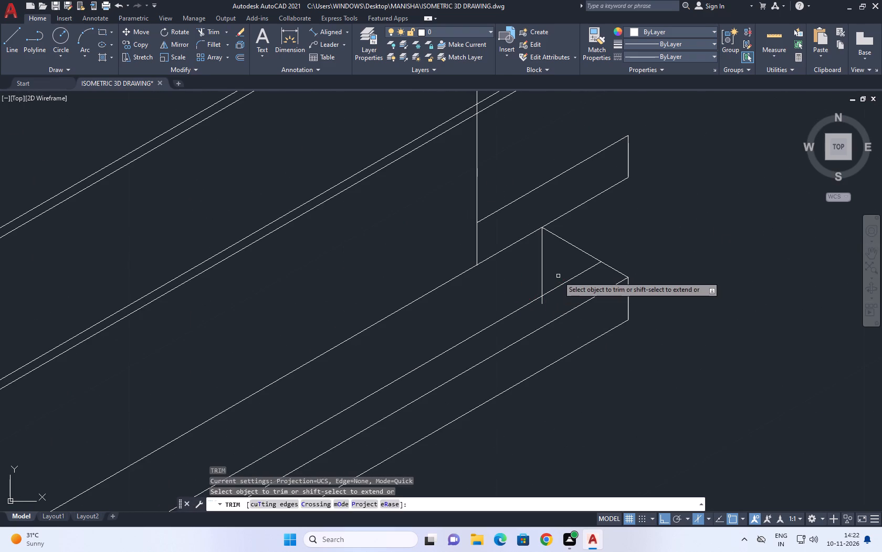
click(558, 276)
click(553, 306)
click(548, 301)
click(537, 306)
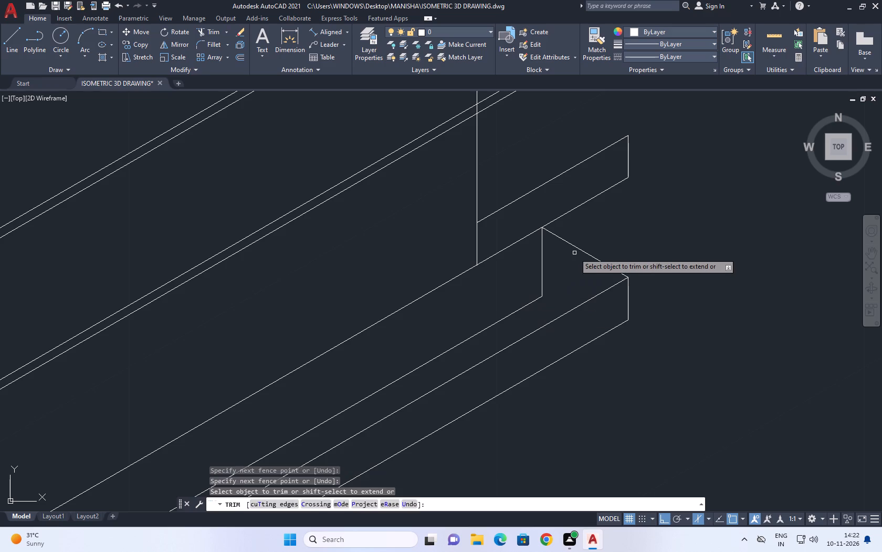
Trim away the short depth line between the base recess's top outer corner and the lower strip's outer end.
click(572, 252)
click(593, 243)
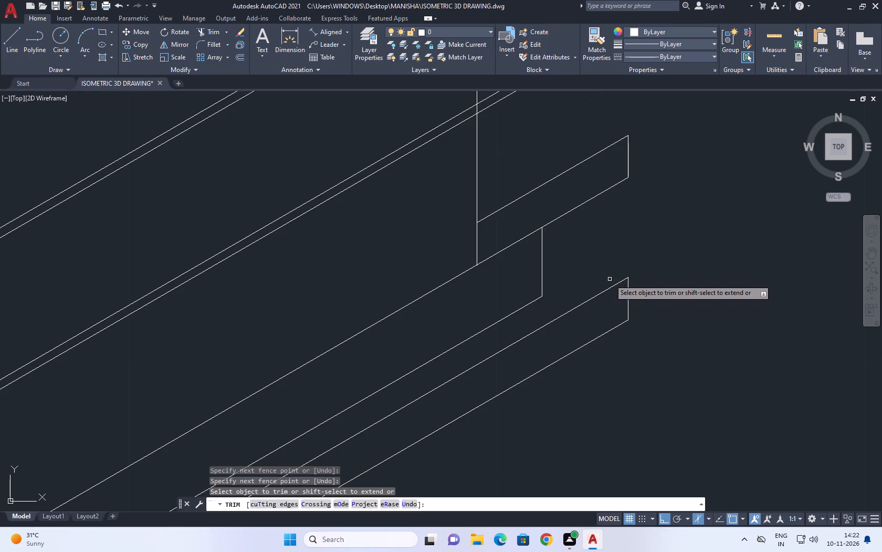
key(Escape)
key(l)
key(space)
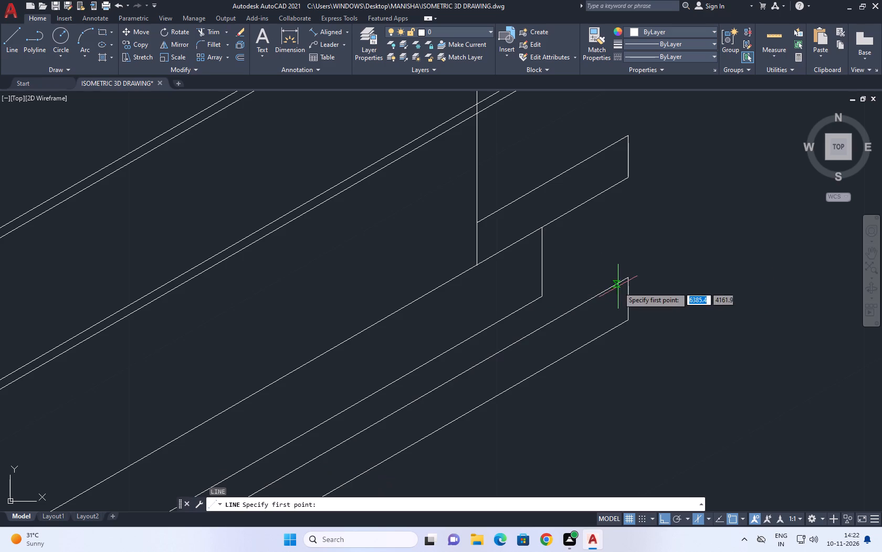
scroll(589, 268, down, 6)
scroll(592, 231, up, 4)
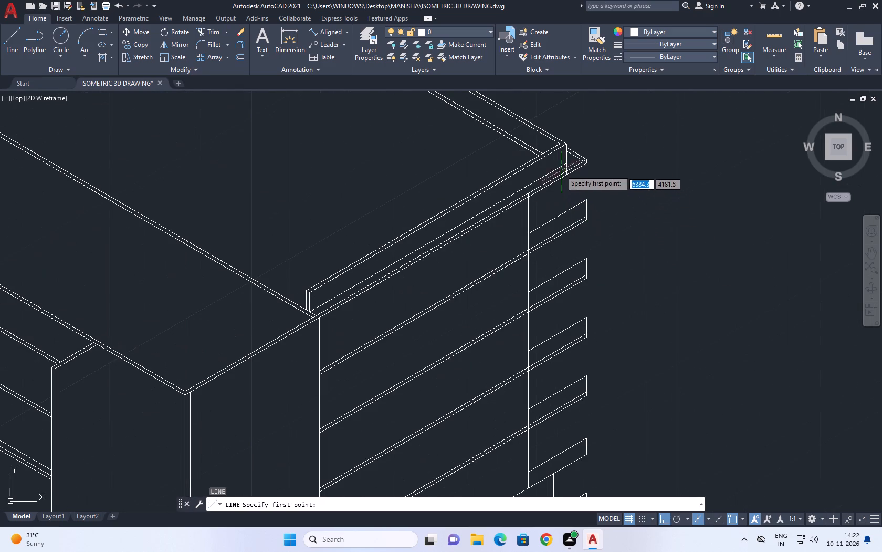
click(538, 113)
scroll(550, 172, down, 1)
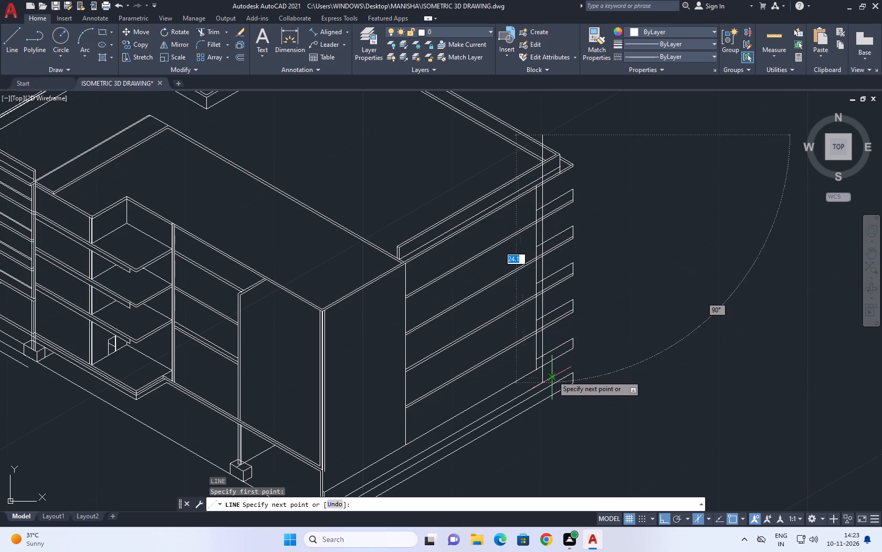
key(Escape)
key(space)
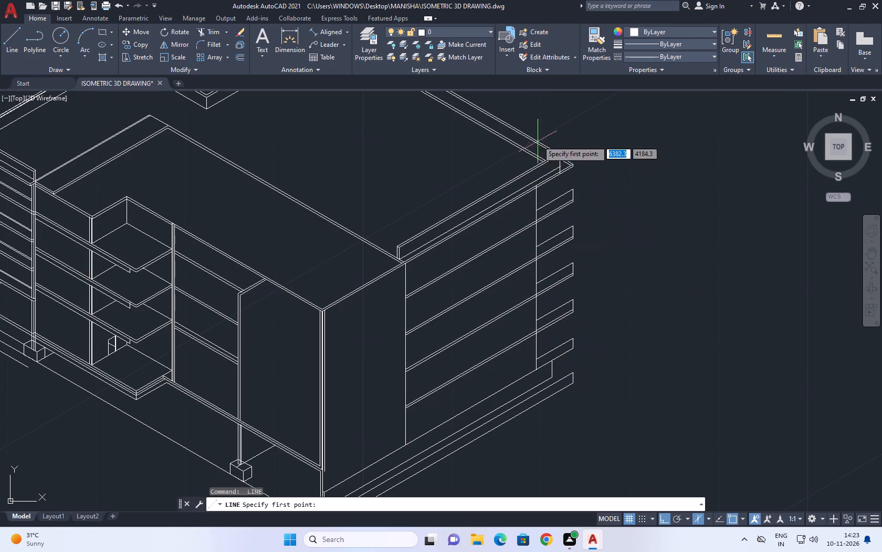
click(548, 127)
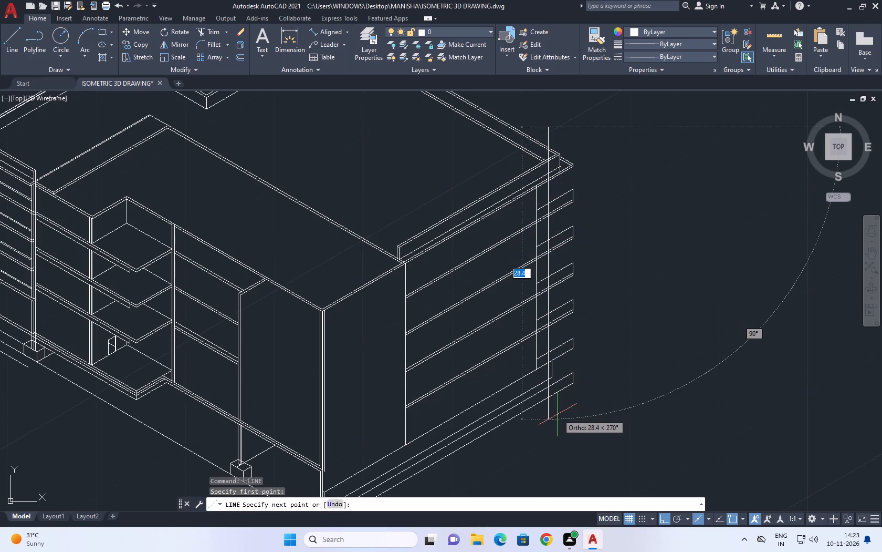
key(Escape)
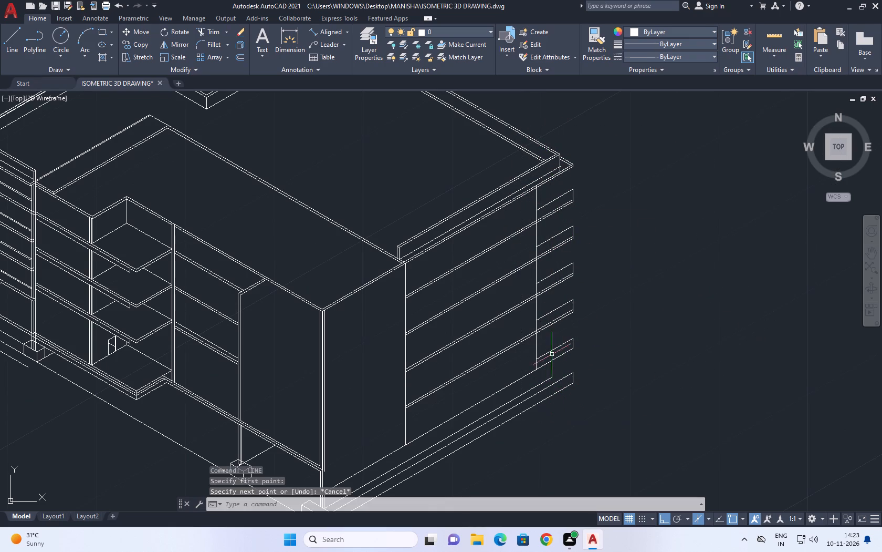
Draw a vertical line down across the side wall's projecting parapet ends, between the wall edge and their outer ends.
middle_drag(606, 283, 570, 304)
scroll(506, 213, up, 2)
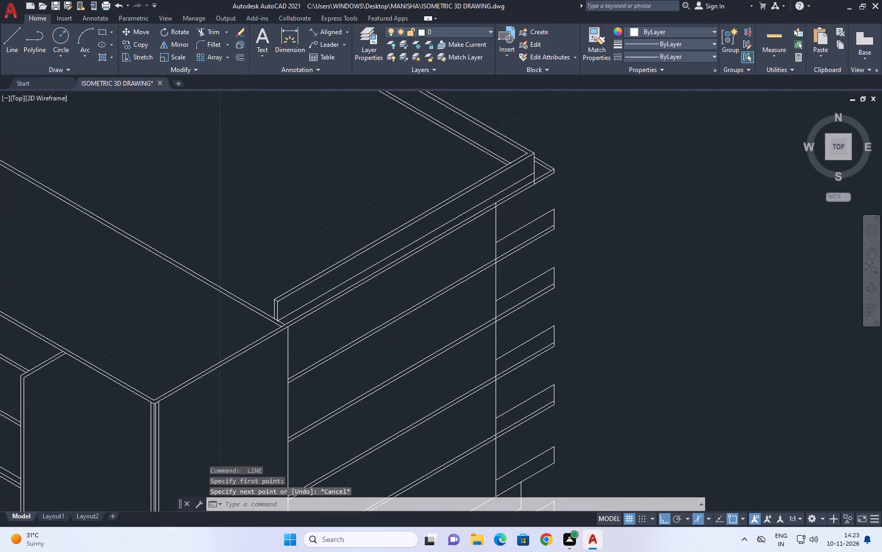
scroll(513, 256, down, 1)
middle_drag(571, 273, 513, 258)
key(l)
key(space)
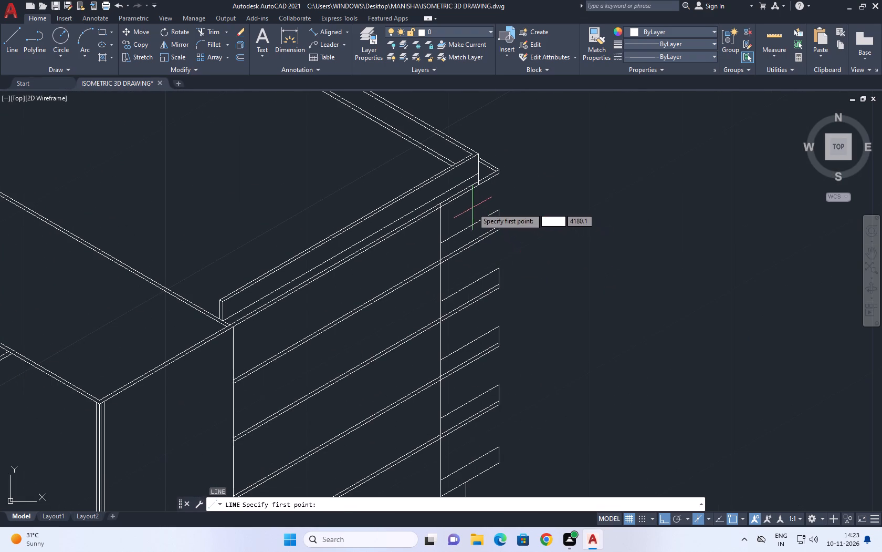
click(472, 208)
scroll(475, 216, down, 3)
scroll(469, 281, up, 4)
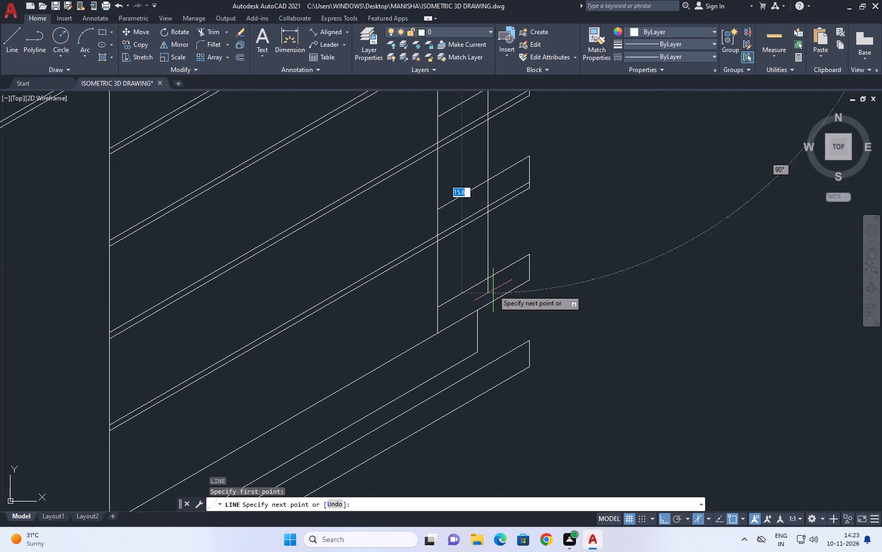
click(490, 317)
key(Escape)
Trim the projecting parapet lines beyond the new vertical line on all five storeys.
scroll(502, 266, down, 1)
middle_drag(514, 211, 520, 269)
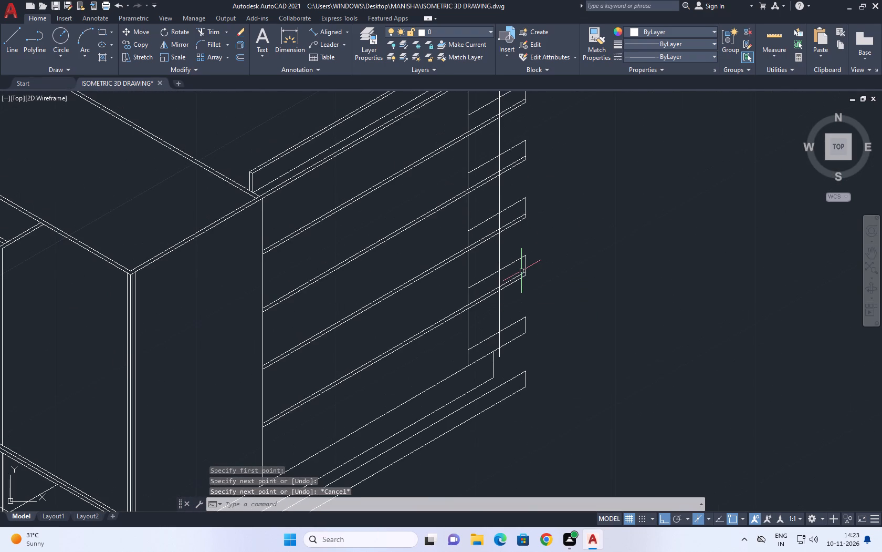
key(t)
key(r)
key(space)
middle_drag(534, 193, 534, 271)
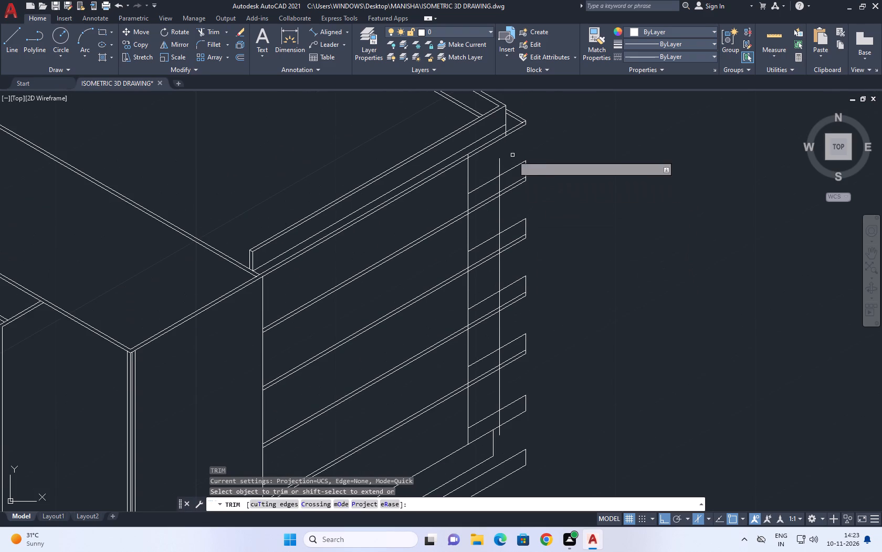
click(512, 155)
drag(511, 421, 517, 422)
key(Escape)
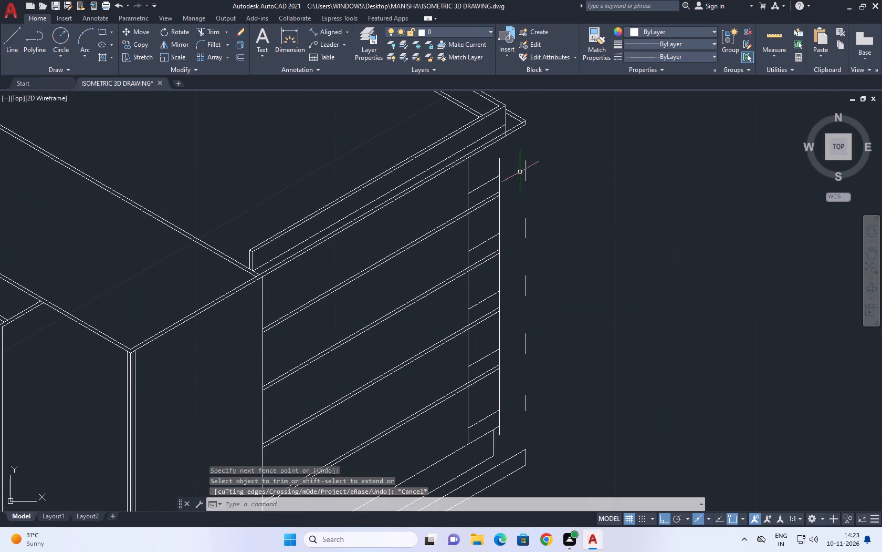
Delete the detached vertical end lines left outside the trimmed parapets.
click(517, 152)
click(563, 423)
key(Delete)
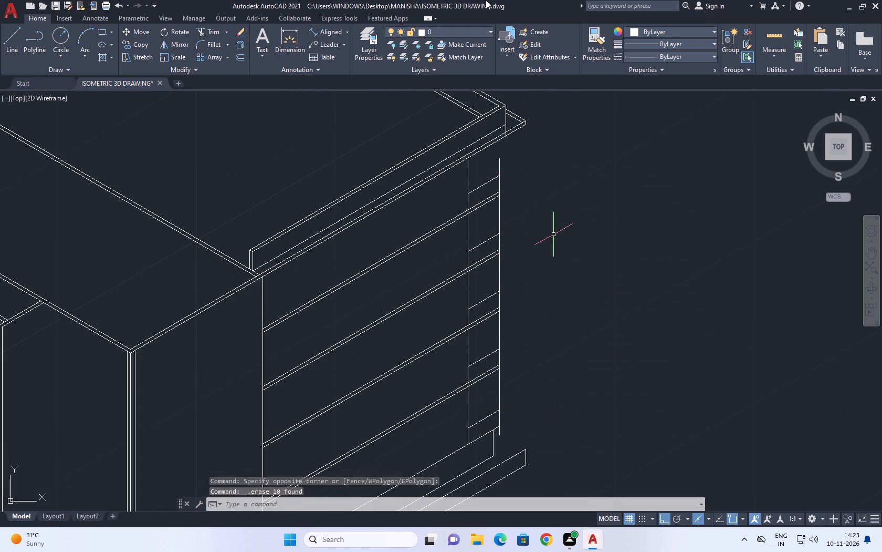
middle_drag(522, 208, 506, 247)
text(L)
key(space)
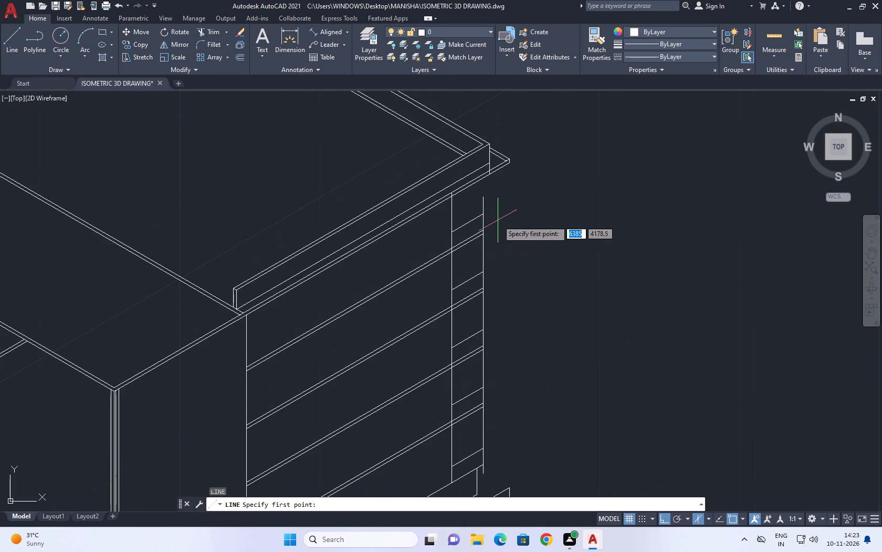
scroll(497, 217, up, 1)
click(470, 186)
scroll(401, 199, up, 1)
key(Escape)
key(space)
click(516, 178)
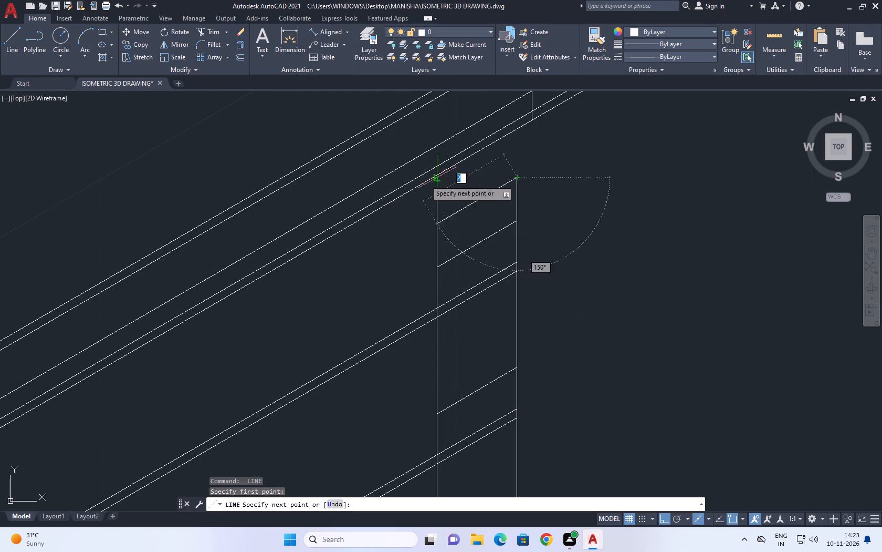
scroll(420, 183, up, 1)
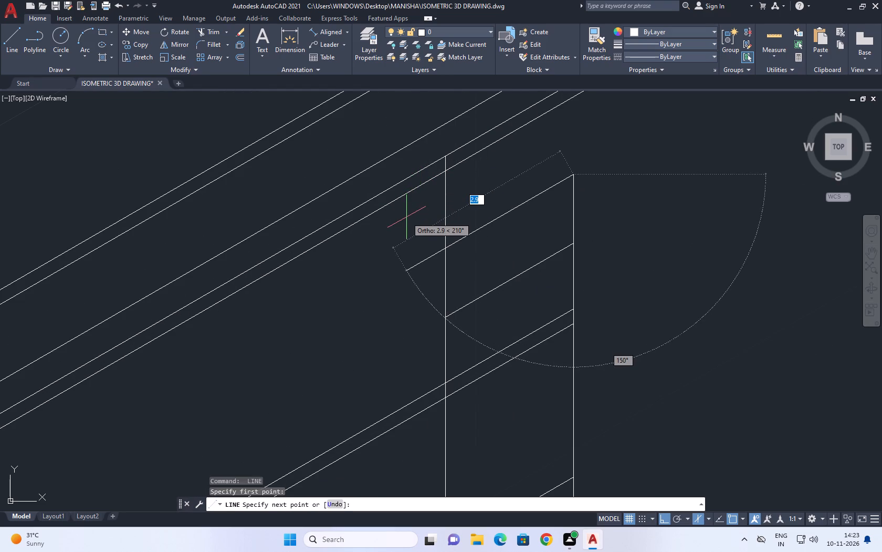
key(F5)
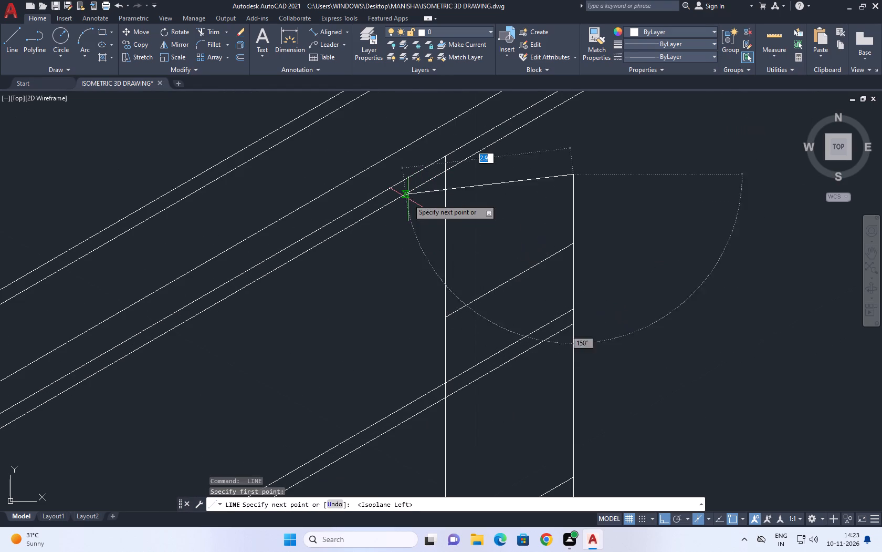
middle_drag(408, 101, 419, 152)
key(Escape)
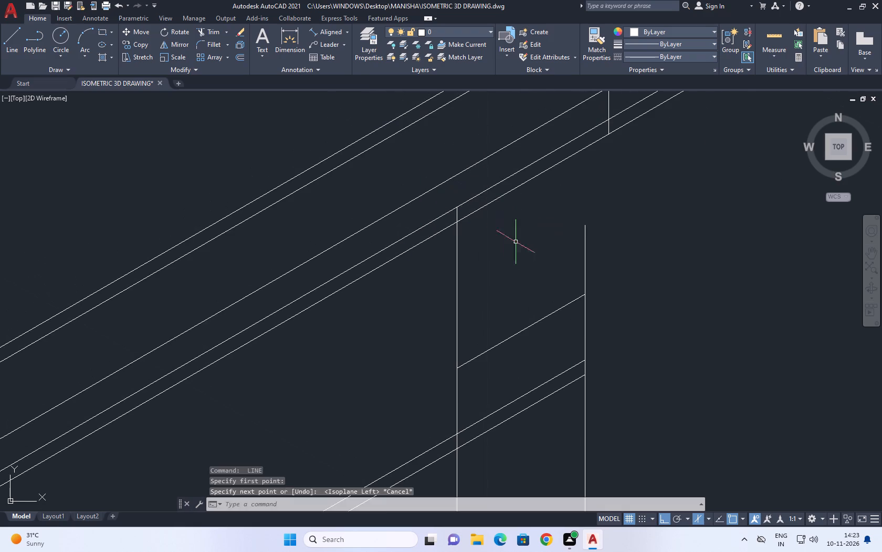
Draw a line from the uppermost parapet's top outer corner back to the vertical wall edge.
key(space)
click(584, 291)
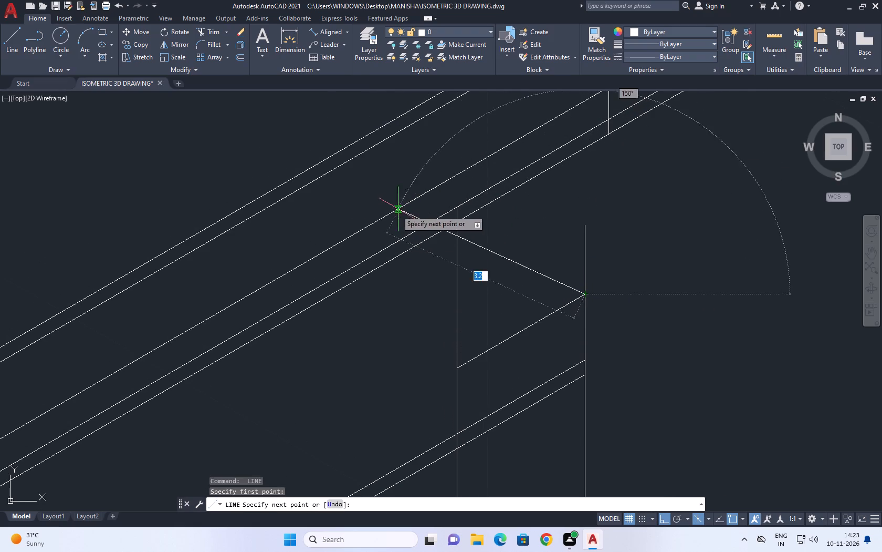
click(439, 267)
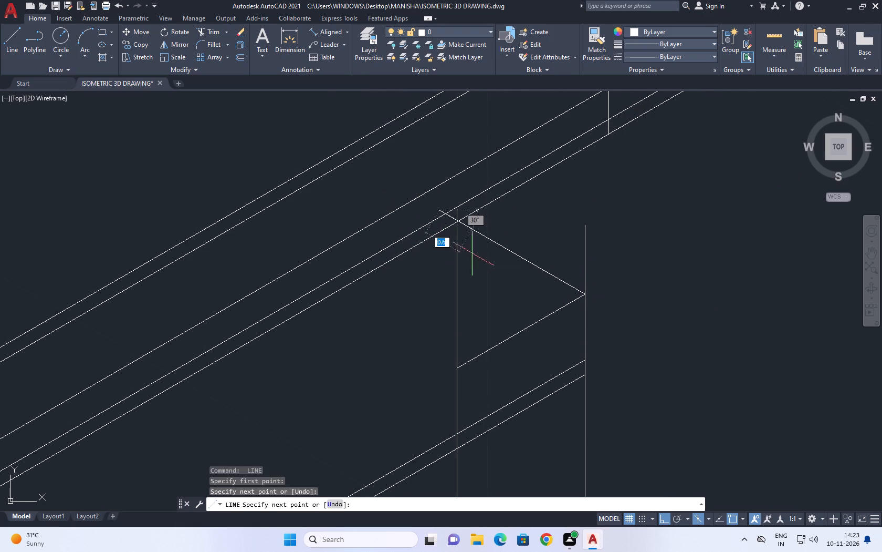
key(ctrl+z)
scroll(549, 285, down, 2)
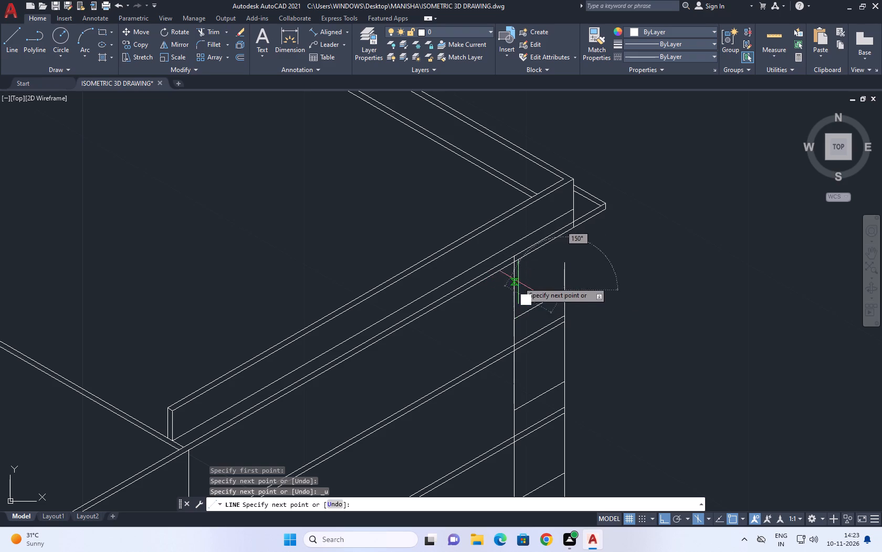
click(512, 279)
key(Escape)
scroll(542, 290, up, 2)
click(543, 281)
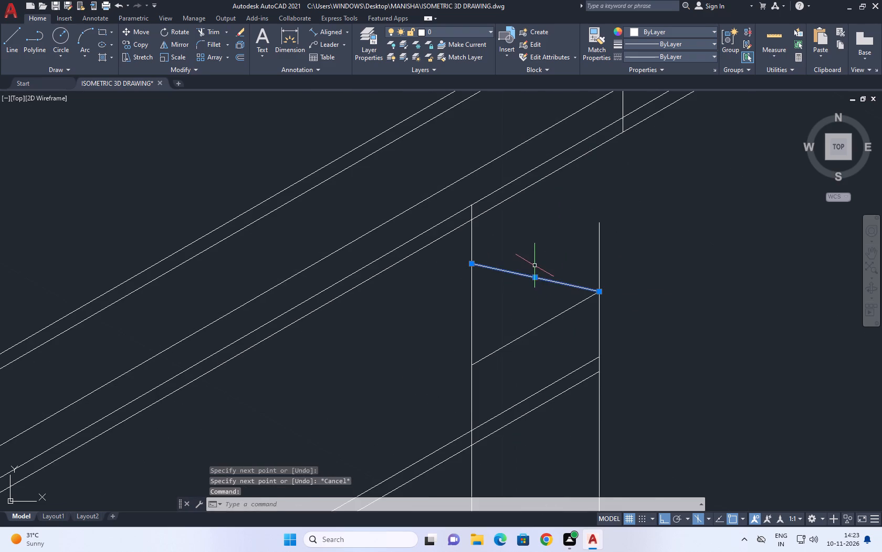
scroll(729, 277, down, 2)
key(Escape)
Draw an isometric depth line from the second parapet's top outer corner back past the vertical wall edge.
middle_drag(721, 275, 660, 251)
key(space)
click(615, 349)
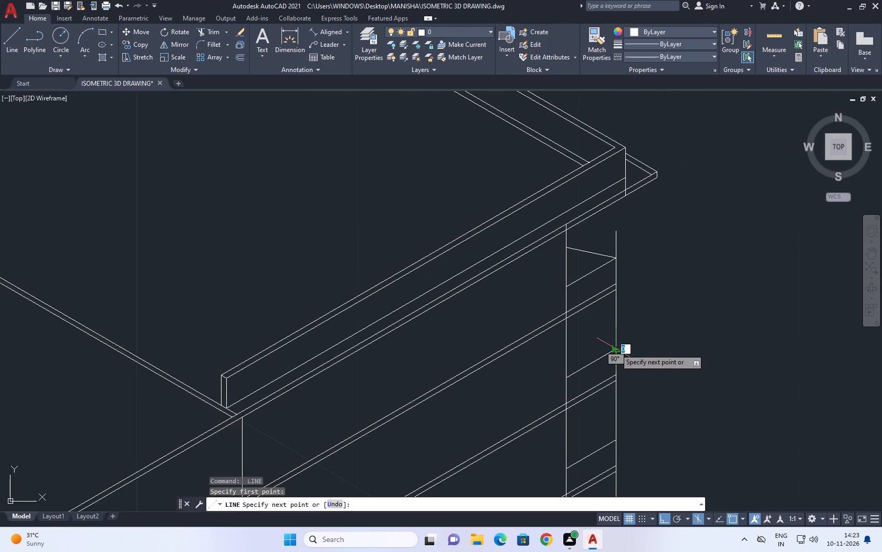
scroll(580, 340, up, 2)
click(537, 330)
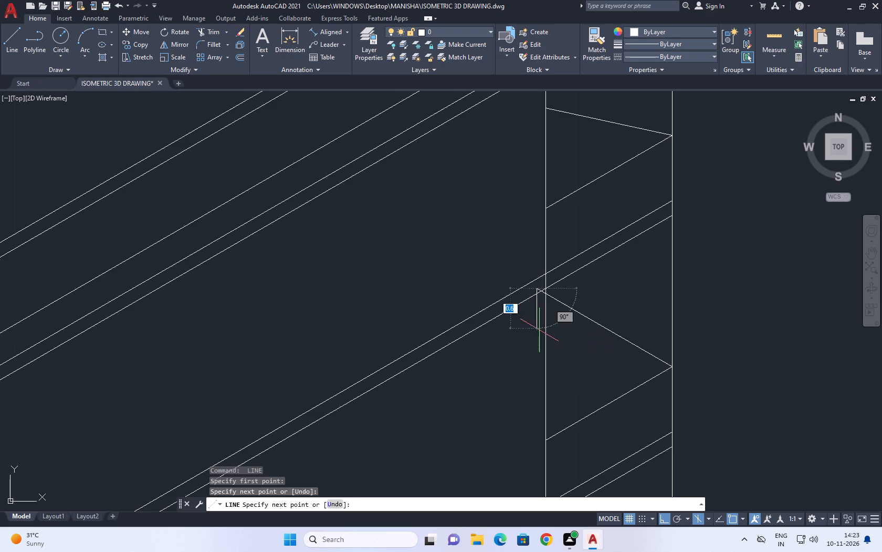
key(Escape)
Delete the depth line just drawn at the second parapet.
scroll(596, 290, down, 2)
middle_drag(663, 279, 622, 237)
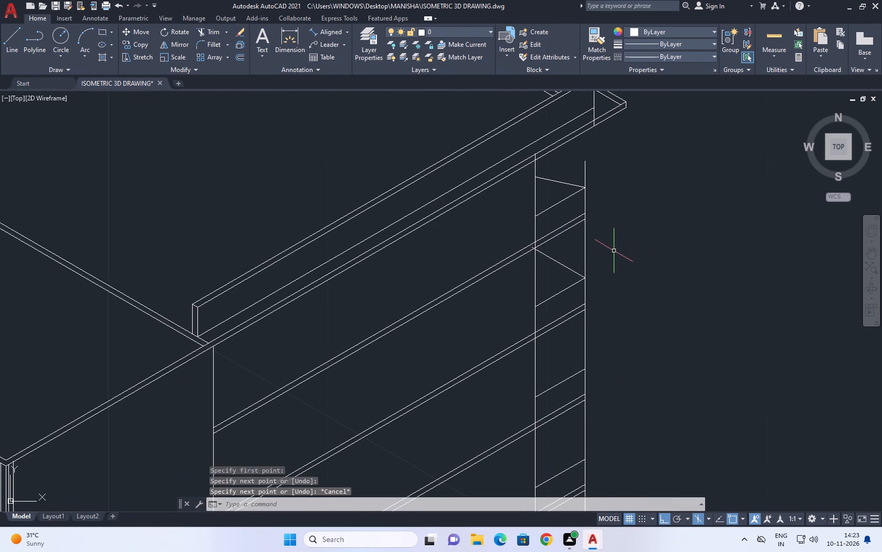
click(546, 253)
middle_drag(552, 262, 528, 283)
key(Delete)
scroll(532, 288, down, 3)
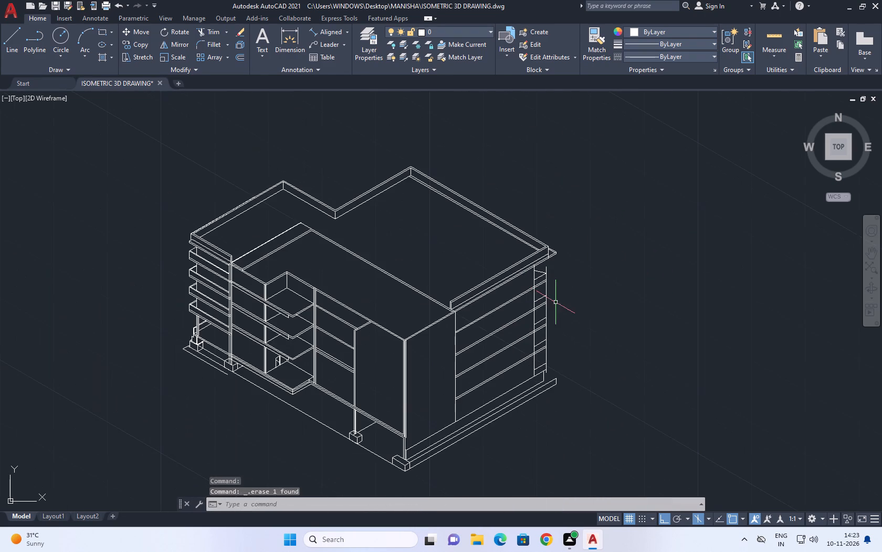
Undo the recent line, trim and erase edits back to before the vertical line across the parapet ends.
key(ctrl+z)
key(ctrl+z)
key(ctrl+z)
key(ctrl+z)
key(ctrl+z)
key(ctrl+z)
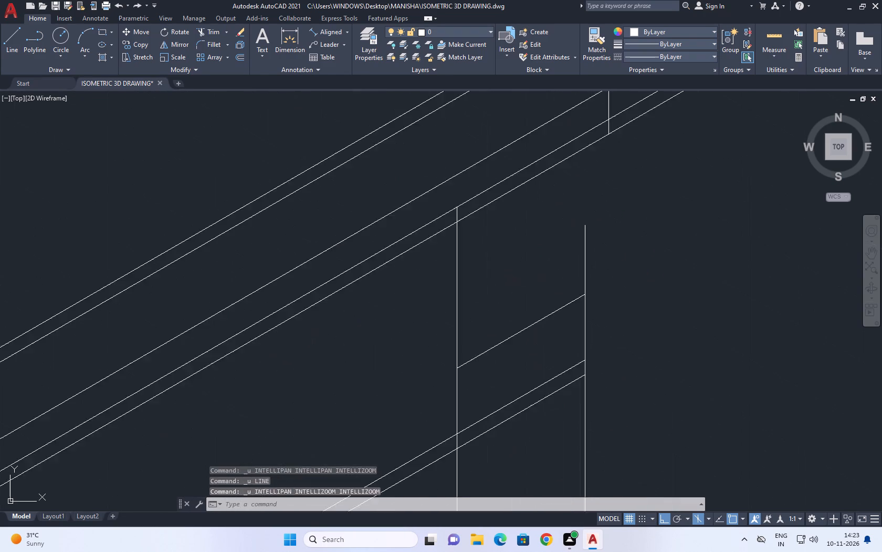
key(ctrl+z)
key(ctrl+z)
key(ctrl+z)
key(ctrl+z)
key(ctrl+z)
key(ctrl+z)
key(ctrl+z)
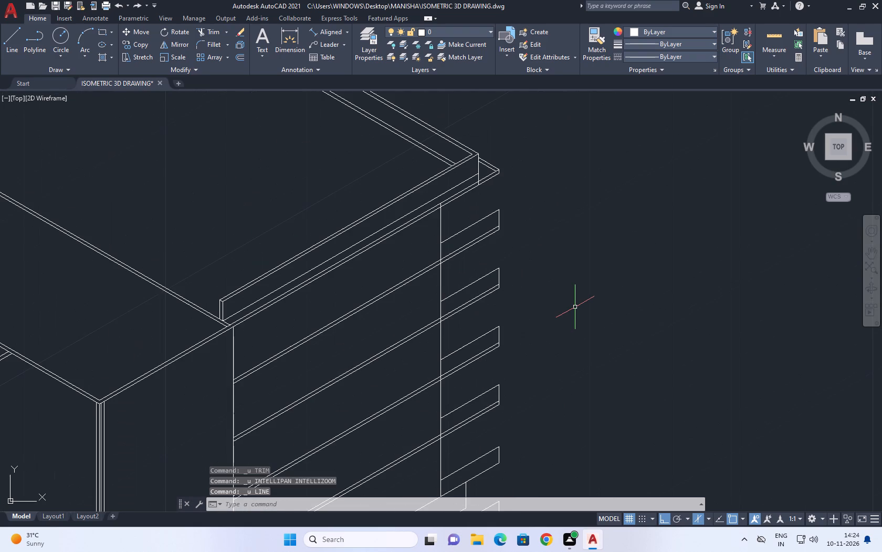
Move the short vertical recess line beneath the lowest parapet outward along the parapet's bottom edge, close to its outer end.
scroll(563, 255, down, 2)
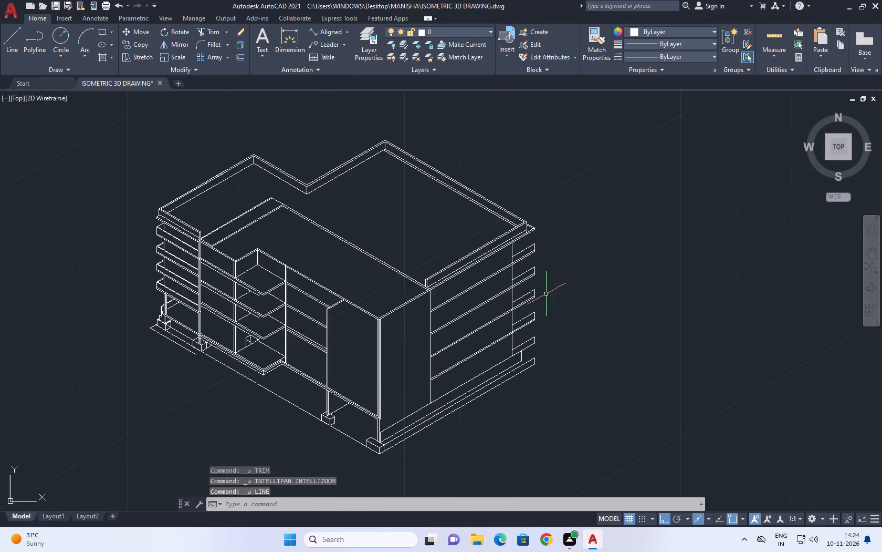
middle_drag(581, 265, 548, 267)
middle_drag(475, 340, 408, 331)
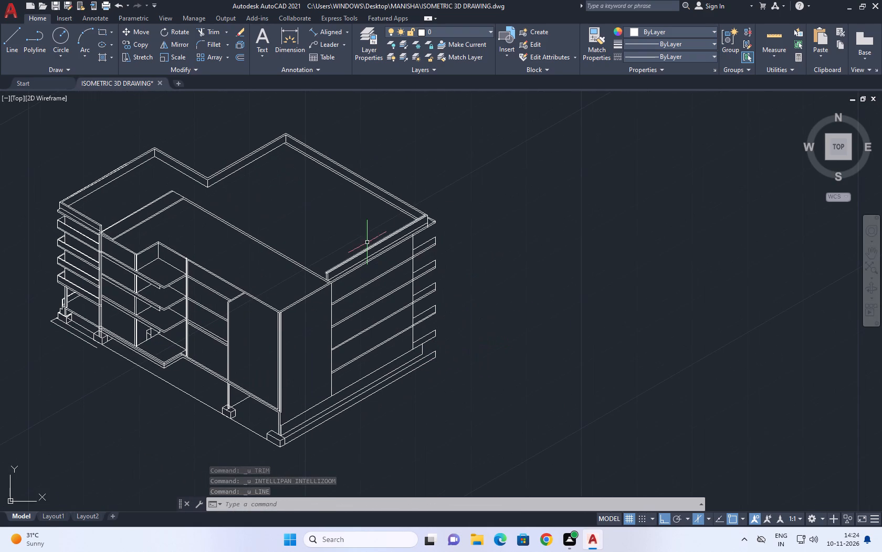
middle_drag(591, 203, 490, 239)
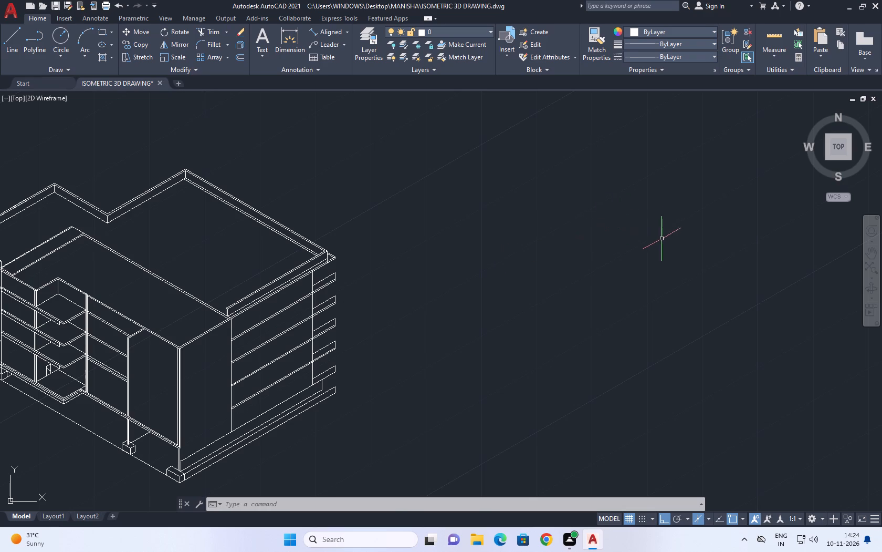
scroll(302, 395, up, 1)
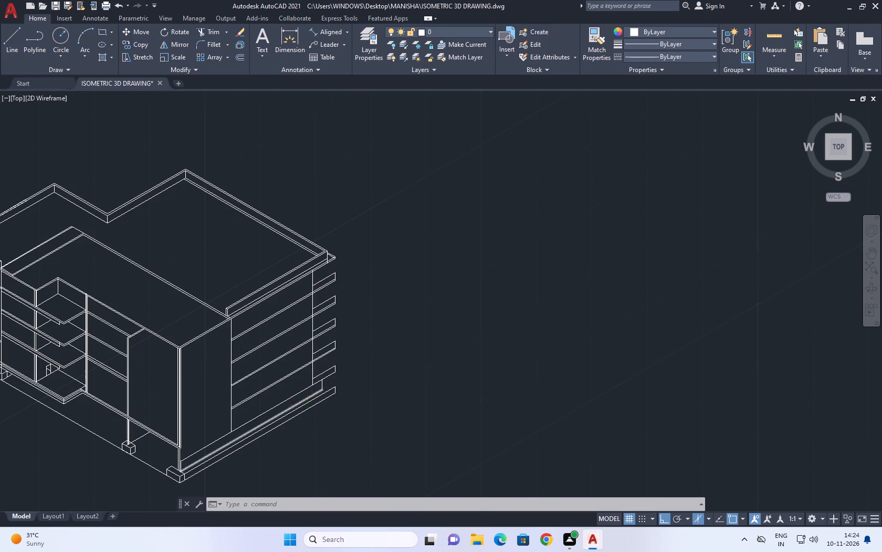
scroll(302, 395, up, 1)
middle_drag(417, 394, 324, 359)
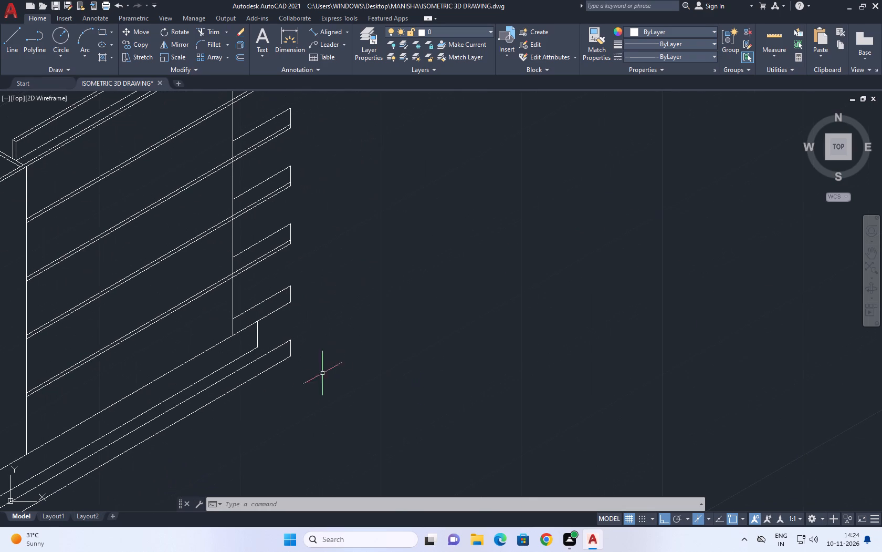
middle_drag(240, 342, 309, 355)
scroll(309, 355, up, 2)
click(376, 337)
drag(337, 345, 313, 351)
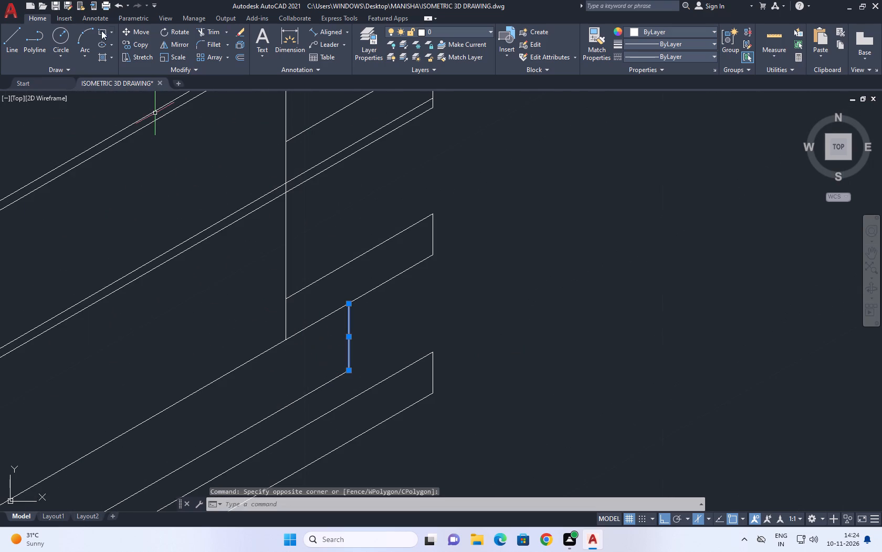
click(139, 28)
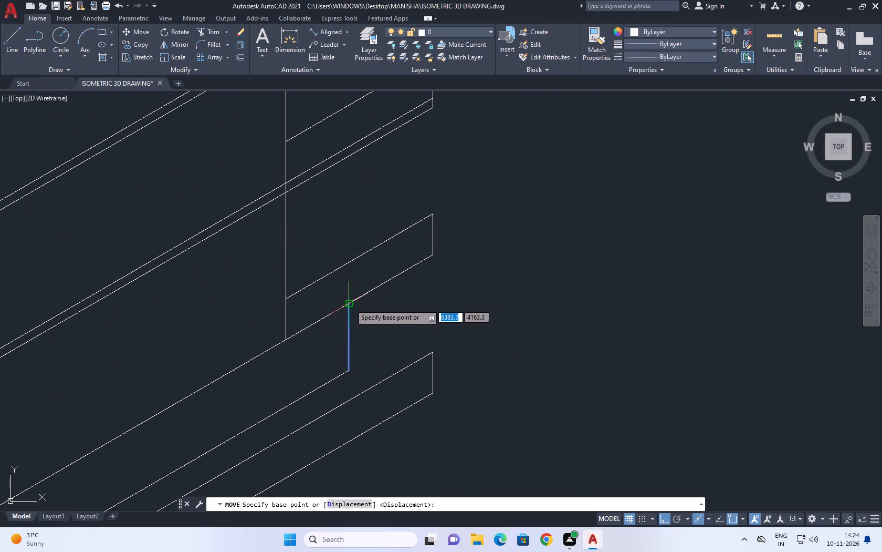
click(350, 304)
click(426, 259)
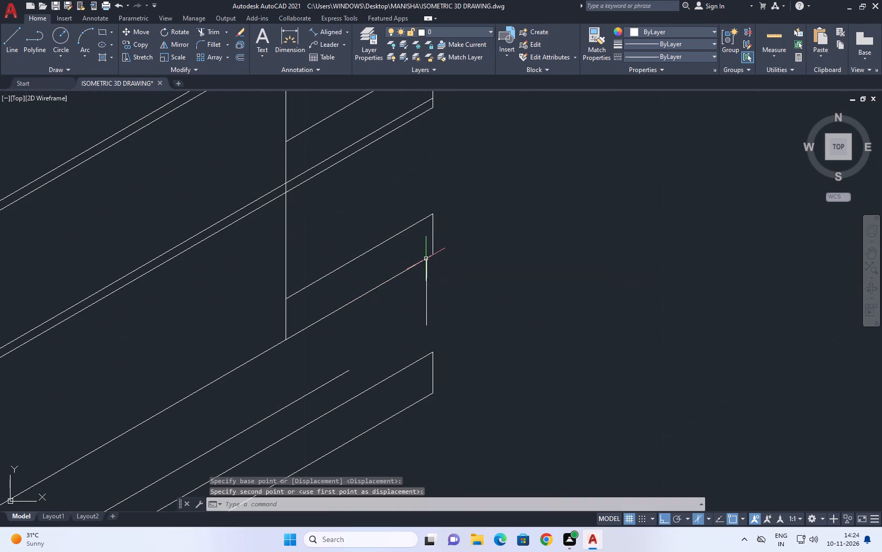
Fillet the sloping ground-level recess line to the moved vertical line so they meet in a corner.
click(207, 44)
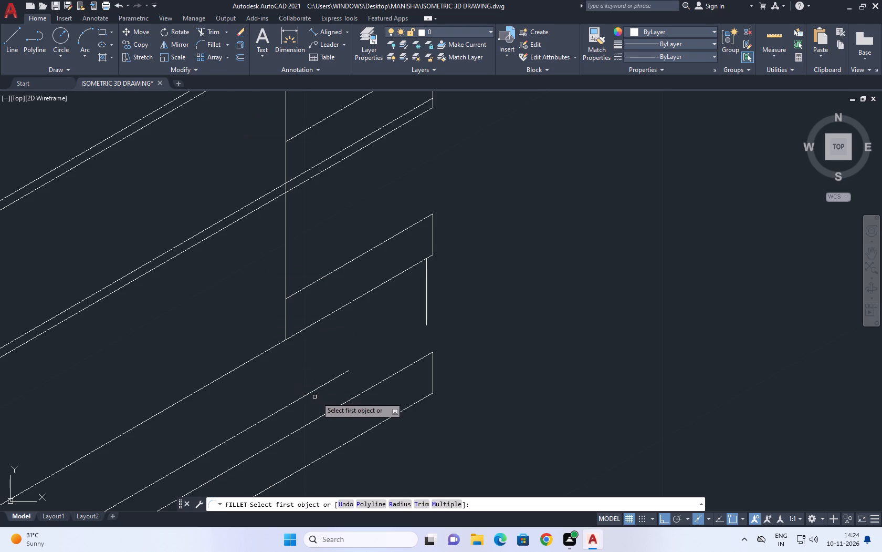
click(333, 379)
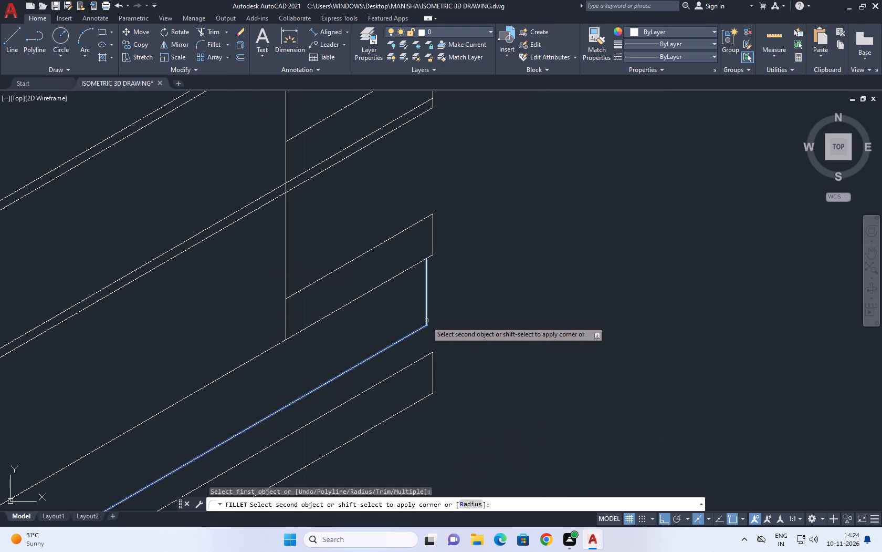
click(426, 321)
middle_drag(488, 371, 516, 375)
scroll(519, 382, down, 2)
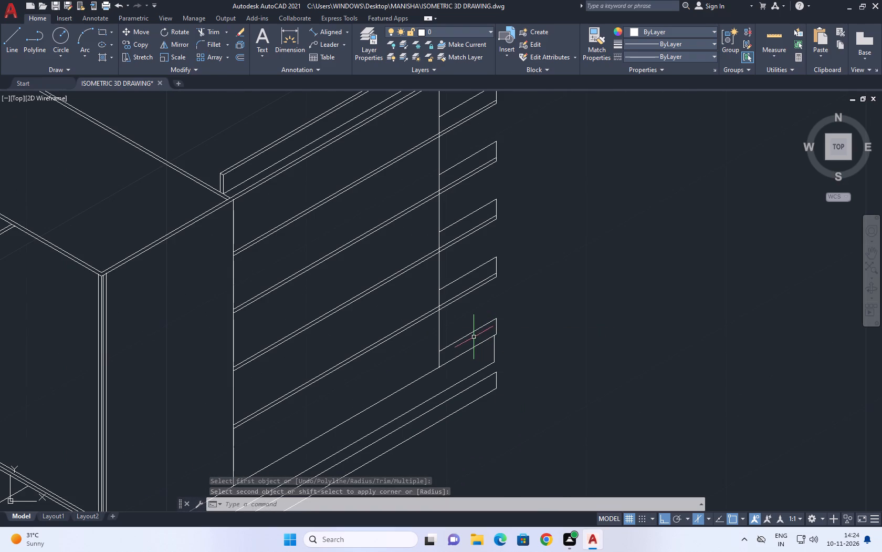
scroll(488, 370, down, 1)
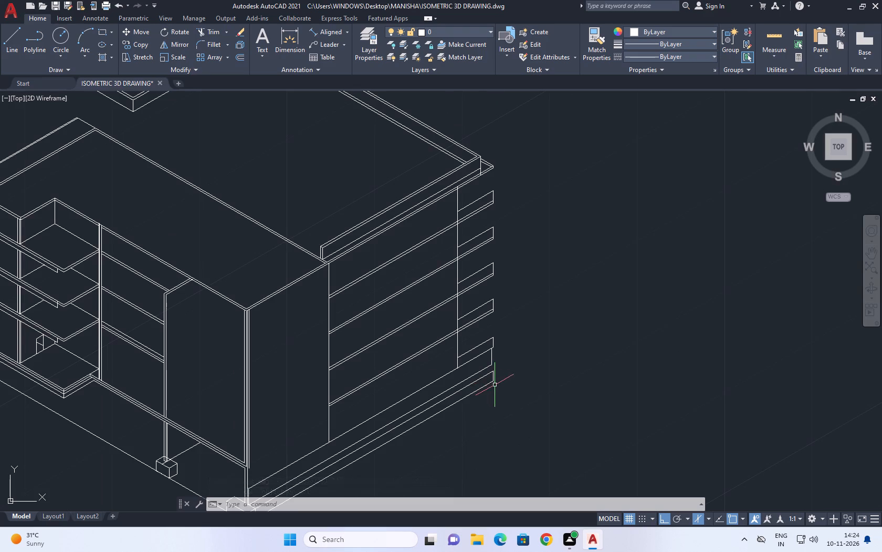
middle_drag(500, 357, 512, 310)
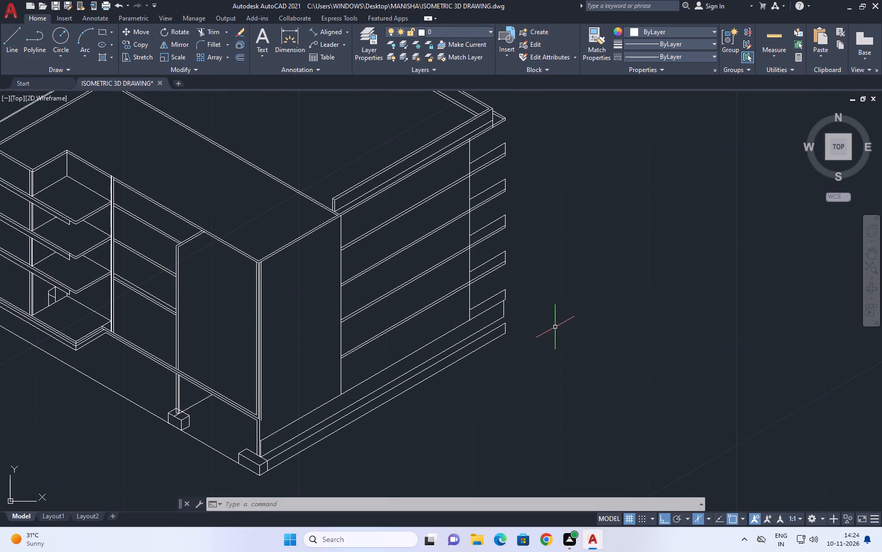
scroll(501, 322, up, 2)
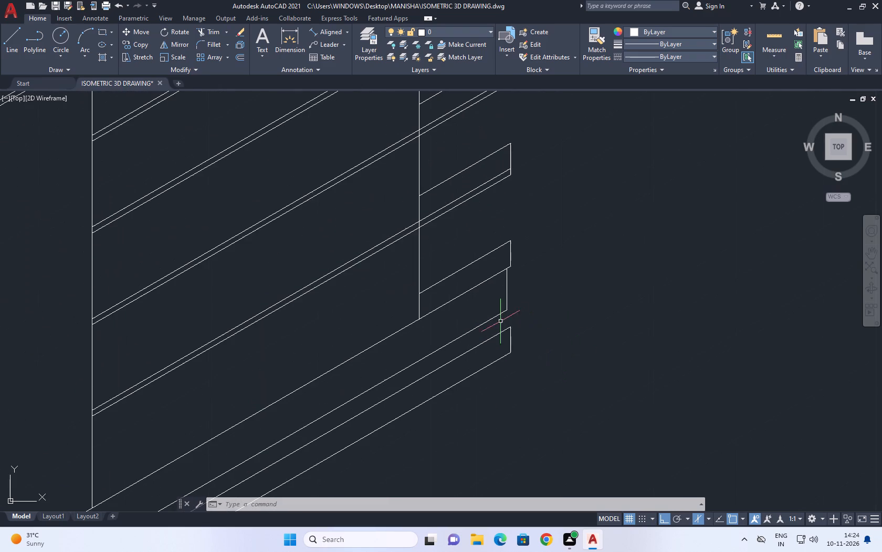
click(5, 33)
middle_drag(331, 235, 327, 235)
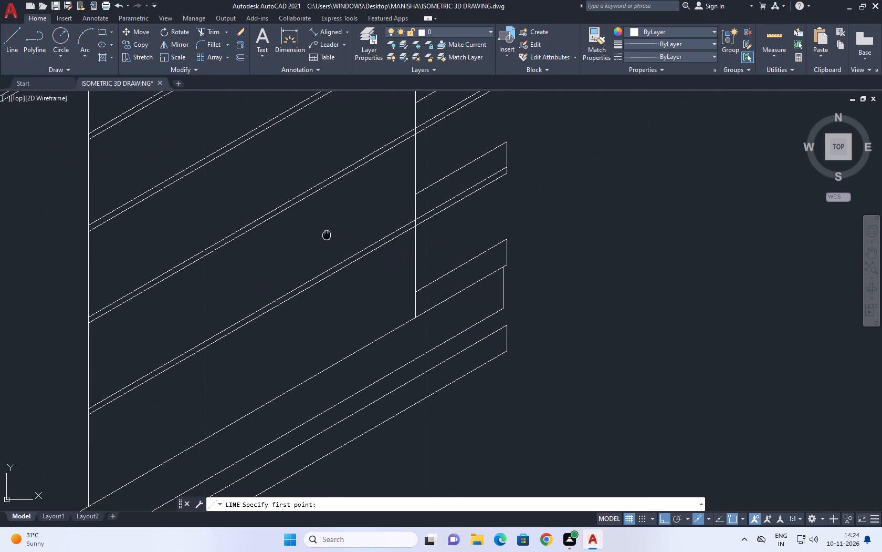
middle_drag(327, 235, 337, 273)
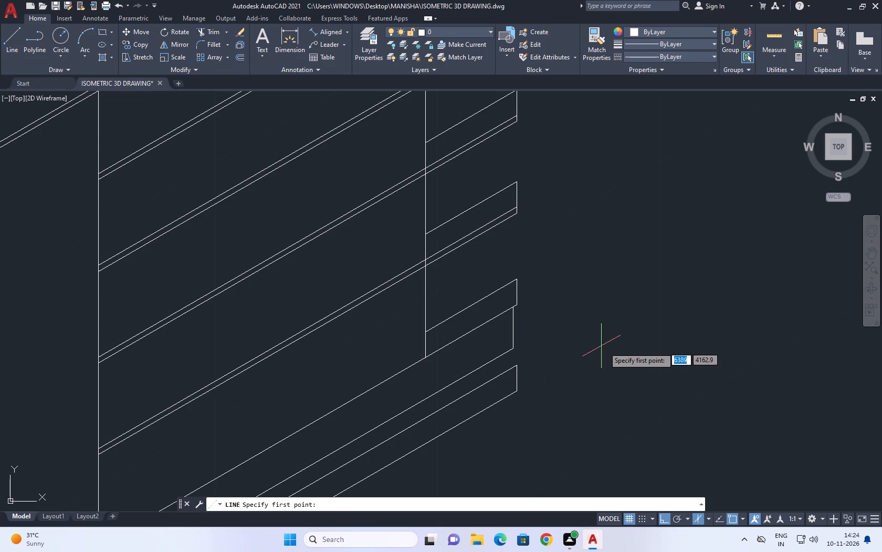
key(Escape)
Move the ground-level base strip's vertical end edge outward along the 30° isometric direction, beyond the parapet ends.
click(529, 380)
click(513, 380)
middle_drag(558, 364, 491, 375)
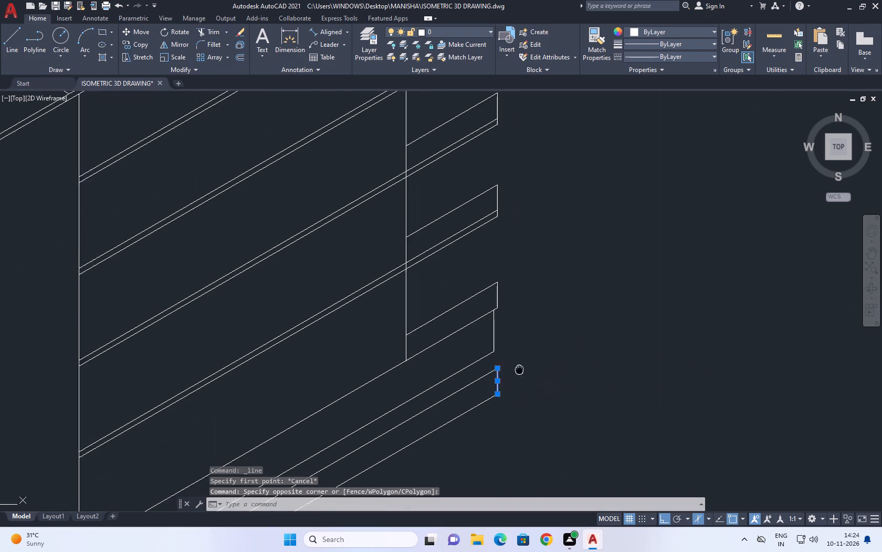
middle_drag(491, 375, 469, 383)
key(m)
key(space)
click(440, 385)
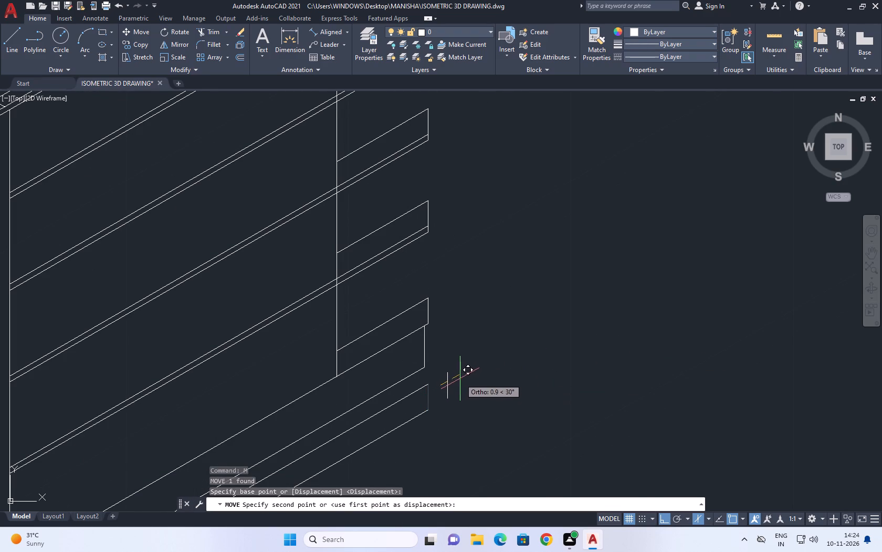
click(465, 376)
Extend the base strip's upper and lower edges to its moved vertical end edge.
key(e)
key(x)
key(space)
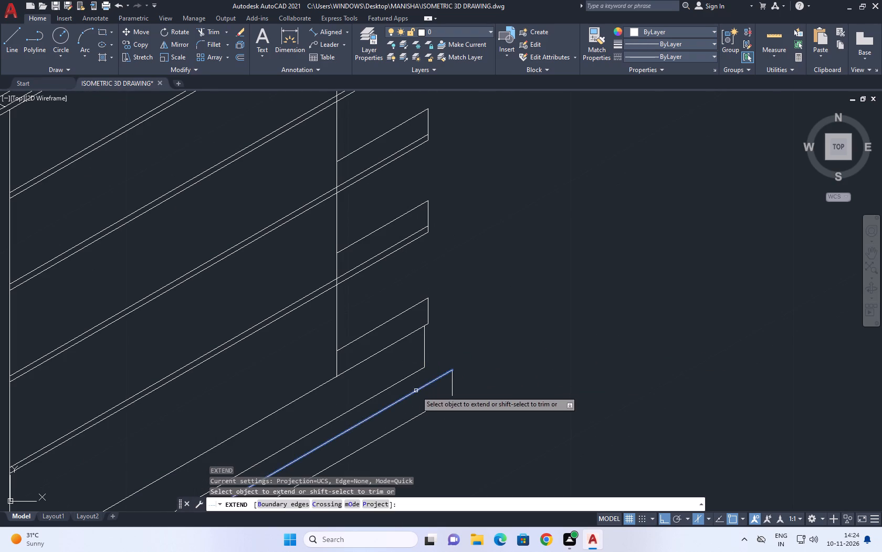
click(418, 387)
drag(424, 426, 429, 426)
key(space)
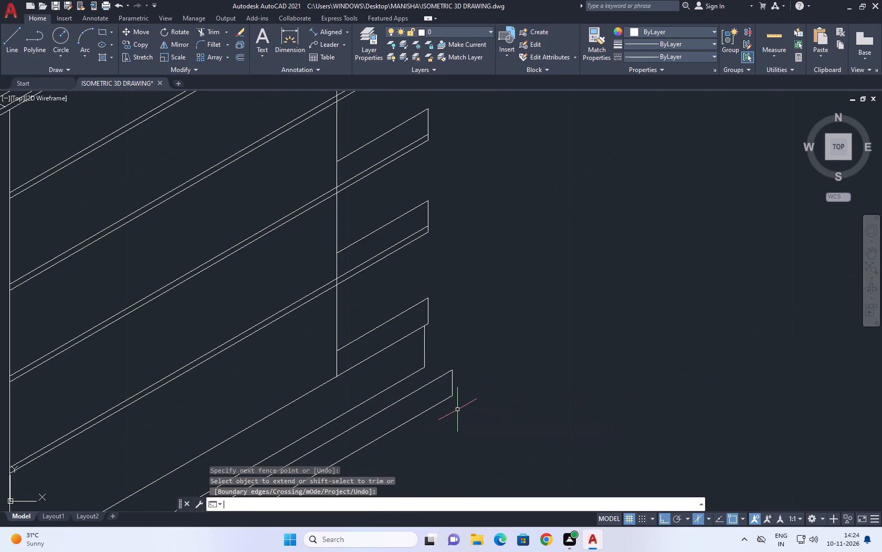
Draw an isometric depth line from the base strip's top outer corner back past the recess's vertical edge.
text(L)
key(space)
click(453, 372)
scroll(385, 338, up, 2)
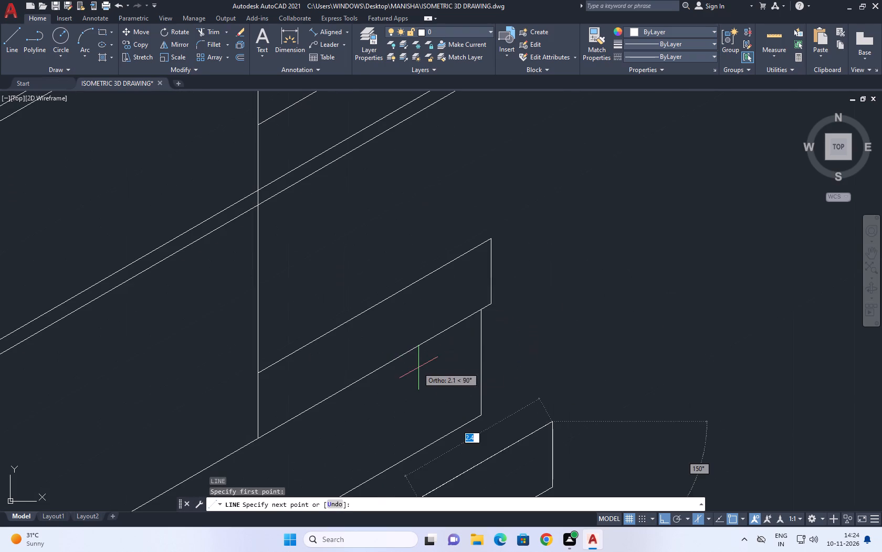
key(F5)
click(416, 376)
key(Escape)
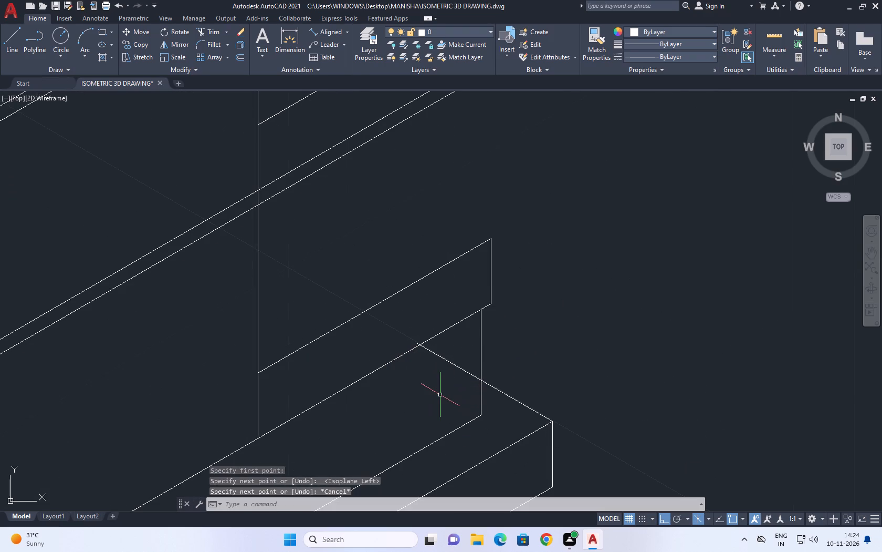
Trim the base's depth line at the recess's vertical edge and erase its leftover piece above.
key(t)
key(r)
key(space)
click(456, 362)
click(451, 370)
key(space)
scroll(406, 334, up, 2)
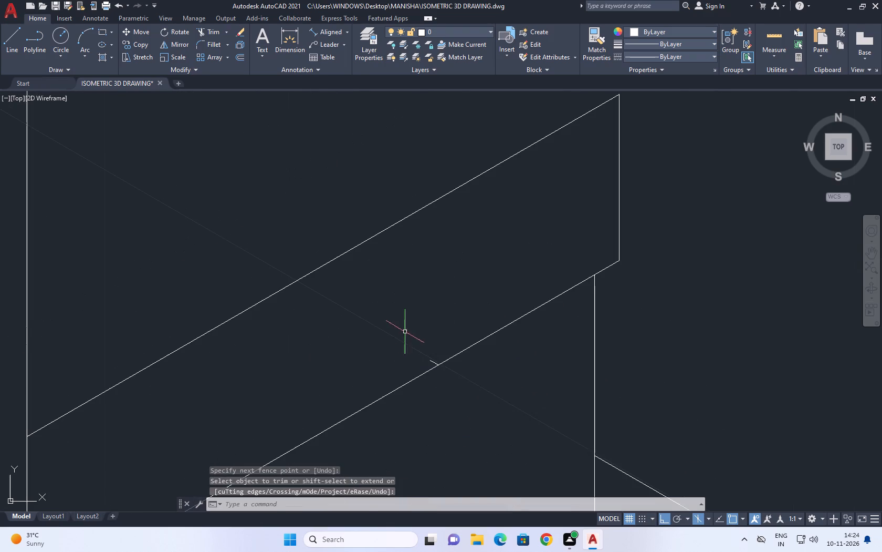
click(406, 328)
drag(469, 395, 474, 404)
key(Delete)
Examine the base recess and parapet ends at the side wall's outer end.
scroll(462, 387, down, 5)
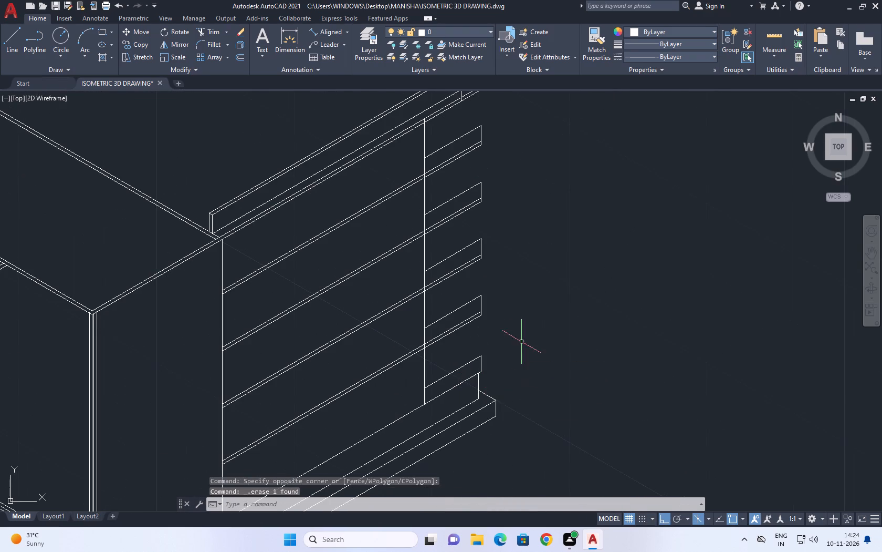
middle_drag(515, 328, 507, 338)
scroll(512, 332, down, 1)
scroll(466, 355, up, 1)
middle_drag(464, 340, 505, 290)
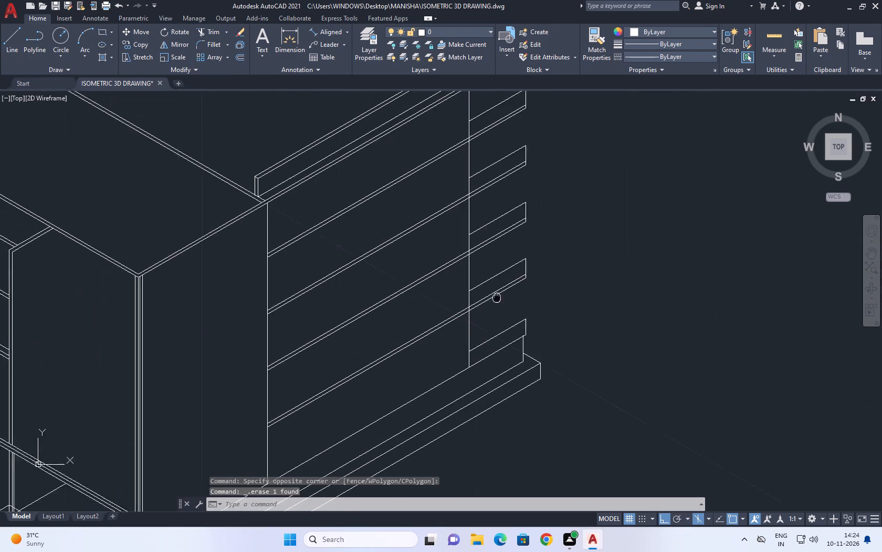
middle_drag(505, 290, 543, 259)
scroll(548, 260, up, 1)
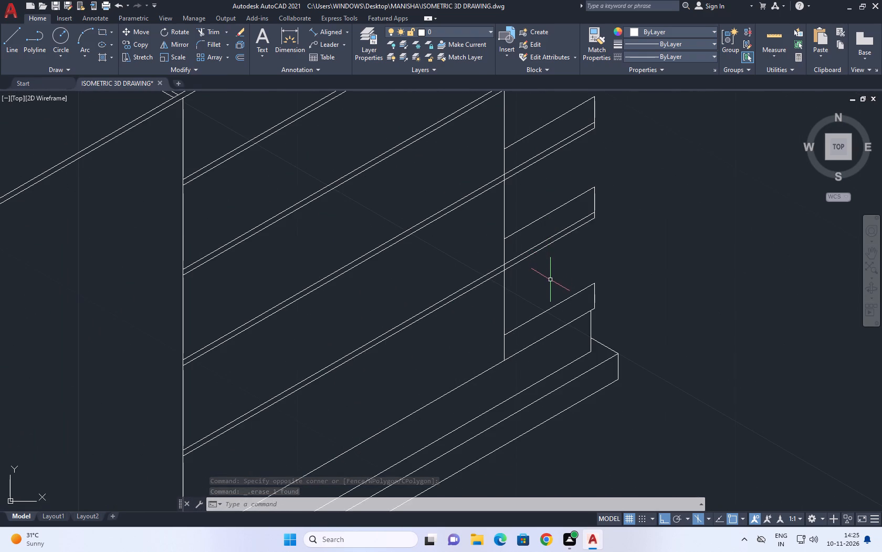
middle_drag(573, 312, 542, 351)
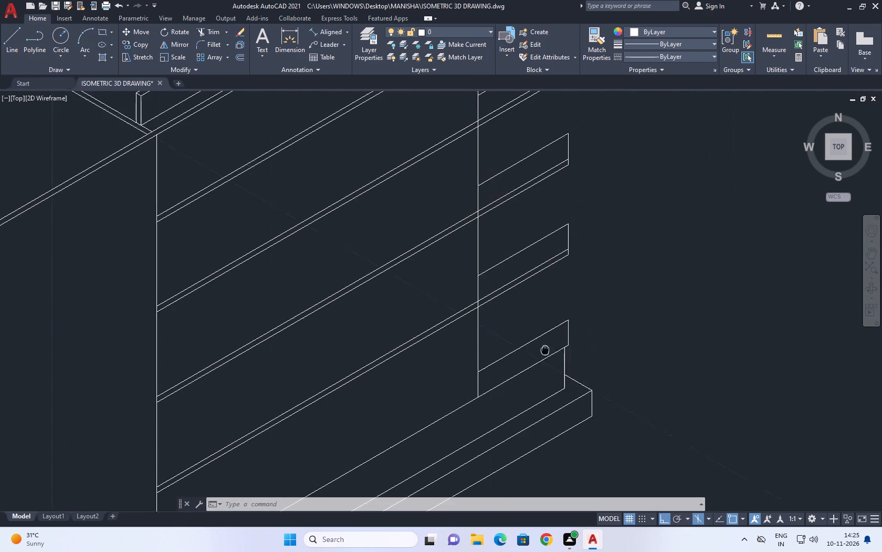
middle_drag(542, 351, 538, 353)
scroll(488, 329, up, 1)
scroll(489, 195, down, 1)
scroll(537, 259, down, 1)
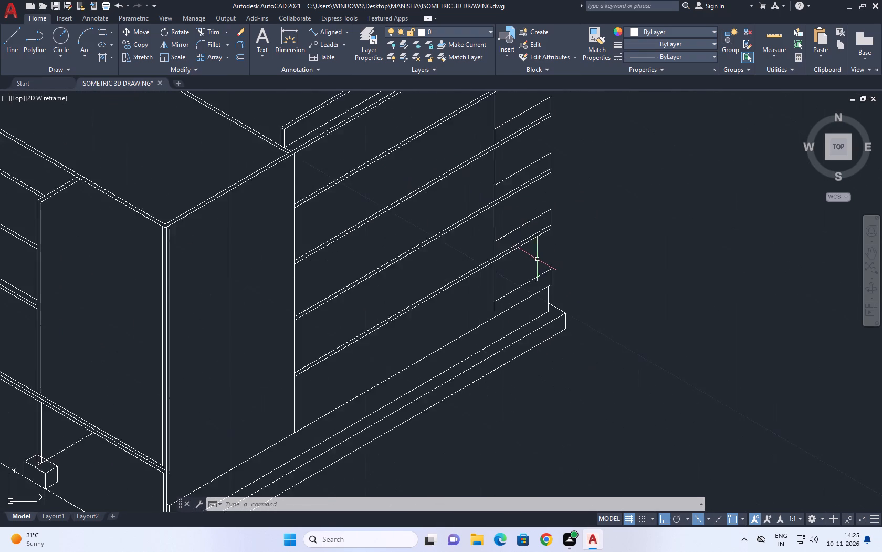
scroll(537, 259, down, 3)
Draw a line from the uppermost parapet's top outer corner back to the vertical wall edge.
middle_drag(522, 196, 545, 238)
scroll(569, 242, up, 3)
middle_drag(564, 243, 537, 262)
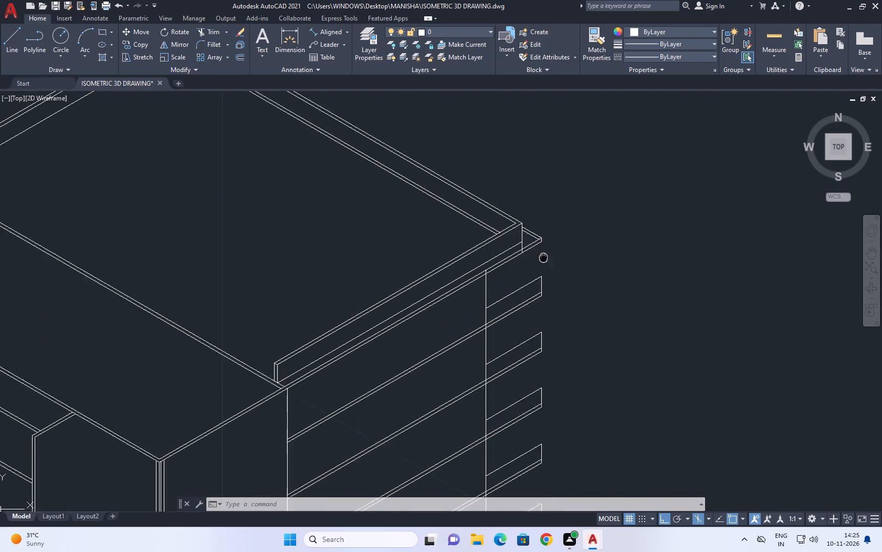
middle_drag(537, 262, 532, 267)
click(10, 37)
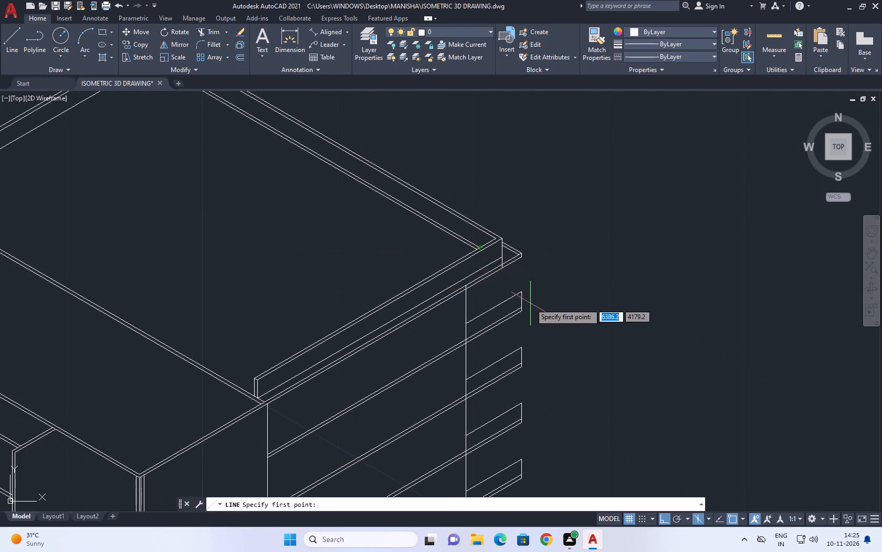
scroll(530, 303, up, 2)
click(507, 277)
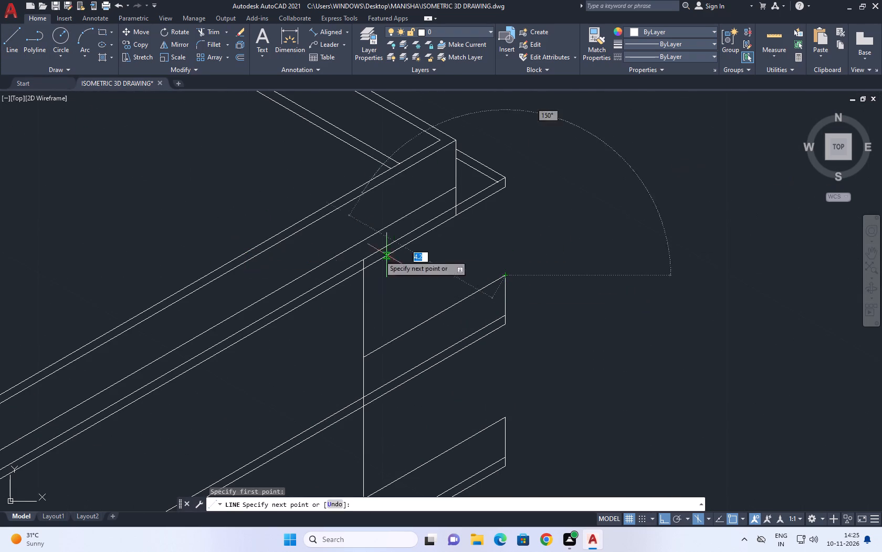
click(365, 287)
scroll(570, 272, down, 3)
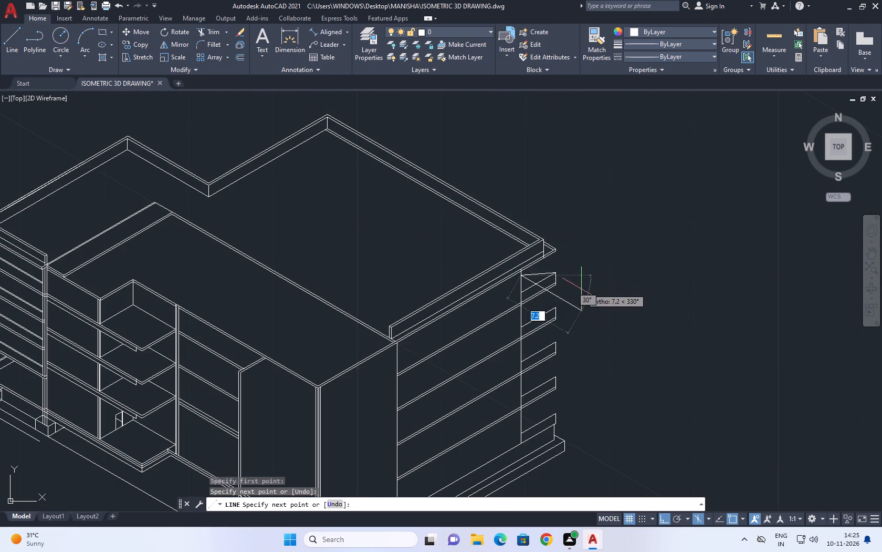
key(Escape)
Draw a horizontal line from the vertical wall edge to the second parapet's sloping top edge, near its outer corner.
scroll(555, 314, up, 2)
key(space)
click(466, 305)
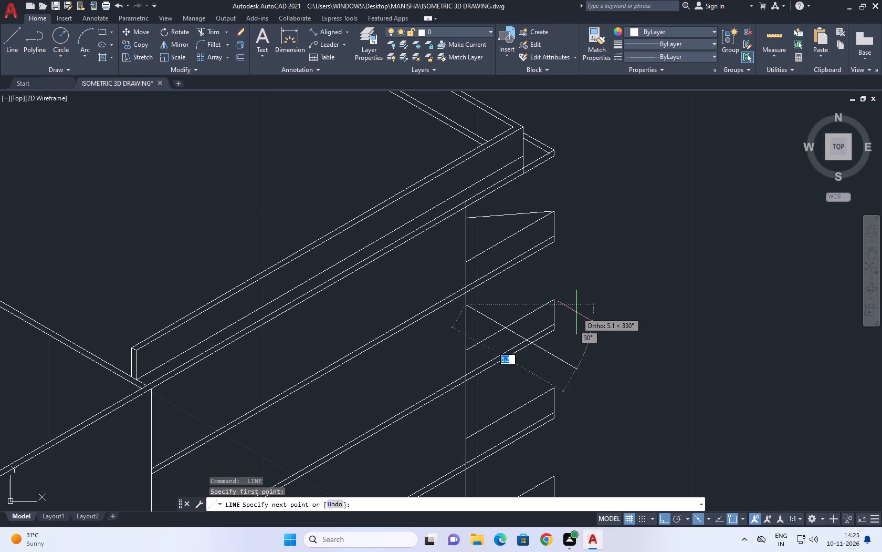
key(F5)
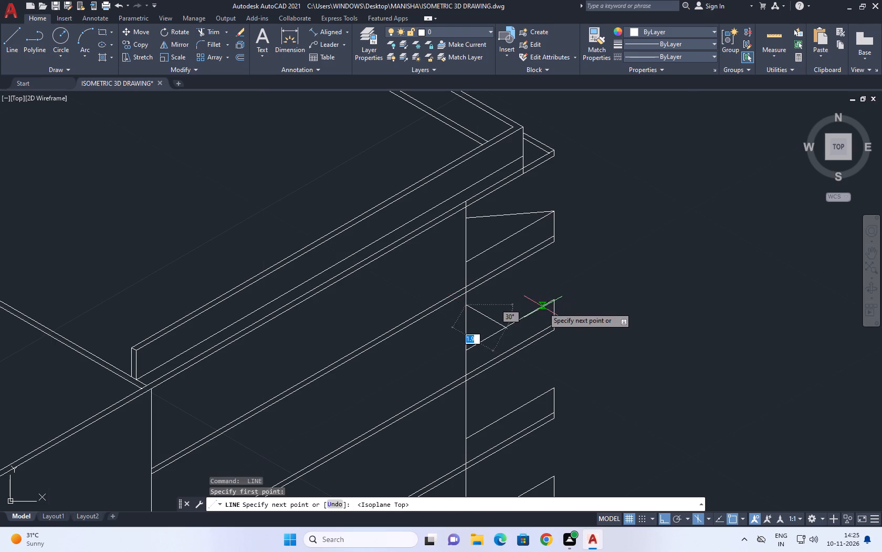
key(F5)
click(551, 299)
scroll(549, 302, up, 1)
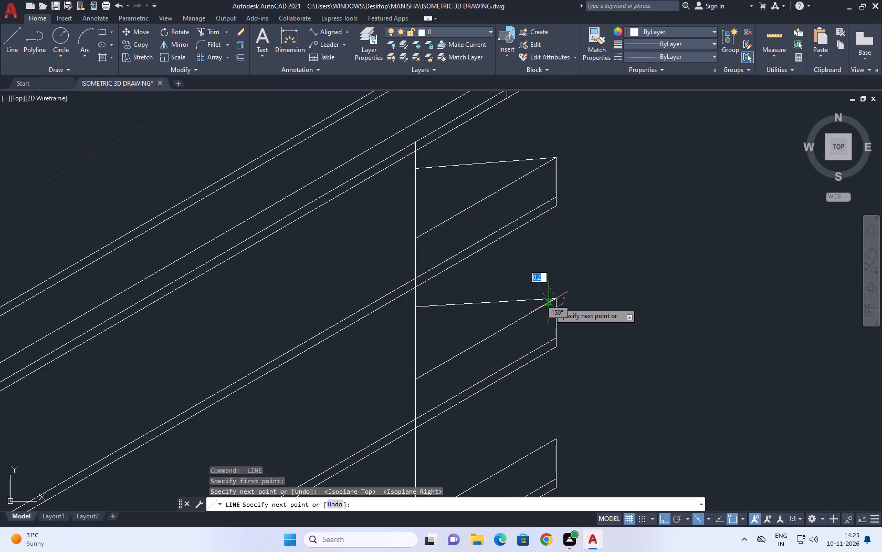
key(ctrl+z)
scroll(543, 305, up, 2)
click(544, 308)
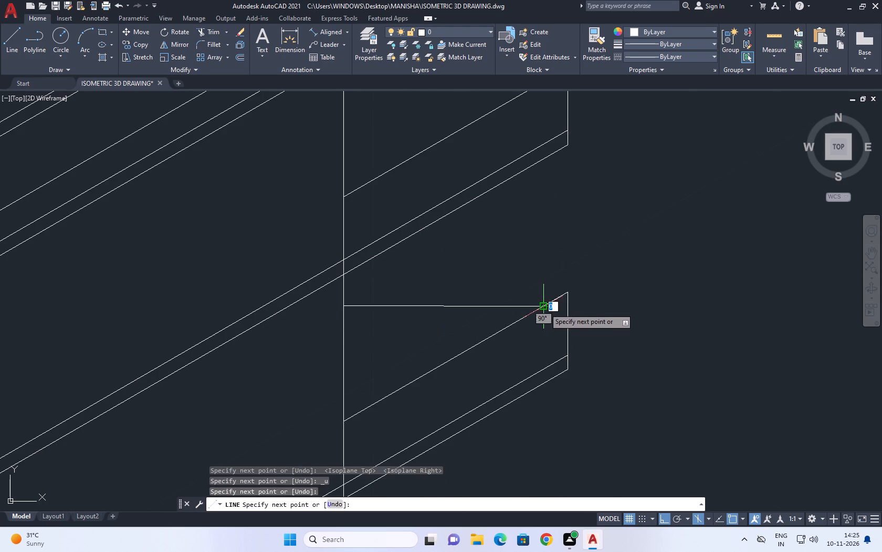
key(space)
Erase the slanted line joining the uppermost parapet's top outer corner to the vertical wall edge.
scroll(569, 291, down, 2)
middle_drag(574, 226, 569, 261)
click(532, 244)
click(525, 239)
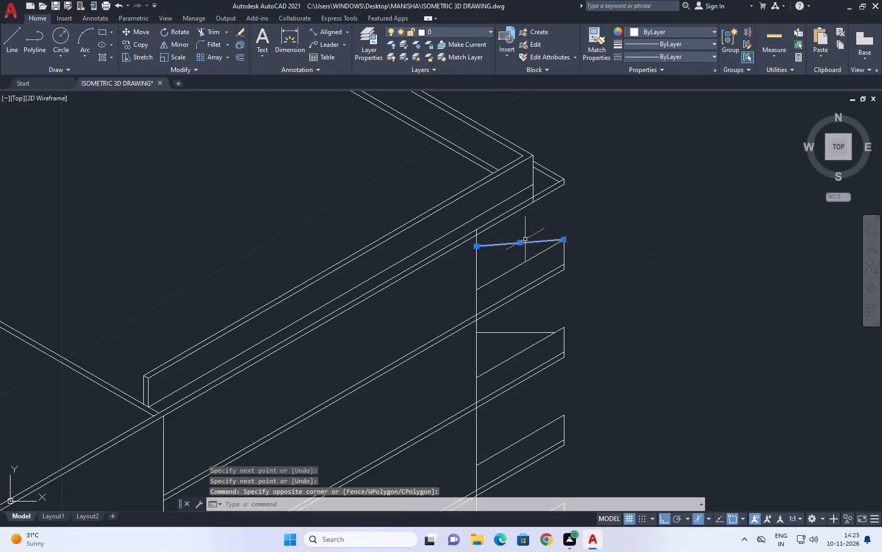
middle_click(611, 246)
key(Delete)
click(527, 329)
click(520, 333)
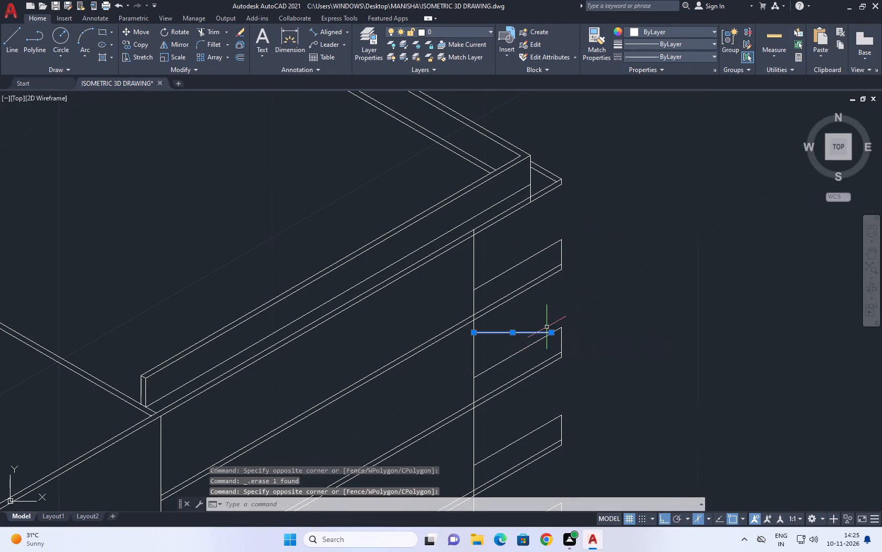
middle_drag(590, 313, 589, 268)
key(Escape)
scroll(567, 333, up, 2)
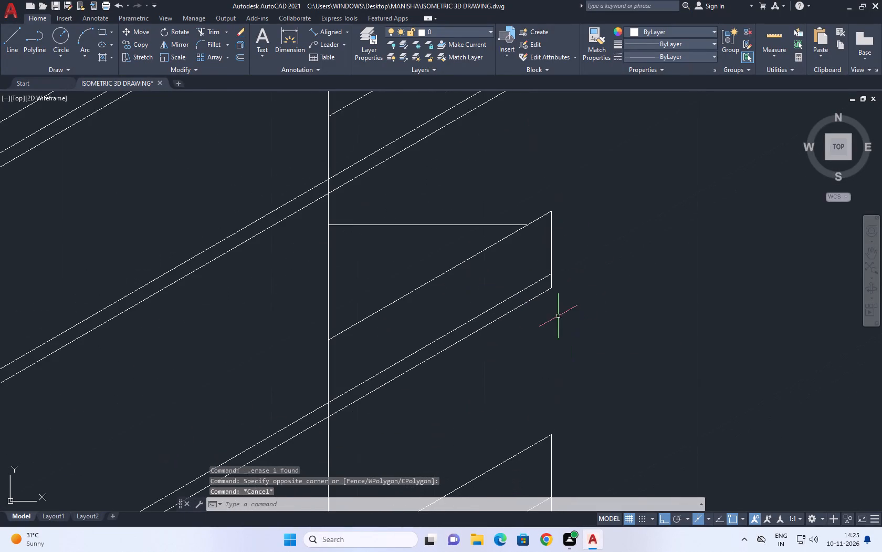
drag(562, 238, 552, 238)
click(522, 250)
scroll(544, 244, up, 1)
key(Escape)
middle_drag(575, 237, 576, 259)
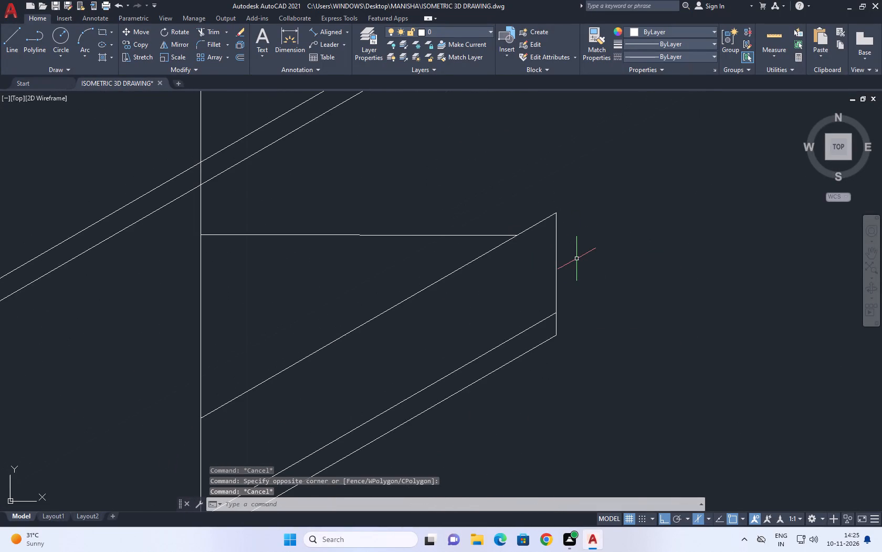
Trim away the second parapet's outer vertical edge above its thin bottom ledge.
key(t)
key(r)
key(space)
click(582, 232)
click(499, 293)
scroll(558, 250, down, 1)
key(Escape)
scroll(557, 275, up, 3)
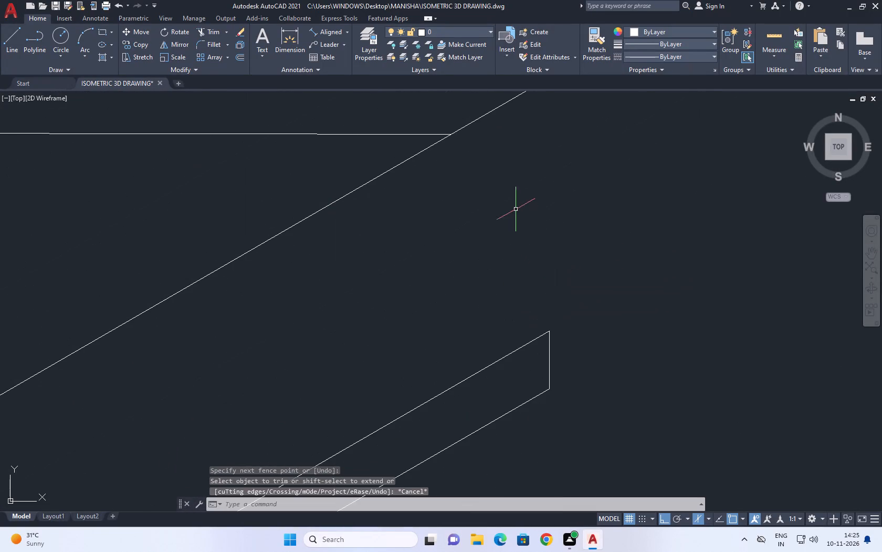
key(space)
key(Escape)
Draw a vertical line from the horizontal line's outer end on the second parapet down past the ledge.
scroll(512, 205, down, 3)
middle_drag(510, 203, 519, 253)
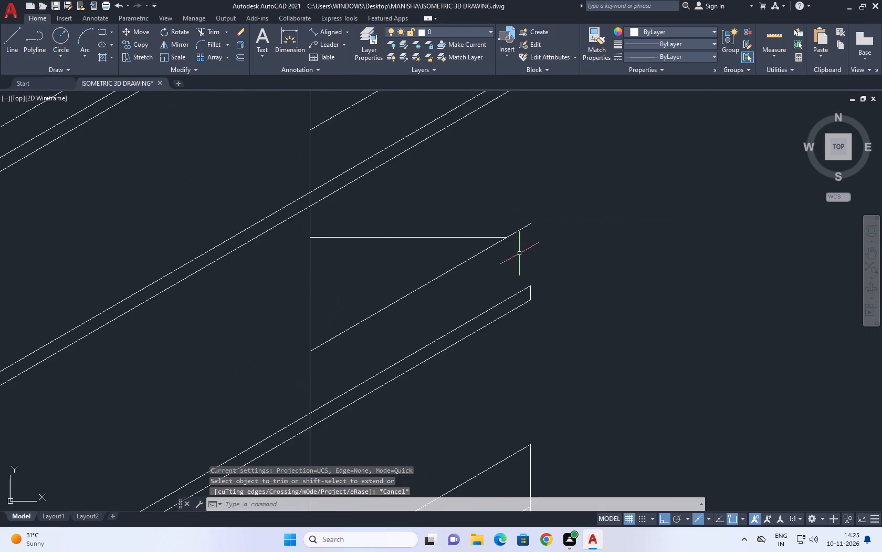
key(l)
key(space)
drag(506, 237, 504, 244)
drag(497, 367, 512, 381)
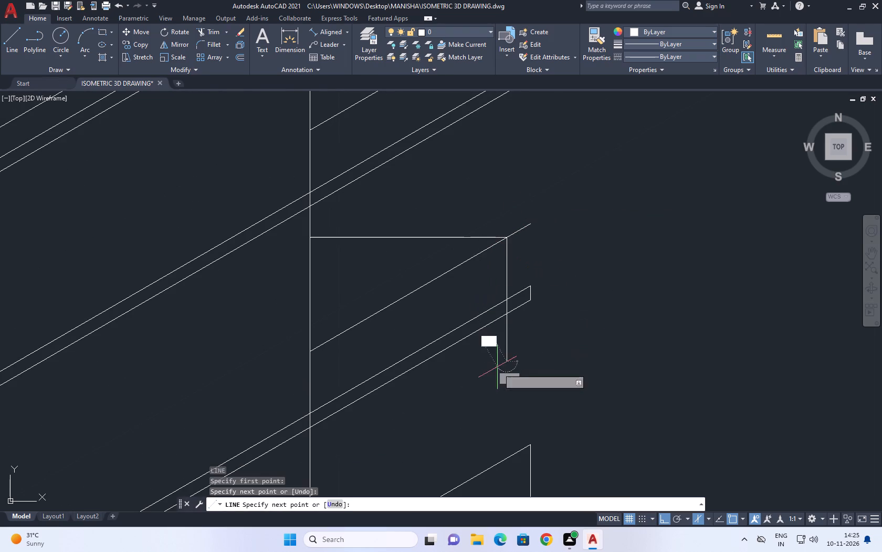
key(Escape)
Trim the second parapet's sloping line beyond the new vertical line, and cut that vertical off at the ledge's top edge.
middle_drag(496, 232, 500, 261)
key(t)
key(r)
key(space)
click(527, 255)
click(526, 280)
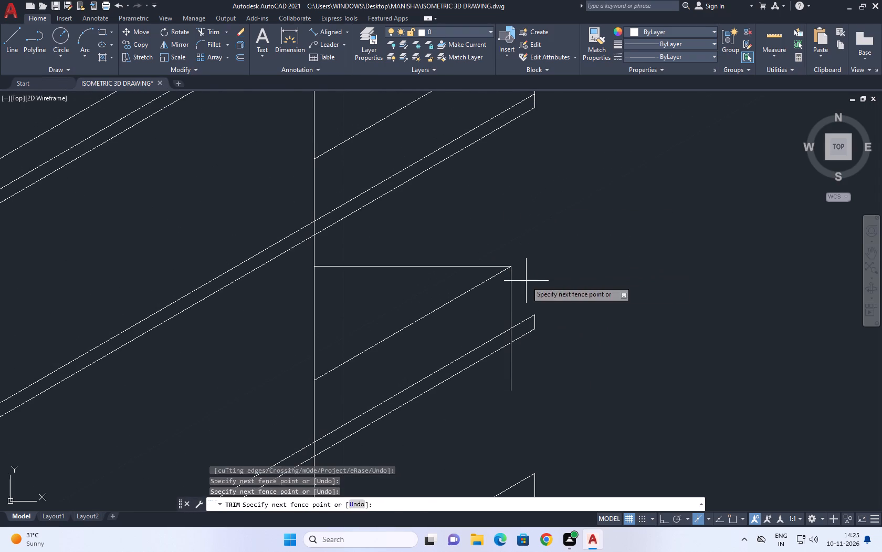
click(527, 271)
click(513, 335)
click(505, 339)
click(517, 357)
click(498, 372)
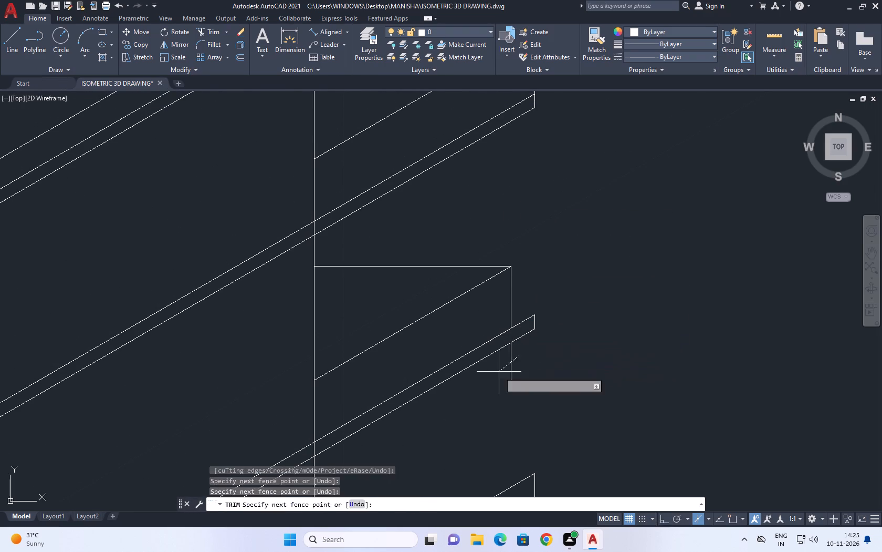
scroll(585, 334, down, 4)
key(Escape)
Erase the uppermost parapet's sloping top line and outer vertical edge.
scroll(565, 298, up, 3)
click(649, 255)
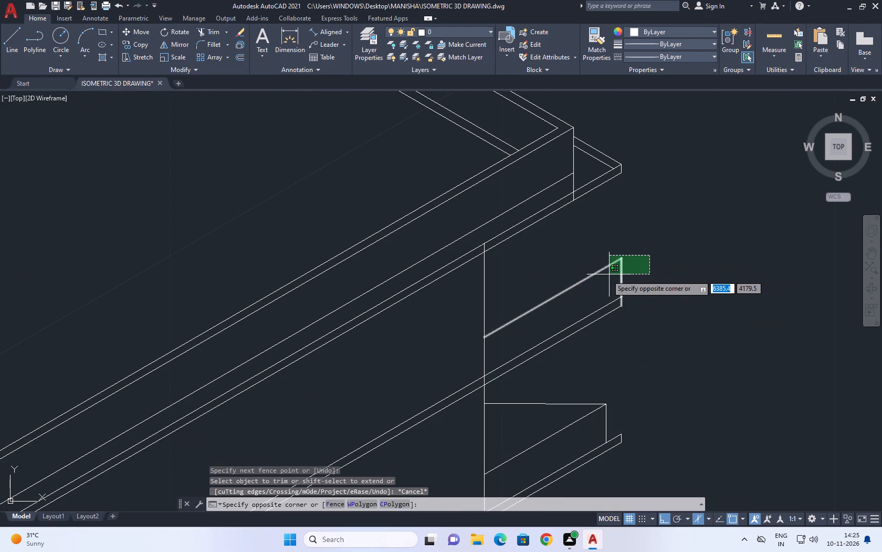
click(615, 272)
scroll(615, 272, up, 2)
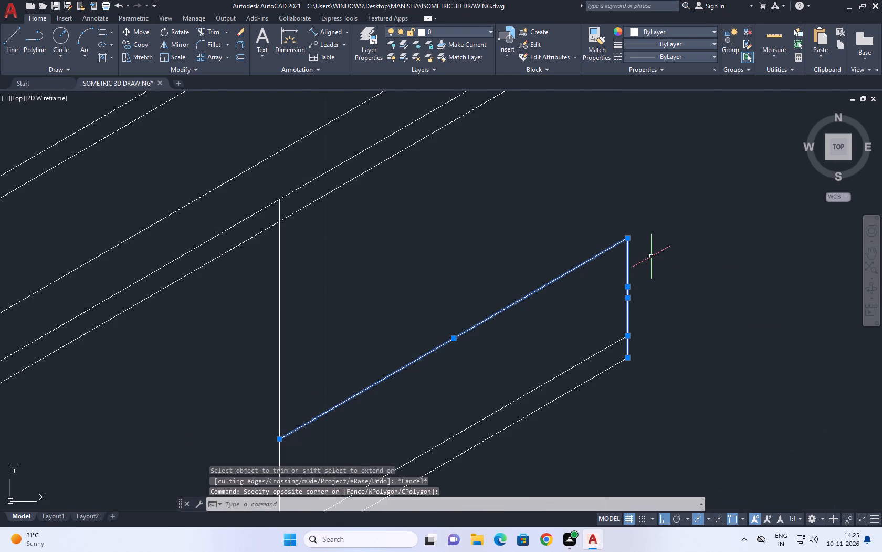
key(Delete)
Draw a short vertical line closing the outer end of the uppermost parapet's bottom ledge.
middle_drag(609, 254, 629, 197)
text(L)
key(space)
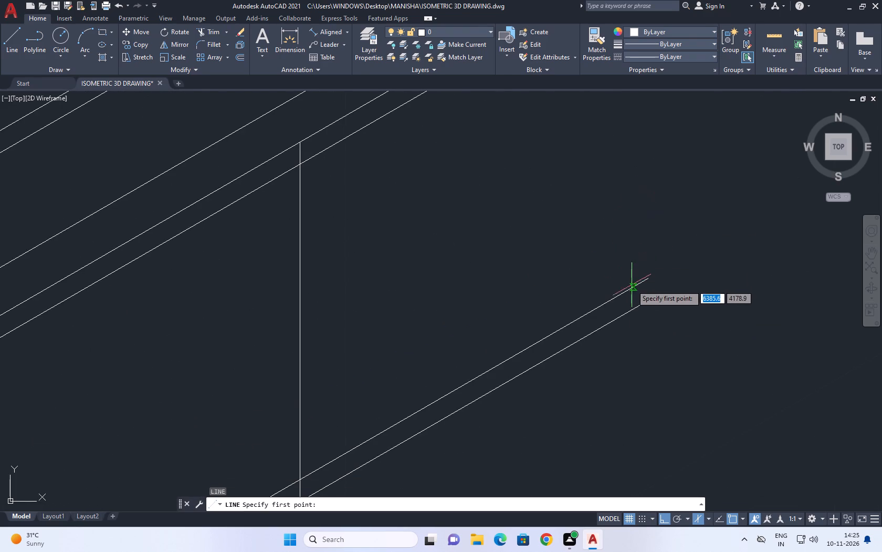
click(645, 279)
click(649, 298)
key(space)
scroll(652, 259, down, 3)
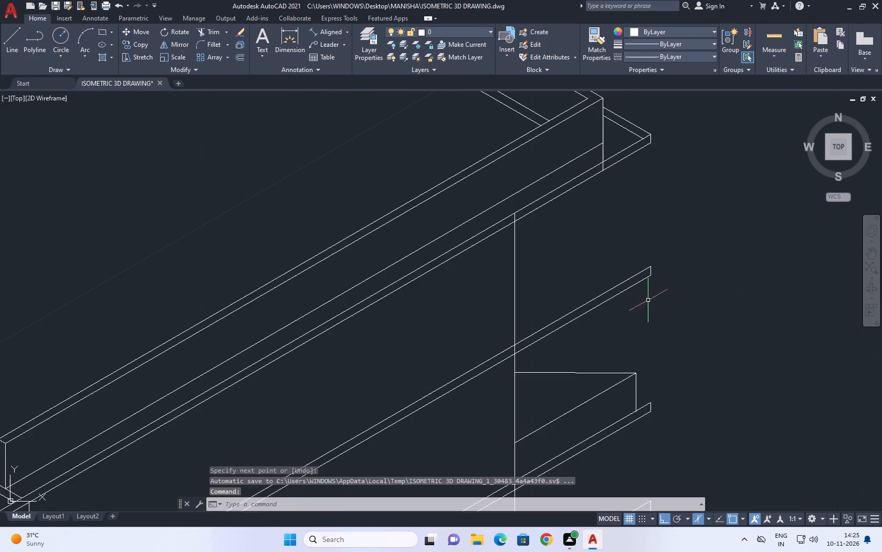
Copy the second parapet's three end lines up to the uppermost ledge, using the ledge's intersection with the wall edge as base point.
middle_drag(624, 378, 611, 284)
scroll(607, 293, up, 2)
click(658, 248)
drag(600, 298, 594, 308)
scroll(594, 278, down, 2)
middle_drag(612, 325, 624, 318)
key(c)
text(O)
key(space)
scroll(631, 325, down, 1)
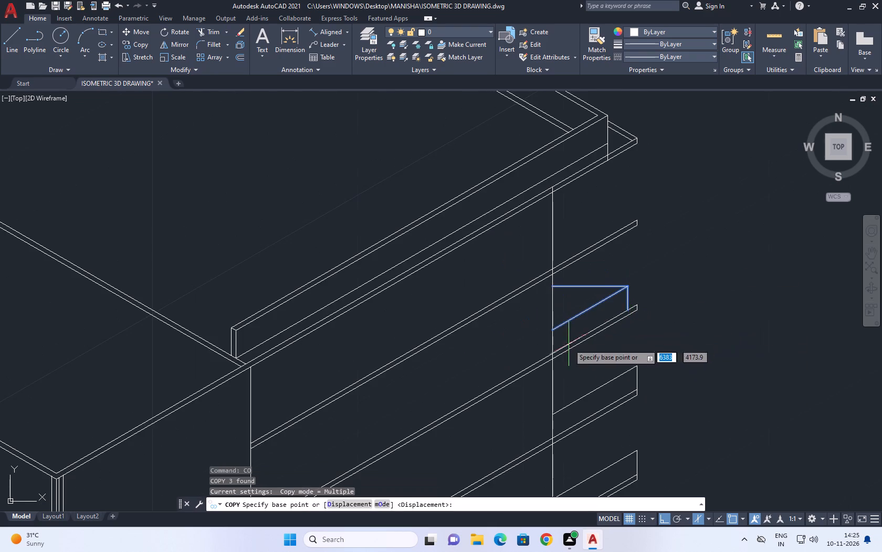
scroll(553, 361, up, 2)
click(550, 345)
scroll(590, 284, down, 2)
scroll(572, 213, up, 1)
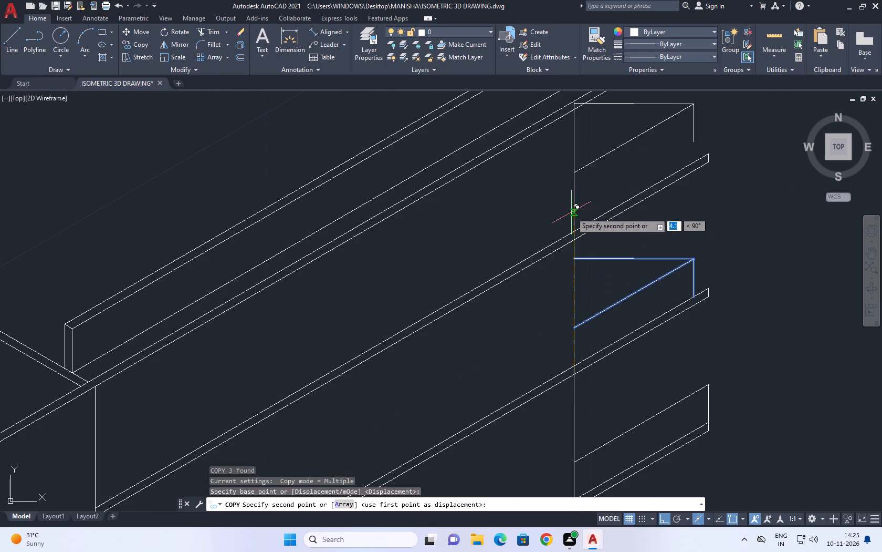
click(574, 230)
Place further copies of the three parapet end lines at the three lower parapets along the vertical wall edge.
scroll(587, 223, down, 3)
scroll(591, 284, up, 2)
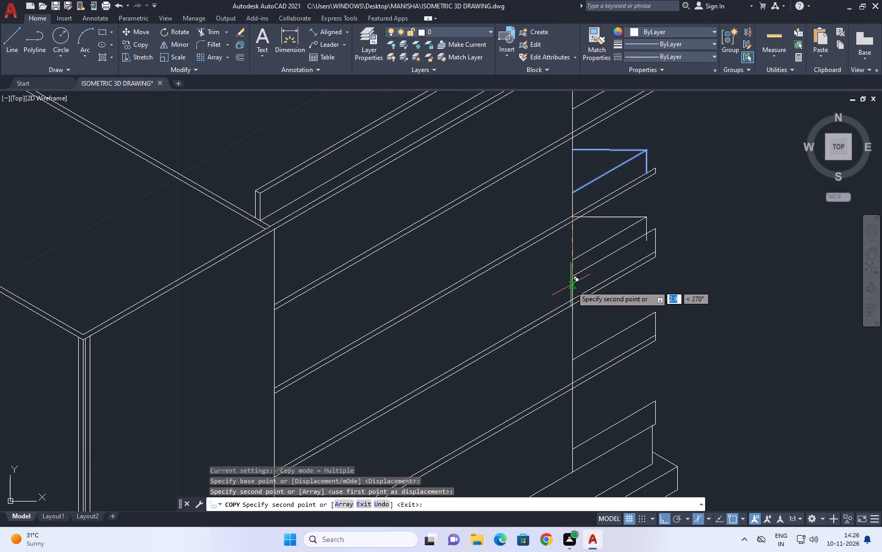
scroll(573, 306, up, 2)
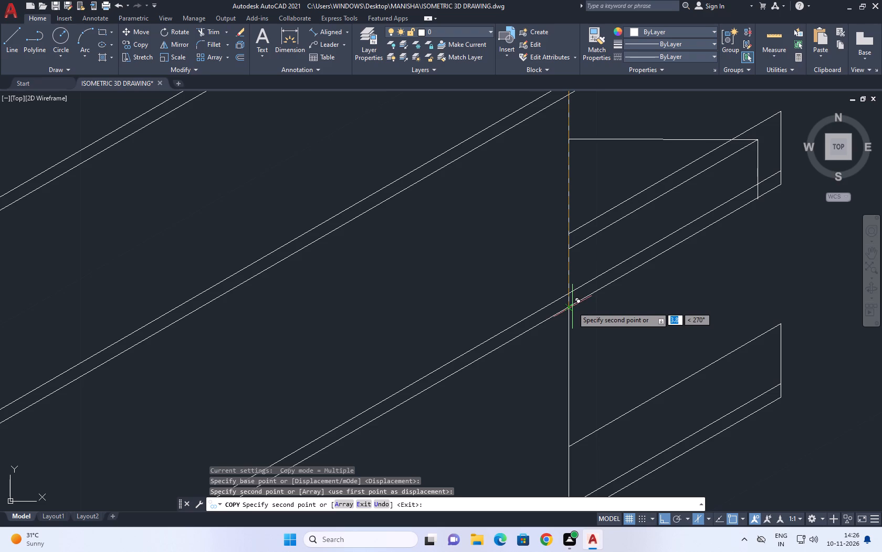
click(568, 307)
scroll(592, 252, down, 3)
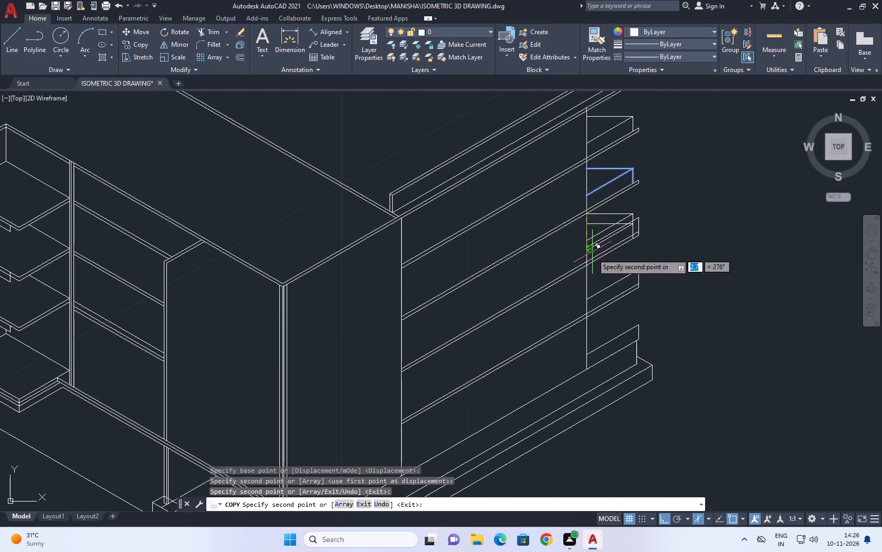
scroll(598, 334, up, 1)
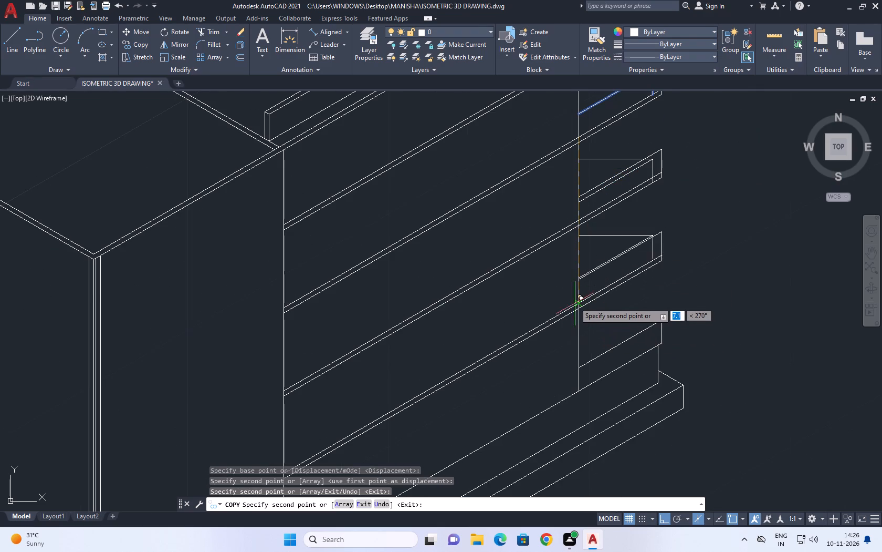
scroll(580, 308, up, 3)
click(573, 308)
scroll(552, 260, down, 2)
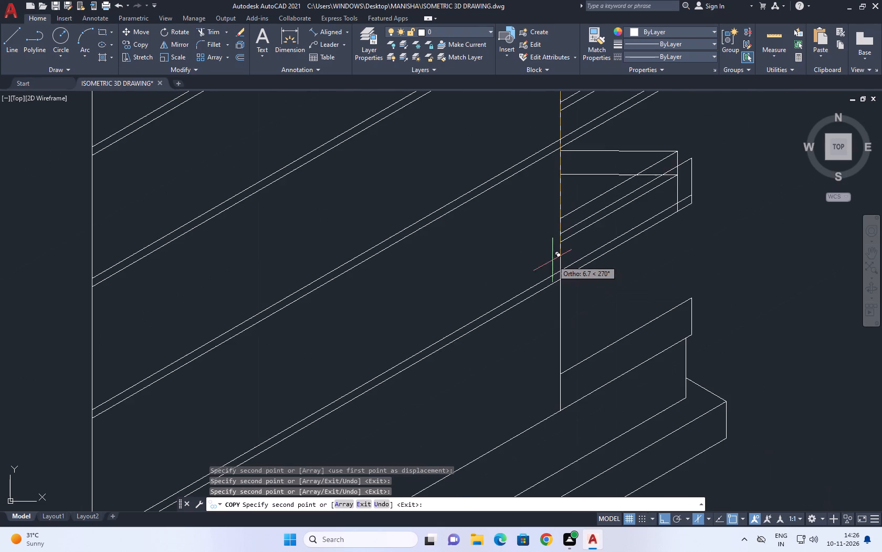
click(561, 411)
key(space)
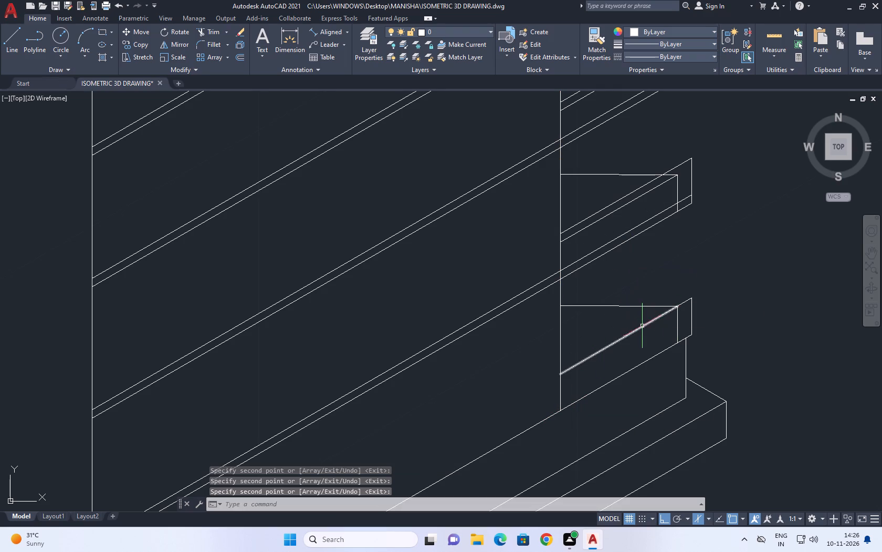
Erase the duplicate sloping top line on the lowest parapet and the original sloping top line on the fourth parapet.
click(642, 326)
key(Delete)
middle_drag(713, 318, 668, 341)
click(566, 228)
middle_drag(620, 211, 589, 297)
scroll(589, 305, down, 1)
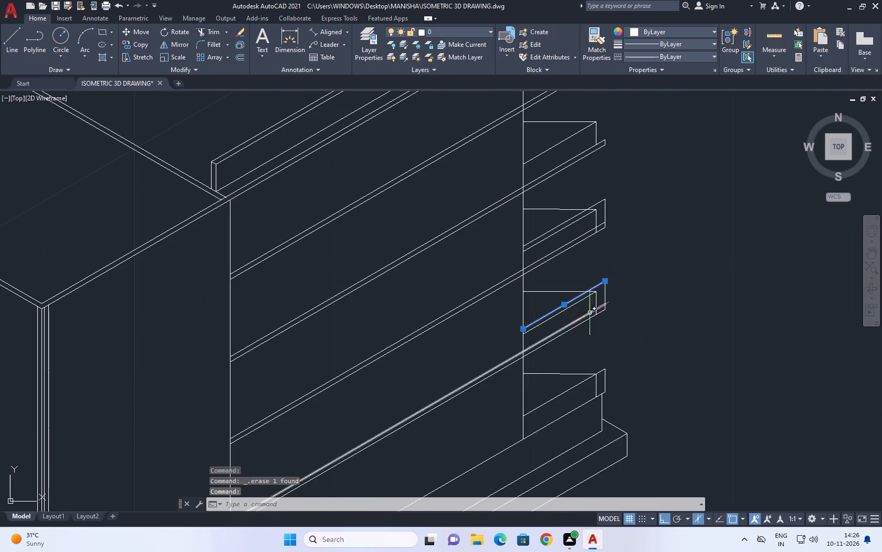
middle_drag(605, 198, 573, 307)
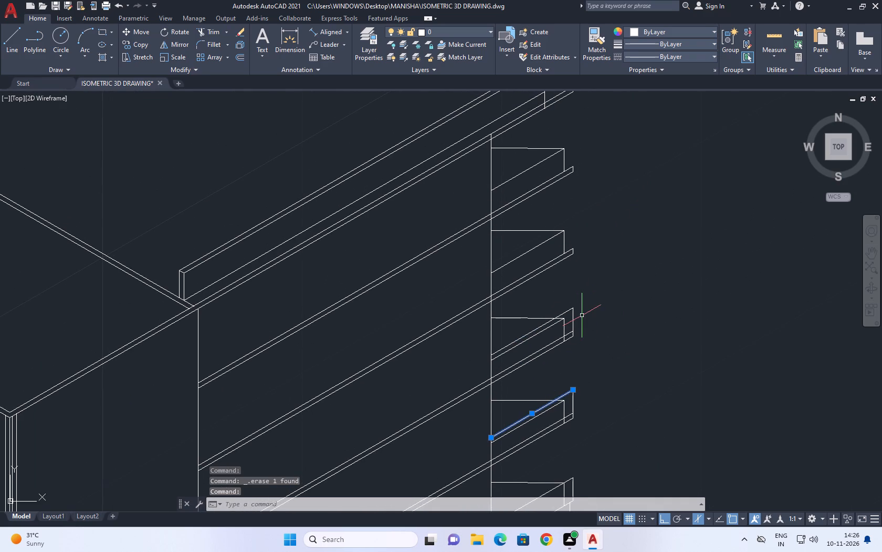
key(Delete)
Extend the fourth parapet's copied sloping line to its outer vertical edge, and try the same on the third parapet.
middle_drag(607, 339, 602, 313)
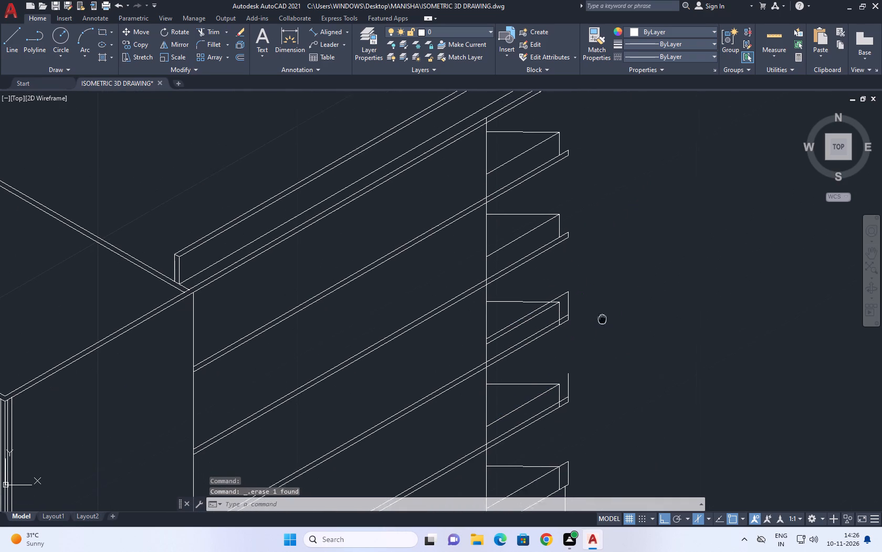
middle_drag(602, 313, 626, 292)
key(e)
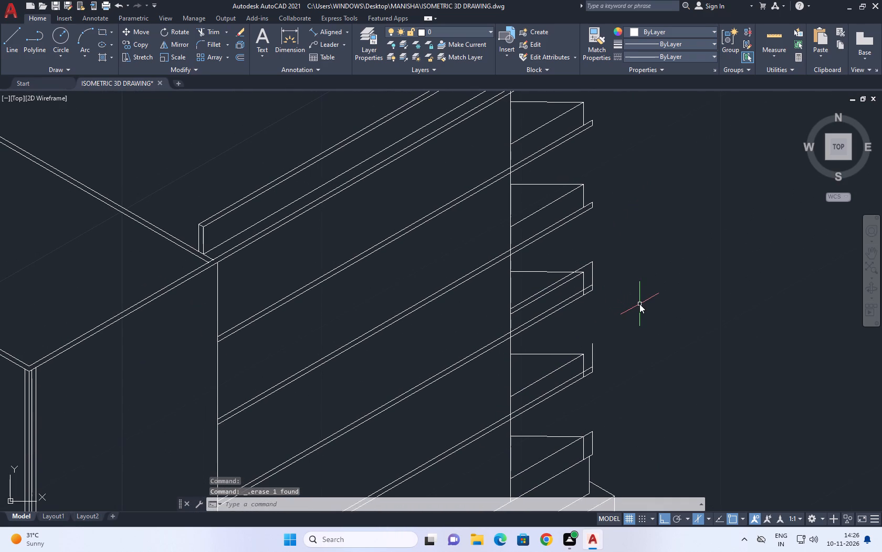
key(x)
key(space)
click(560, 365)
click(564, 367)
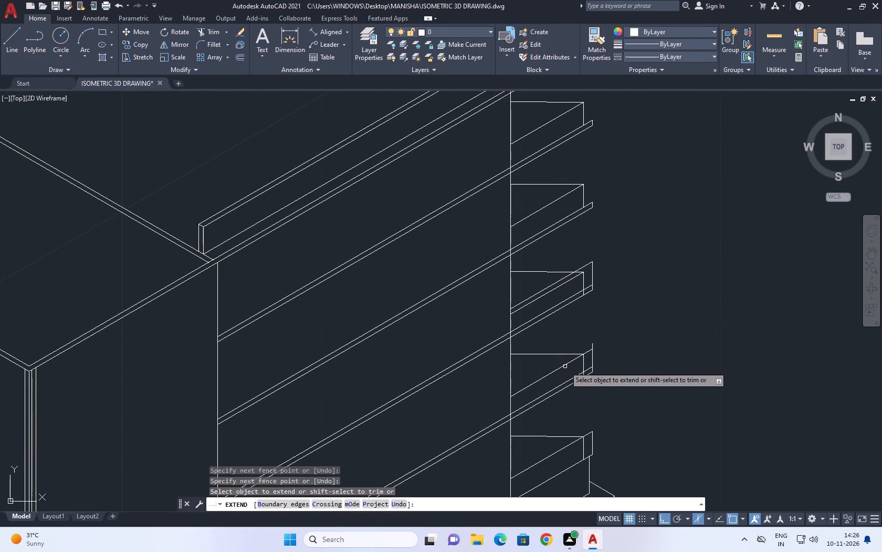
click(573, 279)
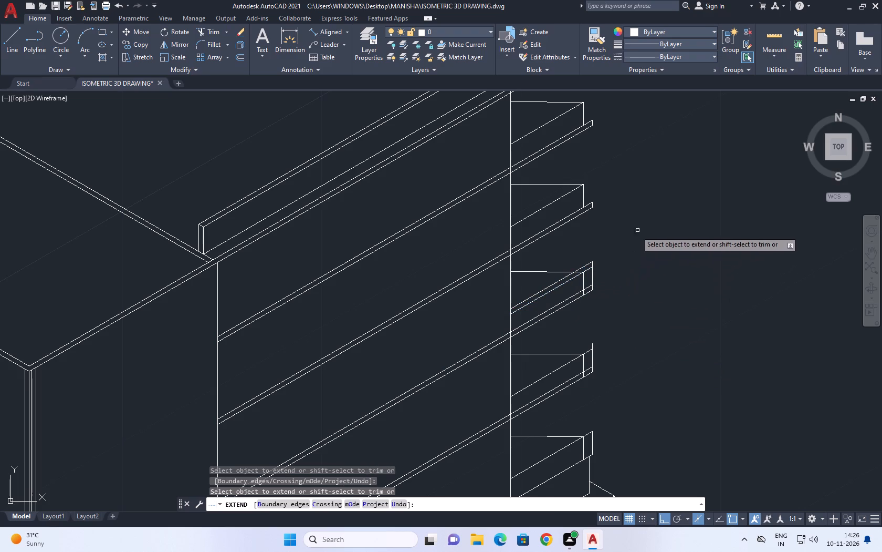
middle_drag(621, 245, 580, 159)
right_click(606, 228)
Trim the fourth parapet's outer vertical edge where it projects above the extended sloping line.
scroll(622, 241, up, 1)
click(622, 241)
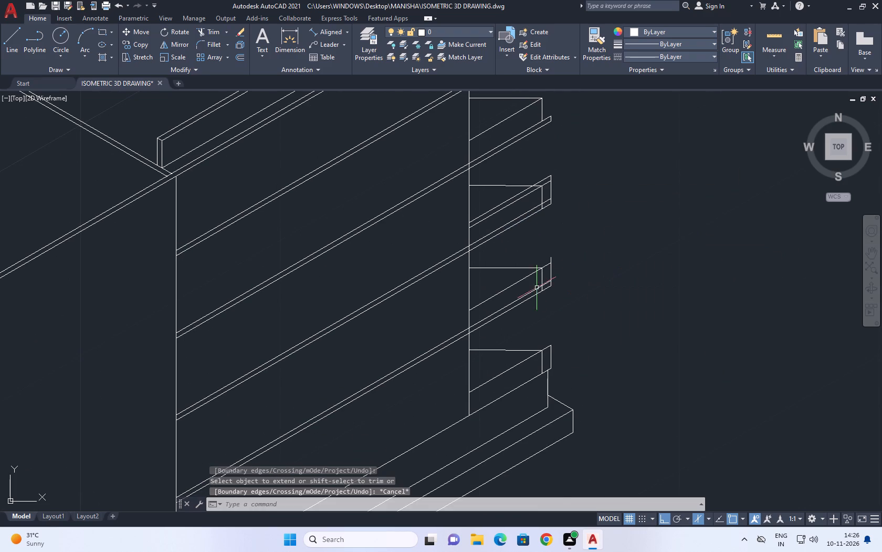
scroll(559, 239, up, 2)
click(212, 30)
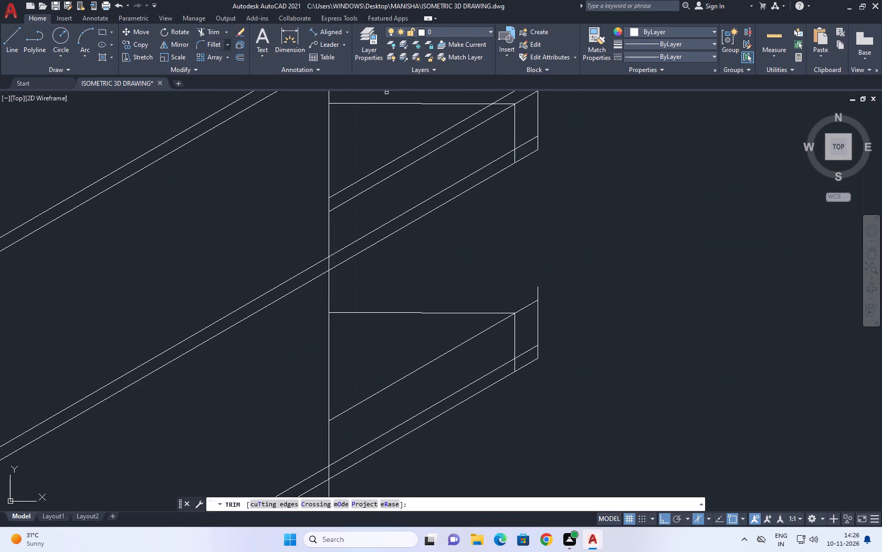
click(545, 291)
click(524, 292)
scroll(578, 291, down, 2)
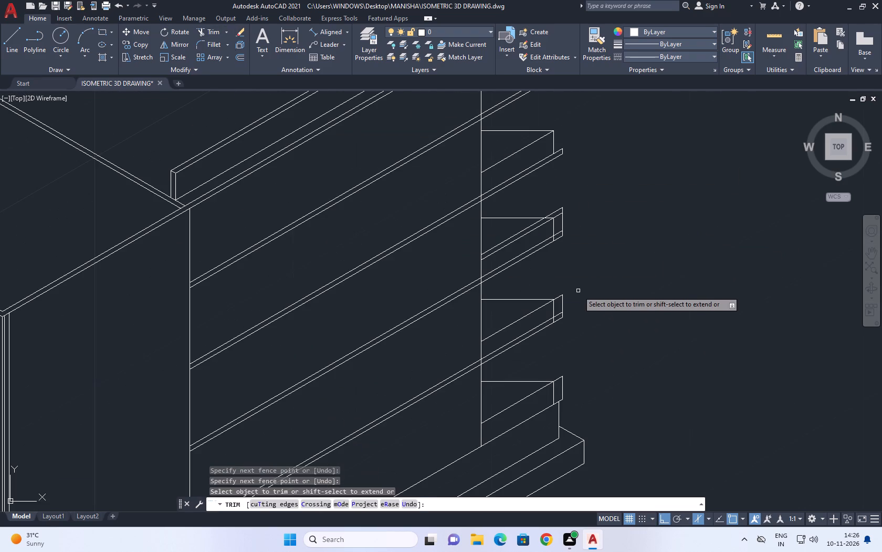
Trim the third parapet's surplus sloping line and the part of its outer vertical edge projecting above the remaining slope.
click(518, 231)
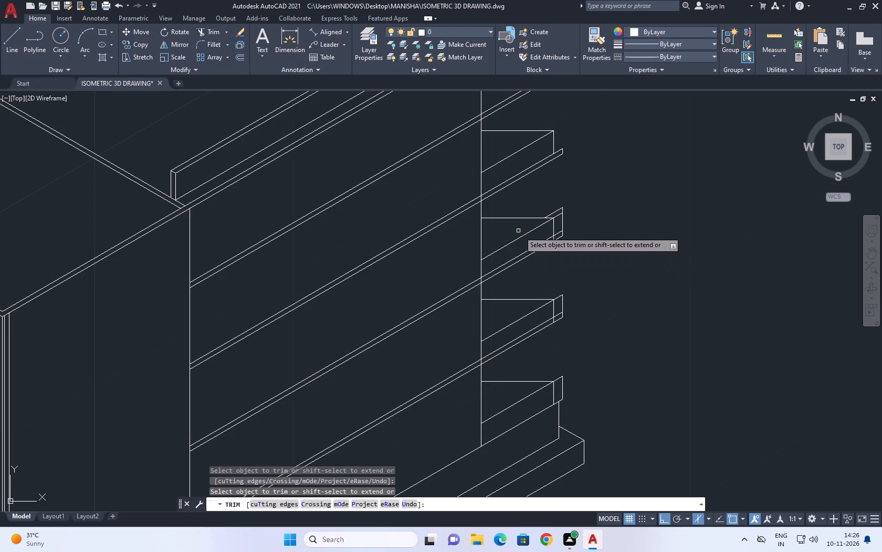
scroll(562, 208, up, 2)
click(560, 211)
click(560, 213)
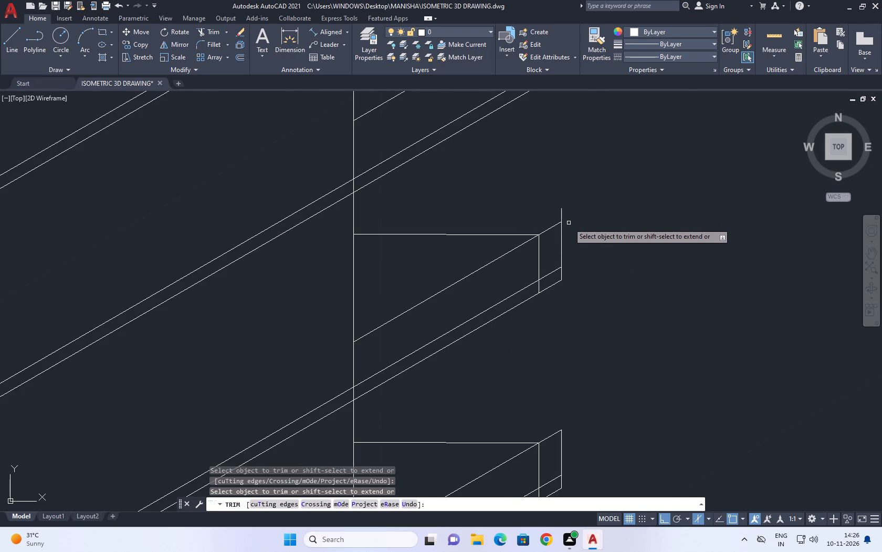
scroll(572, 226, down, 2)
middle_drag(586, 199, 588, 270)
scroll(588, 275, down, 1)
middle_drag(604, 341, 586, 290)
scroll(555, 222, up, 2)
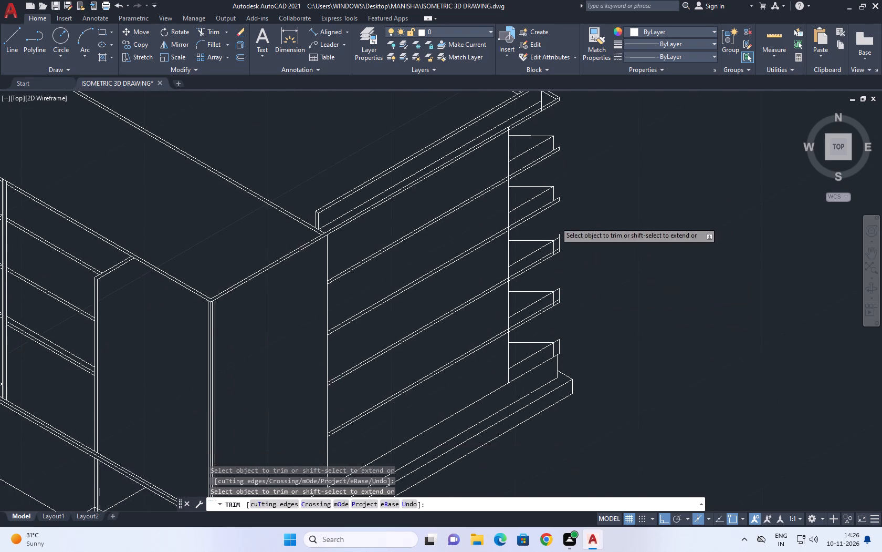
scroll(555, 222, up, 1)
click(568, 279)
click(551, 275)
scroll(571, 252, down, 3)
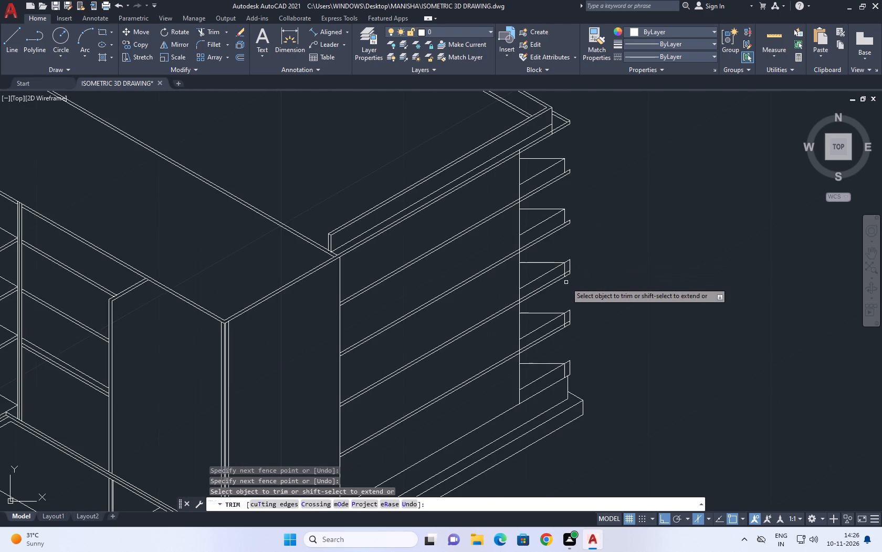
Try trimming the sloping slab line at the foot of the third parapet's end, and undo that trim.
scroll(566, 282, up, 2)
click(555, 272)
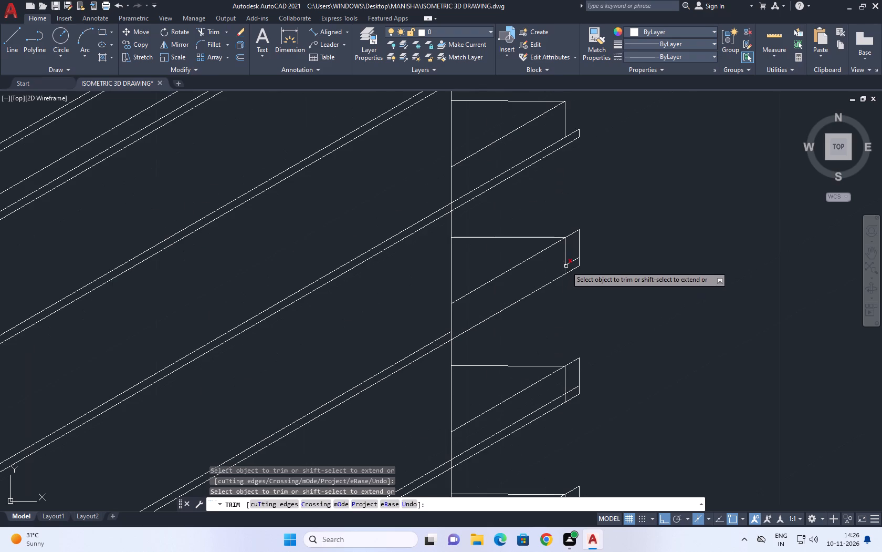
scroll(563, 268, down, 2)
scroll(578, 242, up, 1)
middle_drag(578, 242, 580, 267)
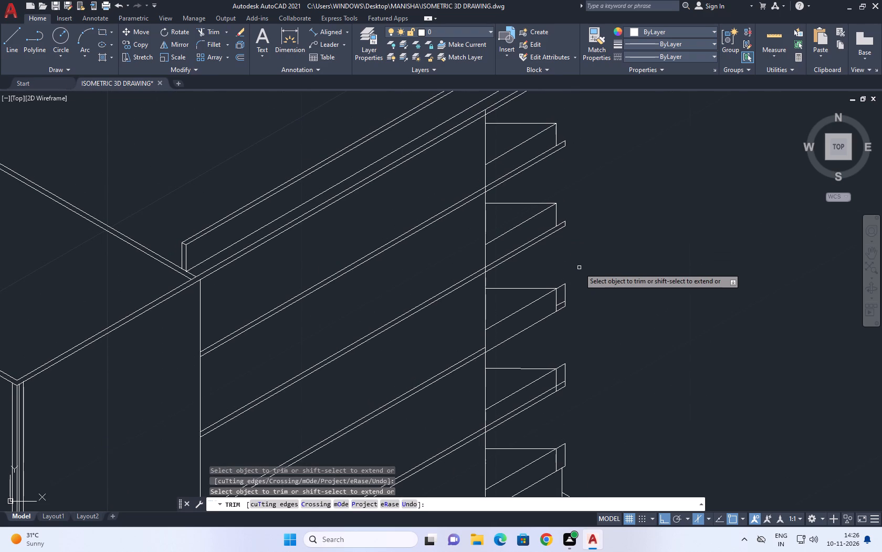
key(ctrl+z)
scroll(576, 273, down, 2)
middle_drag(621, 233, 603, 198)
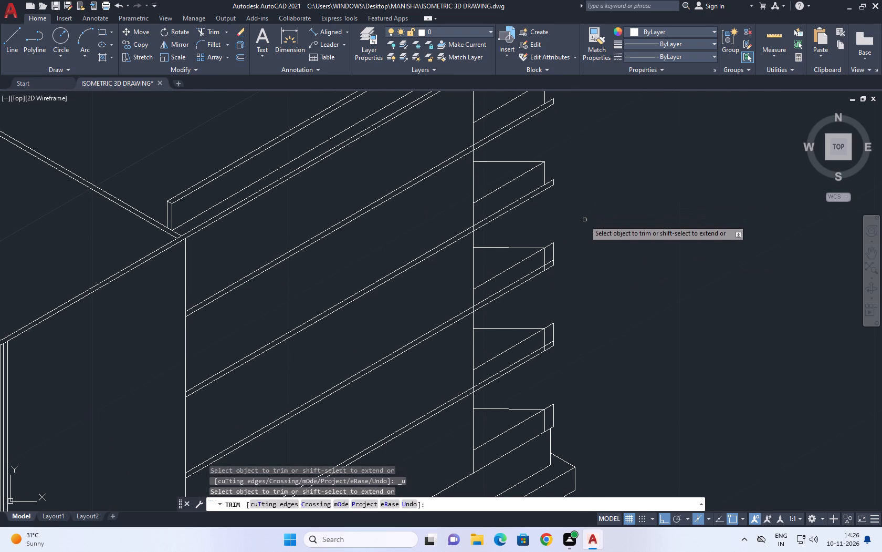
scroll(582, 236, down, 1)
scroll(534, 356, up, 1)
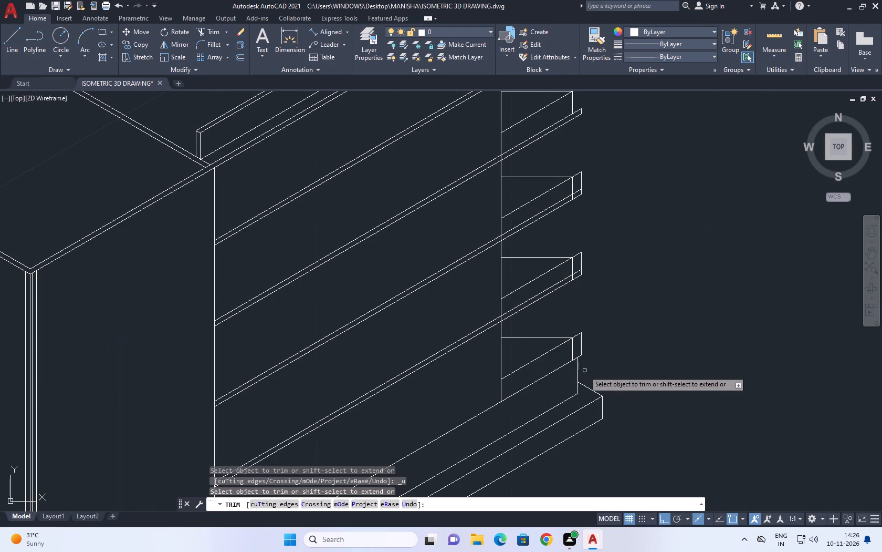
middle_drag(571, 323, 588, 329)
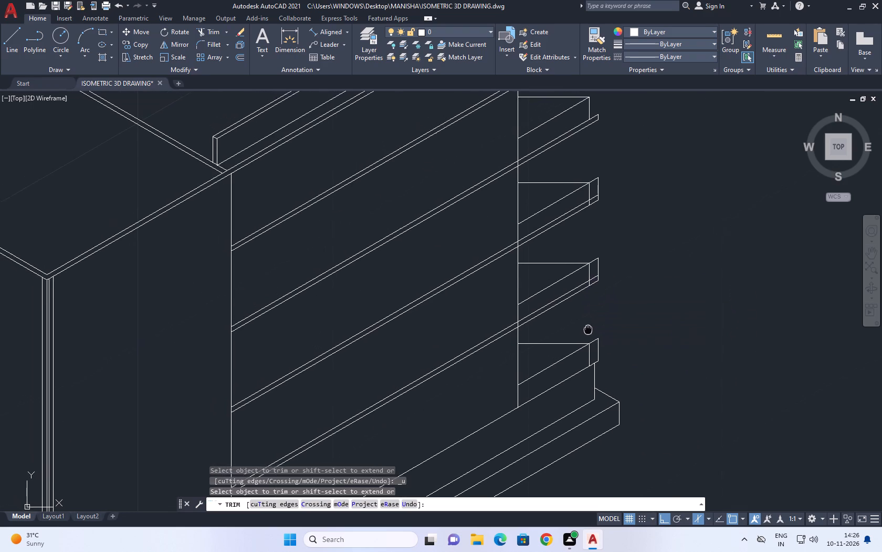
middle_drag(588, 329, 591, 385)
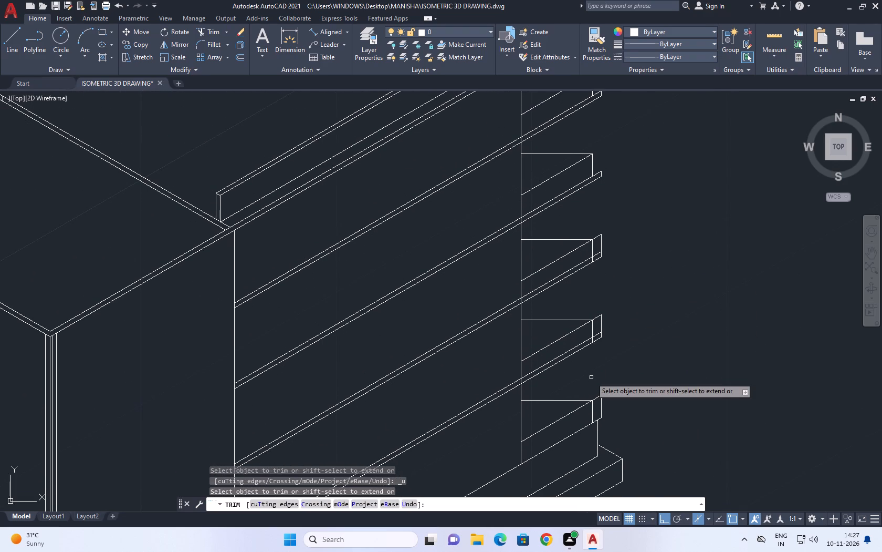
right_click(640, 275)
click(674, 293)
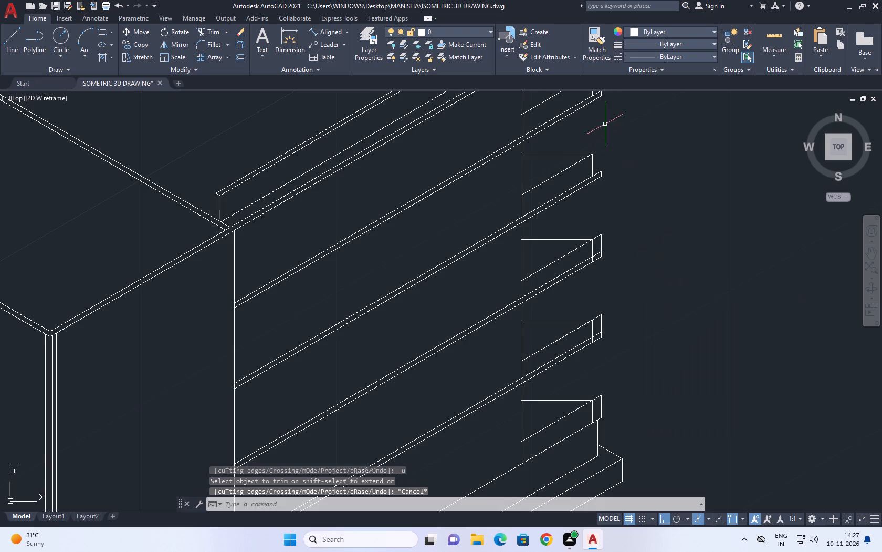
Copy the topmost side parapet's sloping line along the left isoplane at 0.01 and 0.05, after trying and undoing a 0.5 copy.
scroll(542, 284, down, 1)
middle_drag(637, 156, 628, 225)
scroll(558, 239, up, 2)
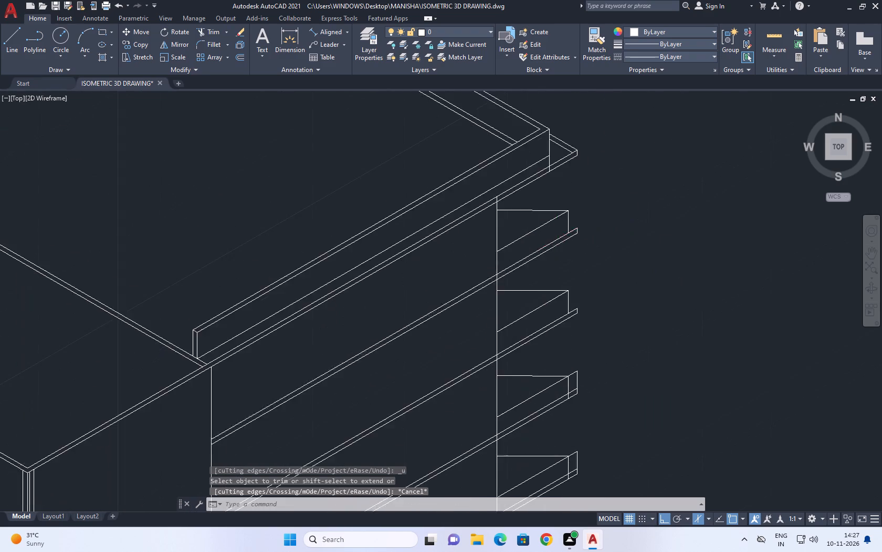
scroll(543, 238, up, 1)
click(547, 219)
click(531, 201)
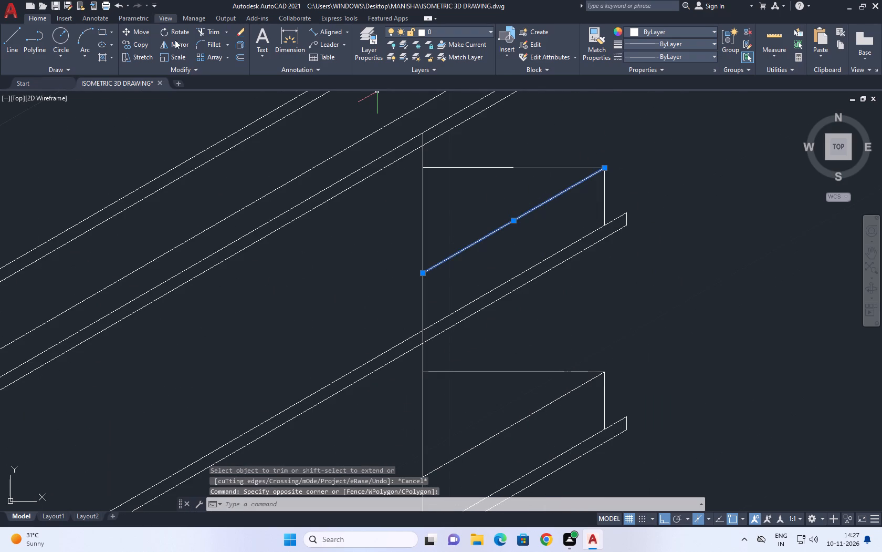
click(129, 40)
scroll(413, 260, up, 2)
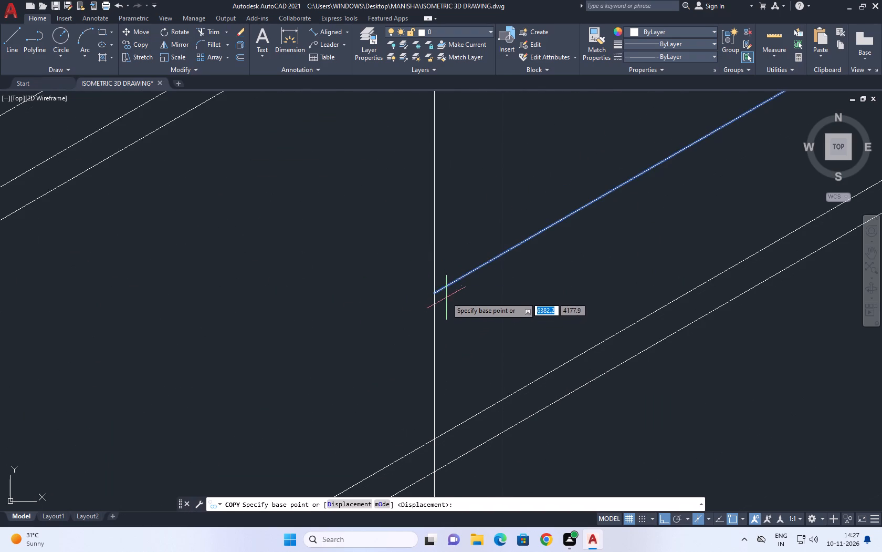
click(435, 292)
scroll(434, 278, down, 1)
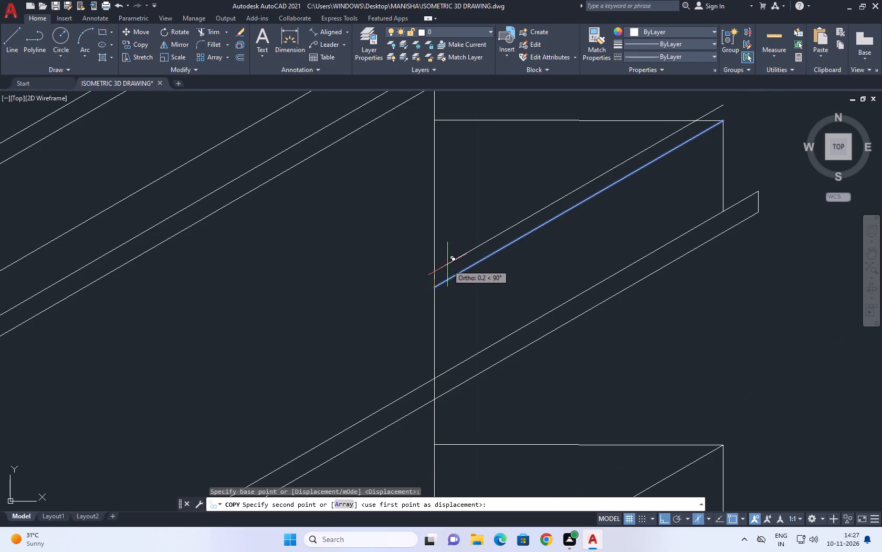
key(F5)
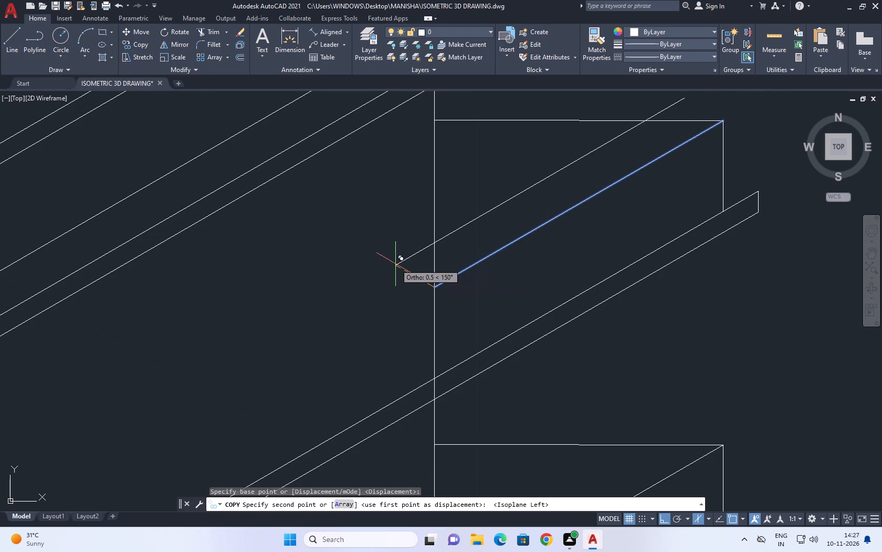
text(0.)
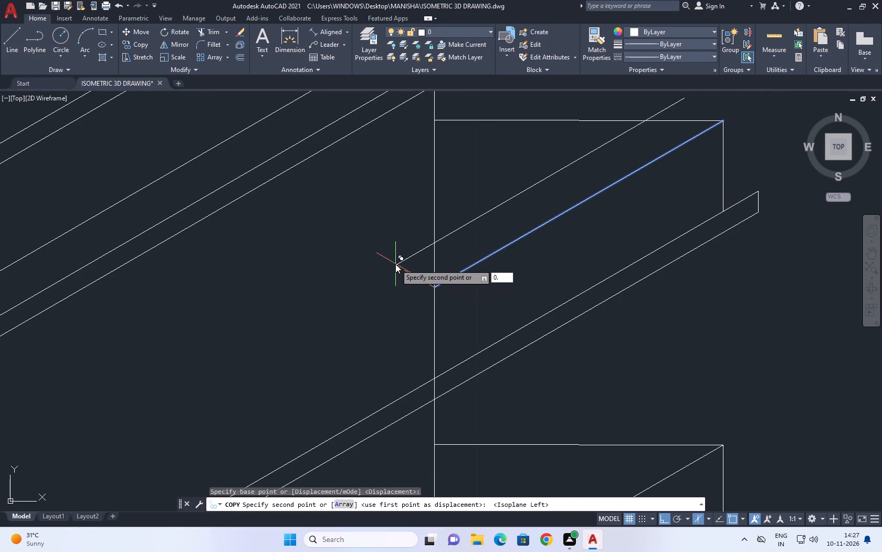
key(5)
key(Return)
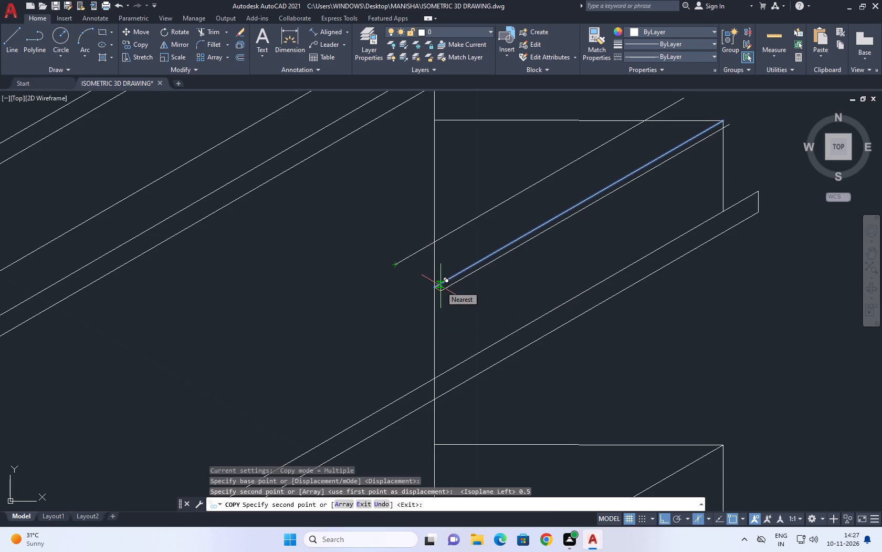
key(ctrl+z)
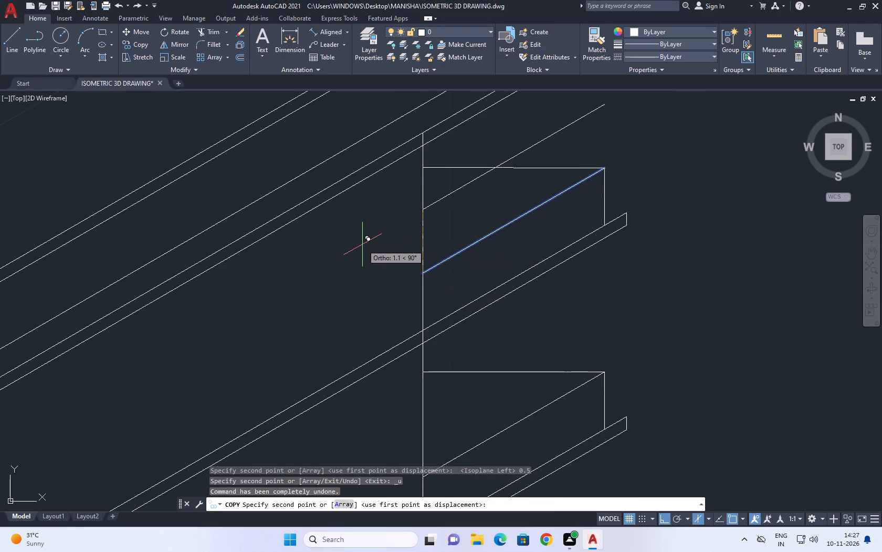
key(F5)
text(0.01)
key(Return)
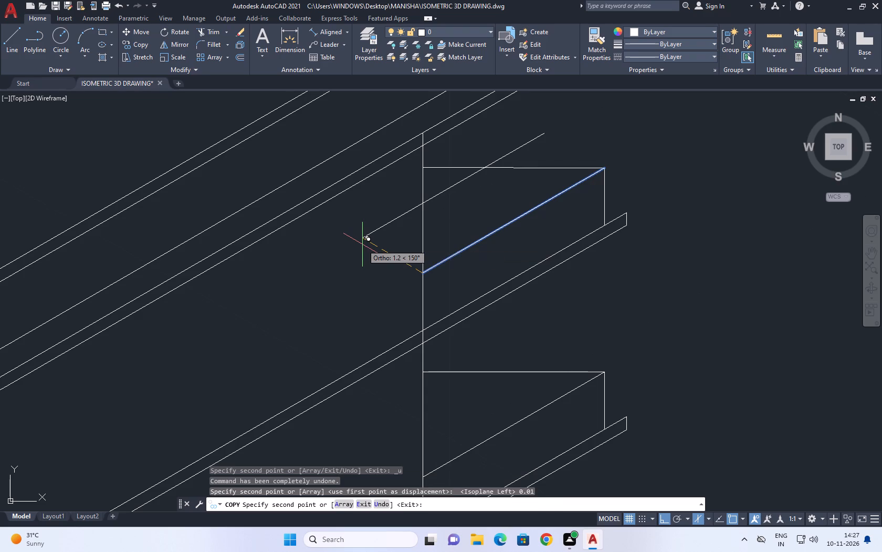
scroll(411, 271, up, 4)
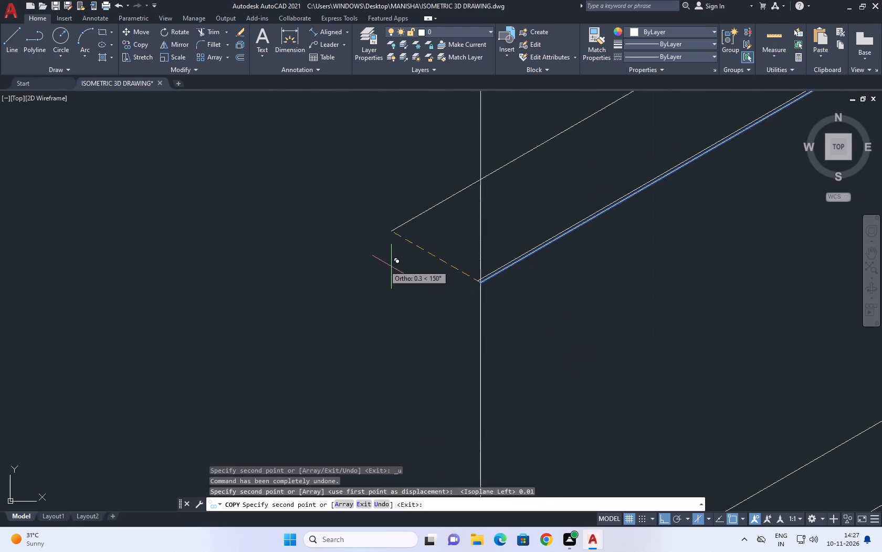
text(0.05)
key(Return)
right_click(368, 265)
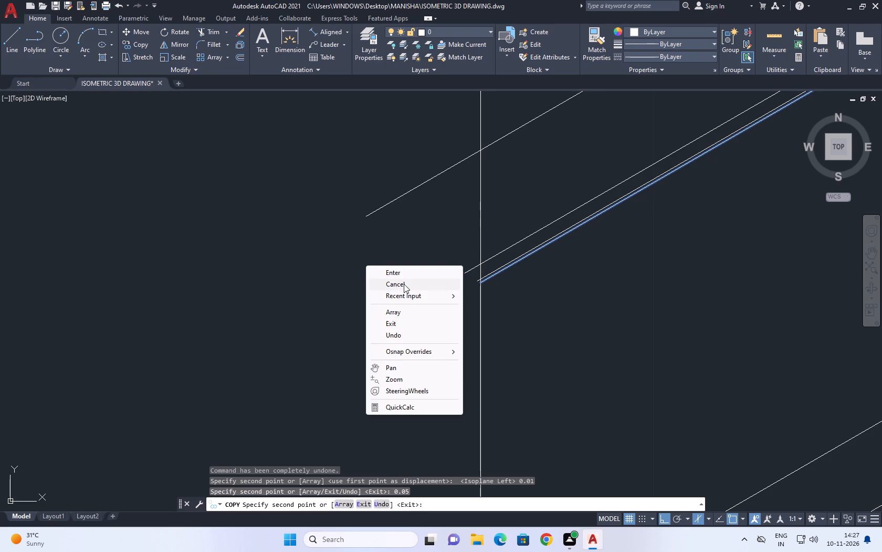
click(404, 286)
Erase the sloping copy placed 0.01 from the topmost side parapet's original line.
scroll(495, 290, up, 2)
click(492, 263)
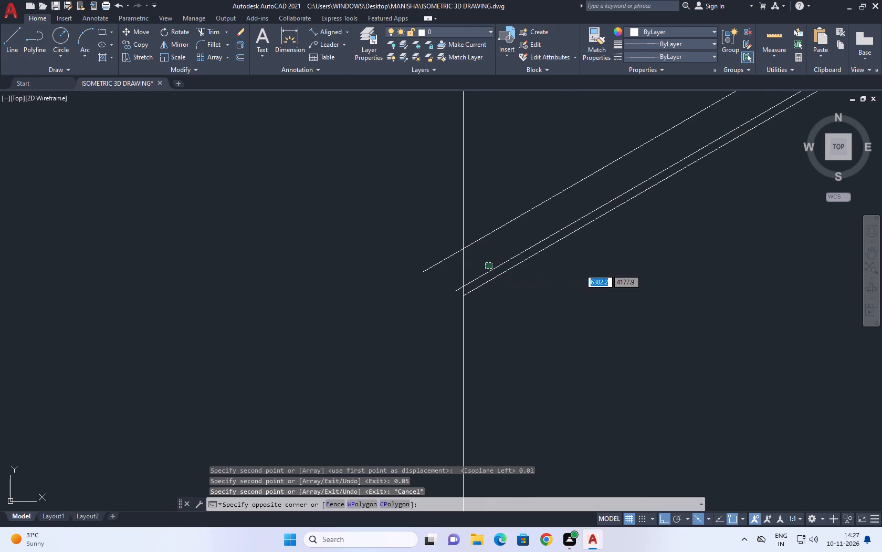
click(485, 269)
click(483, 271)
click(481, 274)
click(480, 275)
right_click(492, 237)
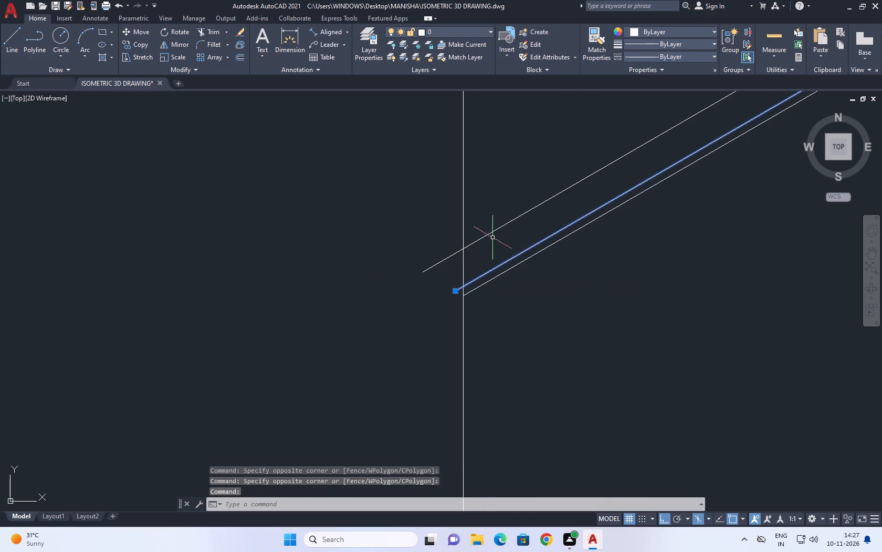
click(519, 303)
Copy the topmost side parapet's horizontal top line 0.05 straight down from its outer corner.
scroll(464, 330, down, 6)
middle_drag(604, 251, 603, 273)
scroll(611, 242, up, 1)
click(610, 241)
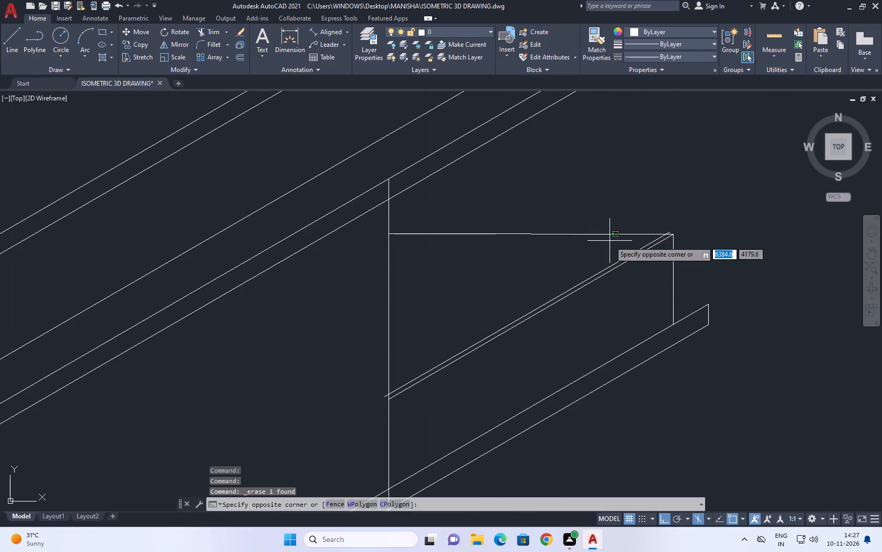
click(586, 219)
click(143, 45)
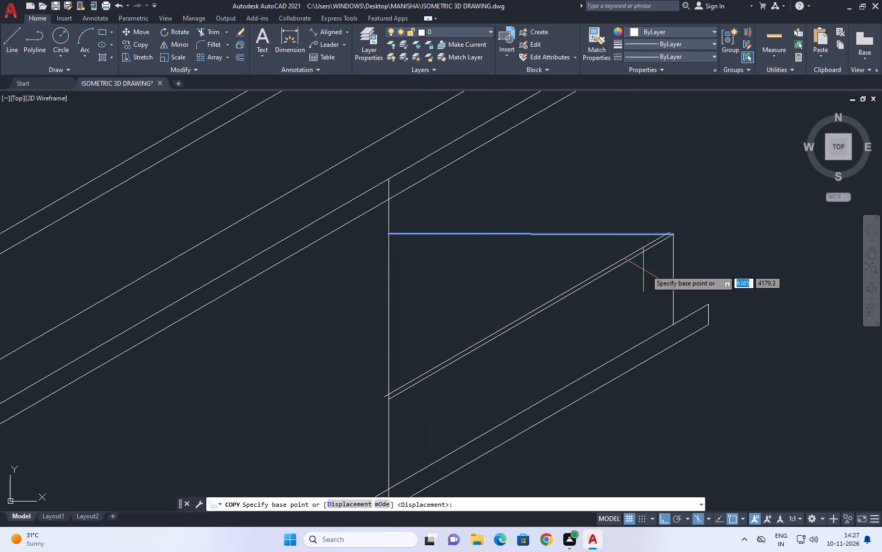
scroll(667, 237, up, 4)
click(693, 228)
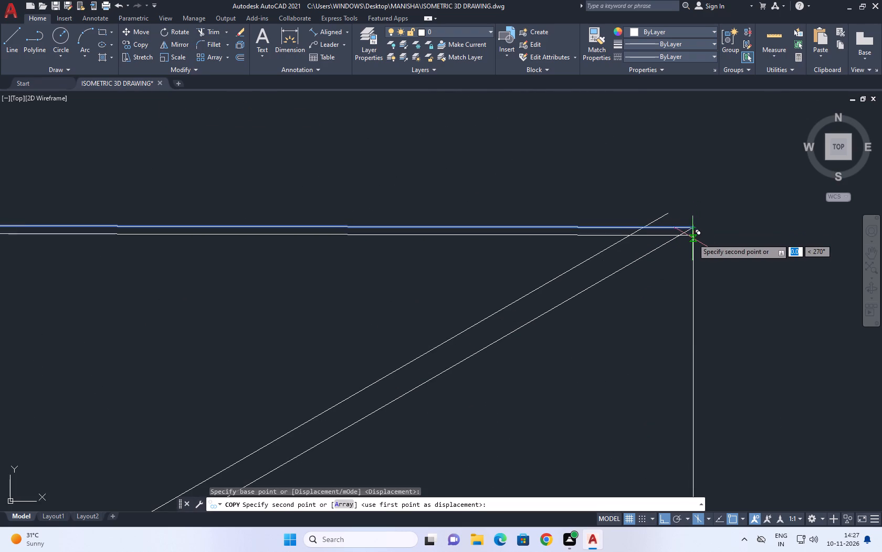
text(0.05)
key(Return)
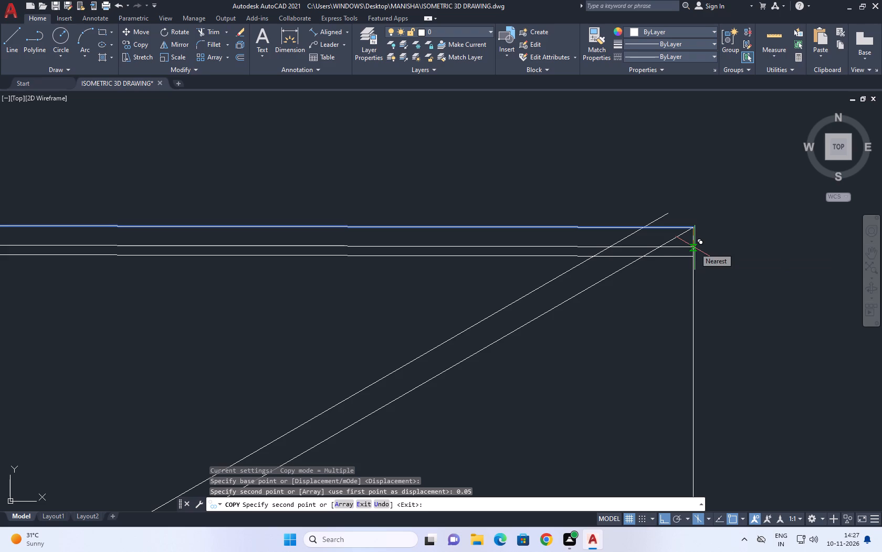
scroll(597, 292, down, 1)
right_click(608, 199)
click(630, 217)
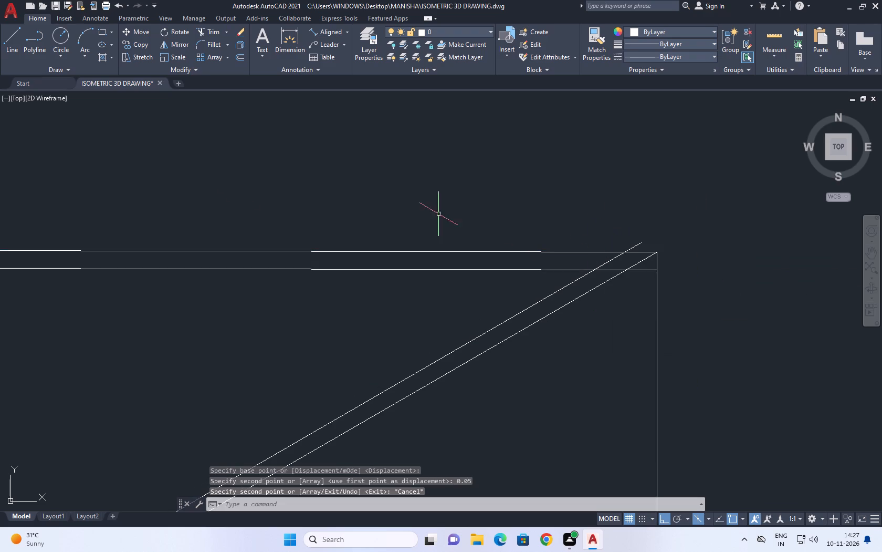
Trim the offset horizontal and sloping lines beyond their intersection near the topmost side parapet's outer corner.
click(211, 29)
scroll(586, 277, up, 4)
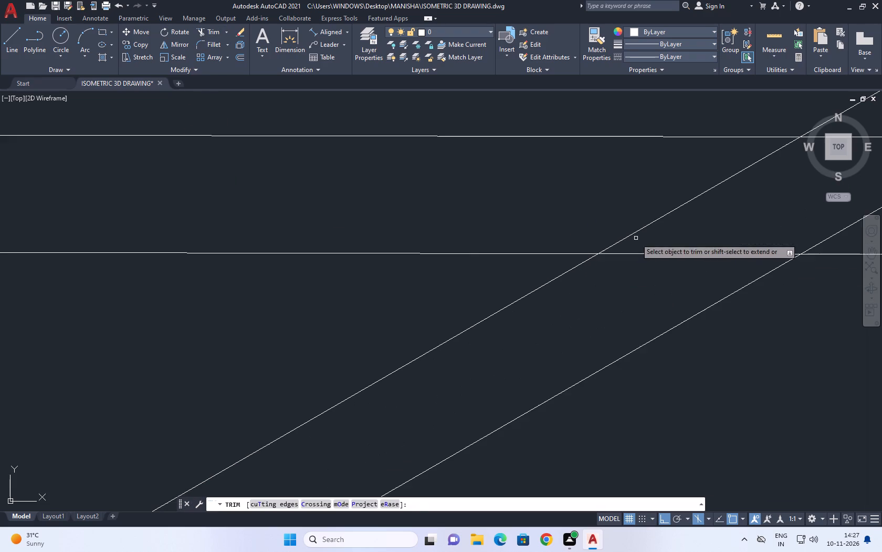
click(635, 223)
click(632, 281)
scroll(66, 396, down, 2)
scroll(455, 220, up, 1)
scroll(305, 195, down, 1)
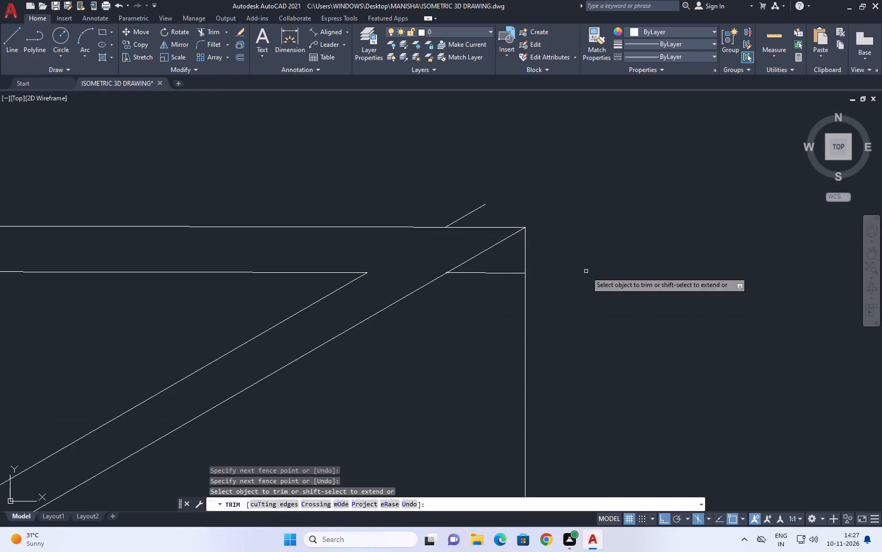
scroll(508, 278, up, 1)
drag(511, 270, 508, 282)
click(458, 185)
click(397, 152)
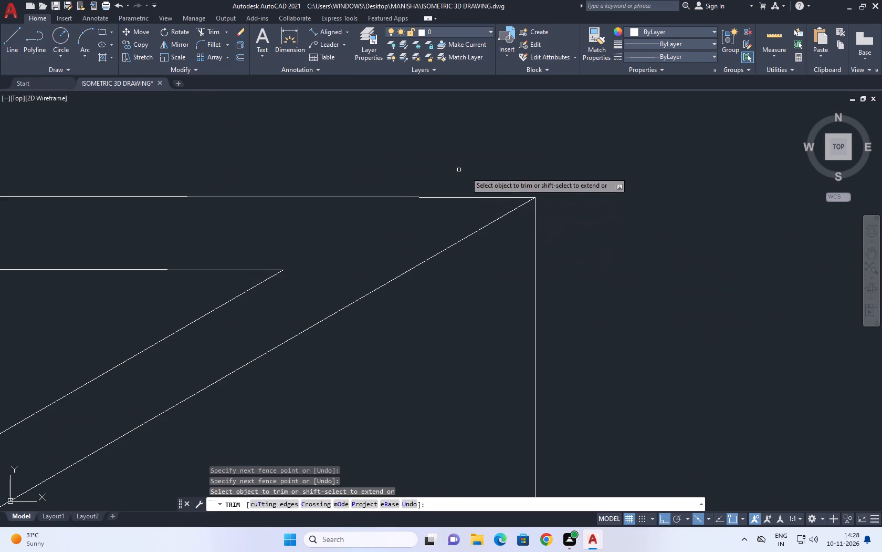
Trim the offset sloping line's end that projects past the vertical wall edge.
scroll(513, 187, down, 9)
scroll(466, 270, up, 5)
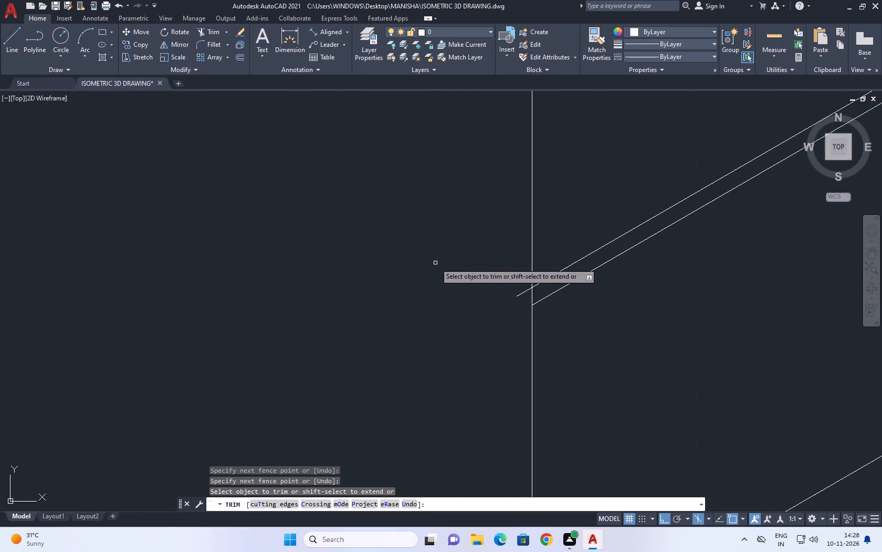
click(523, 299)
click(519, 285)
right_click(479, 262)
click(496, 278)
scroll(429, 273, down, 4)
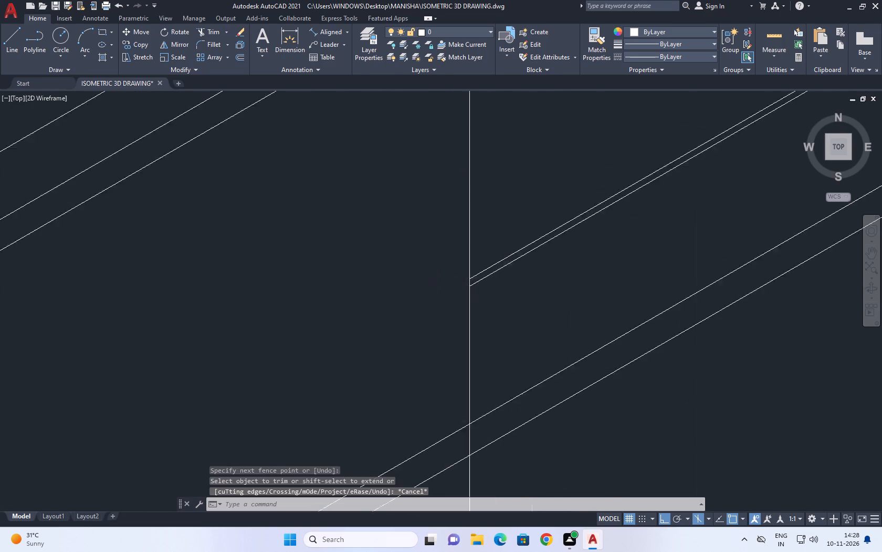
scroll(548, 295, down, 1)
middle_drag(607, 274, 595, 253)
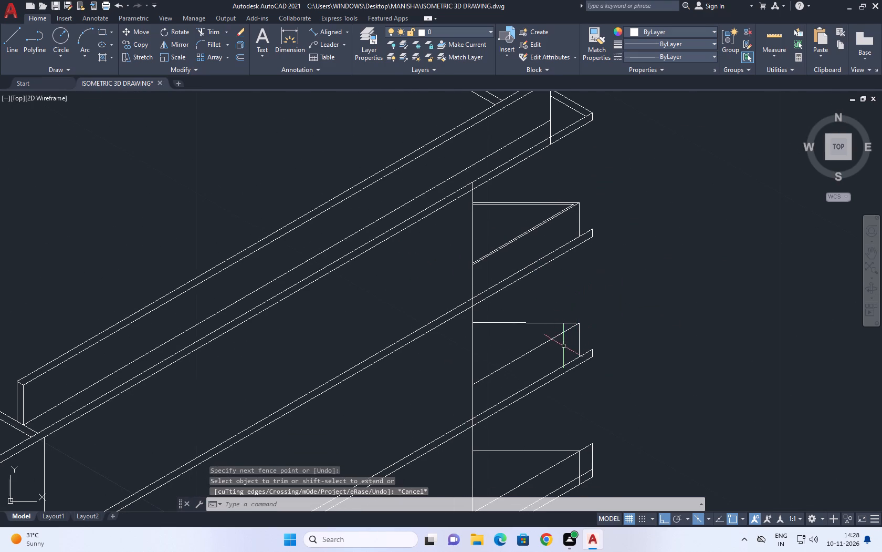
Copy the topmost side parapet's inner horizontal and sloping thickness lines from its outer top corner to the matching corner of the parapet below.
scroll(563, 348, up, 2)
scroll(537, 257, up, 1)
middle_drag(535, 256, 538, 340)
scroll(540, 345, down, 2)
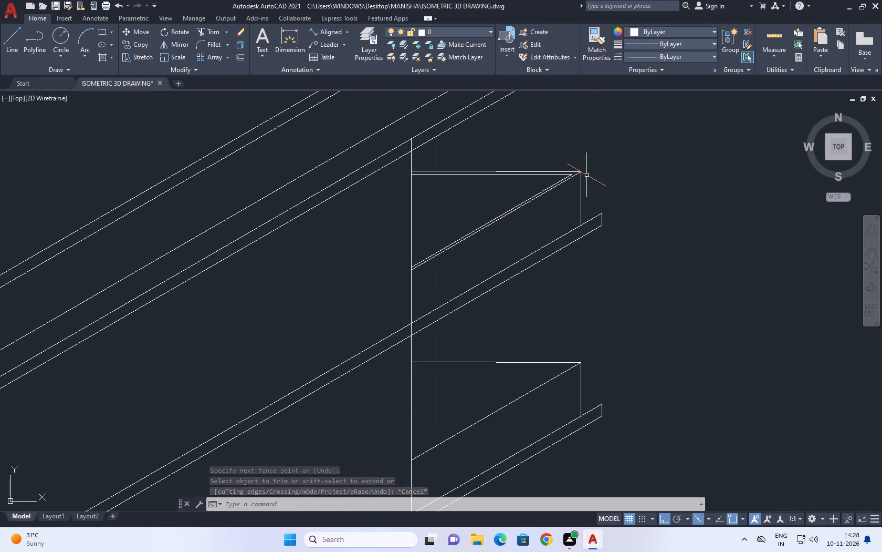
scroll(584, 177, up, 5)
click(545, 161)
click(510, 176)
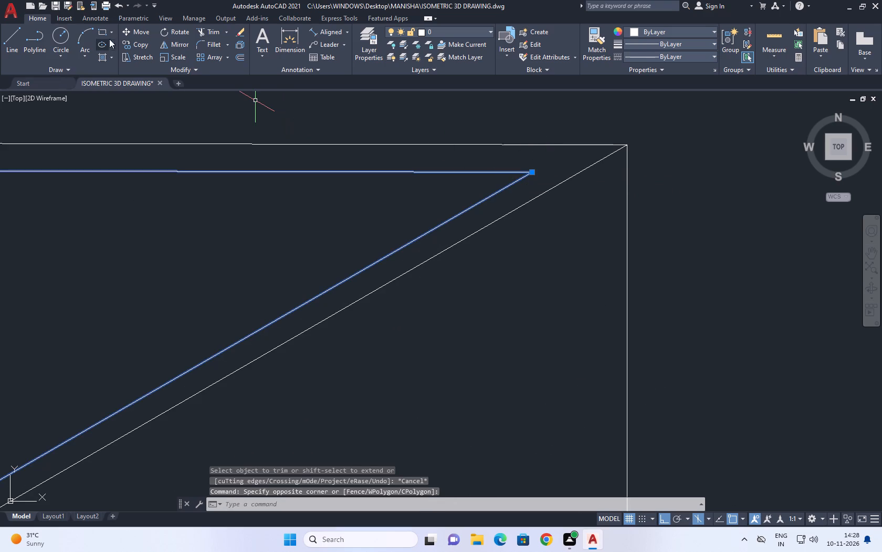
click(129, 43)
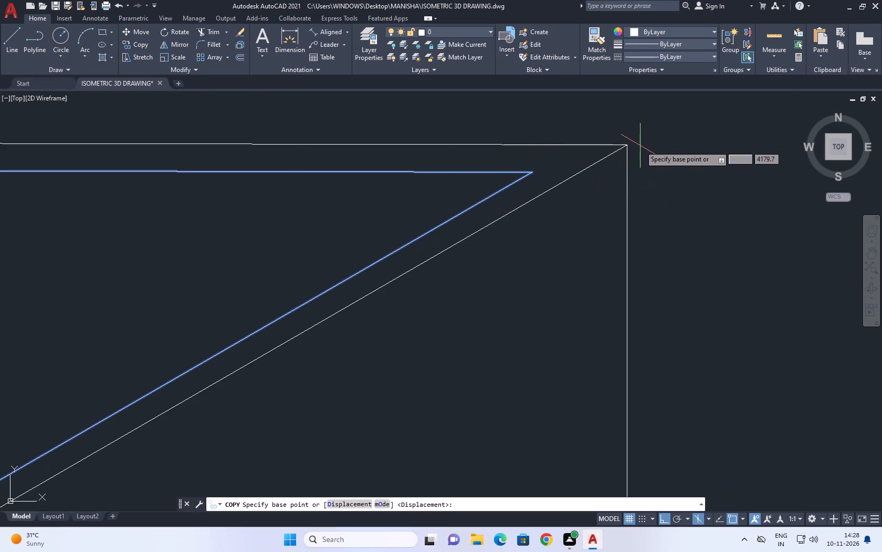
click(629, 144)
scroll(648, 130, down, 3)
scroll(670, 243, down, 1)
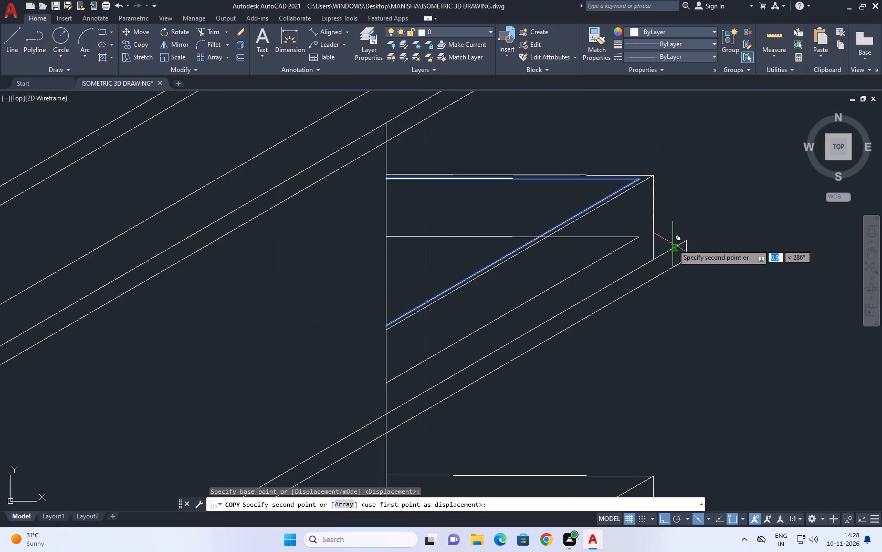
scroll(673, 244, down, 2)
scroll(661, 353, up, 2)
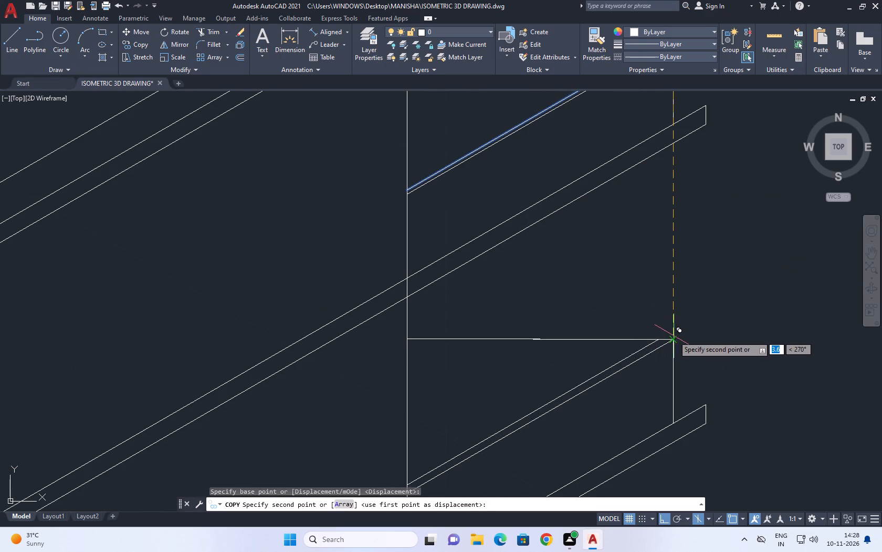
click(673, 337)
Place further copies of the thickness lines at the outer top corners of the three remaining lower side parapets.
scroll(643, 287, down, 4)
scroll(654, 346, up, 3)
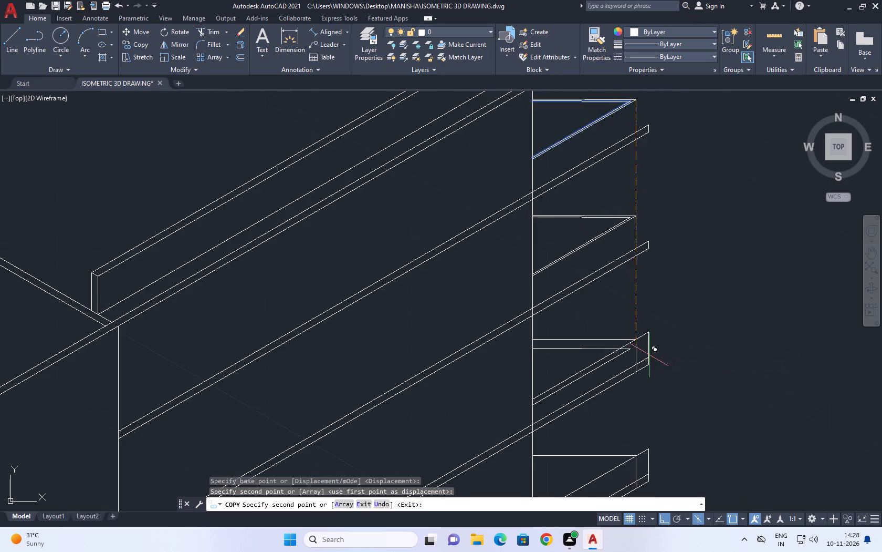
scroll(644, 350, up, 1)
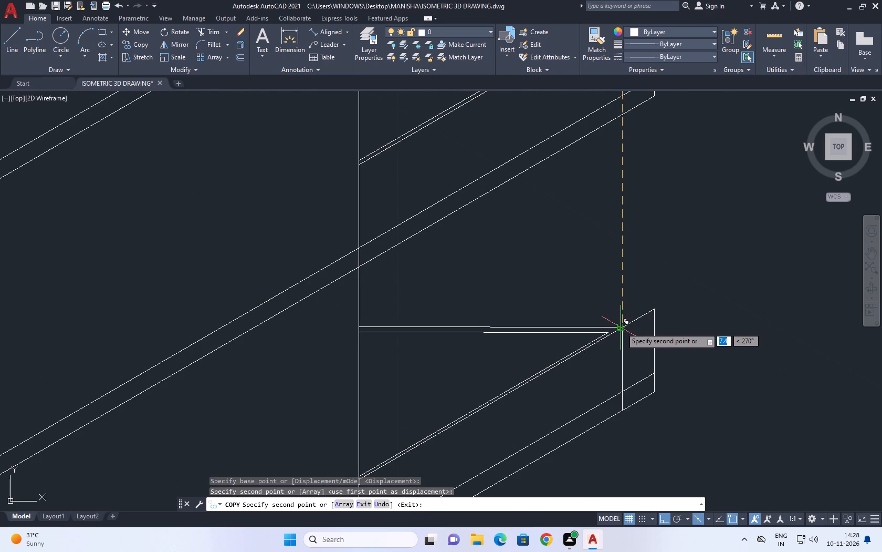
click(621, 328)
scroll(624, 249, down, 3)
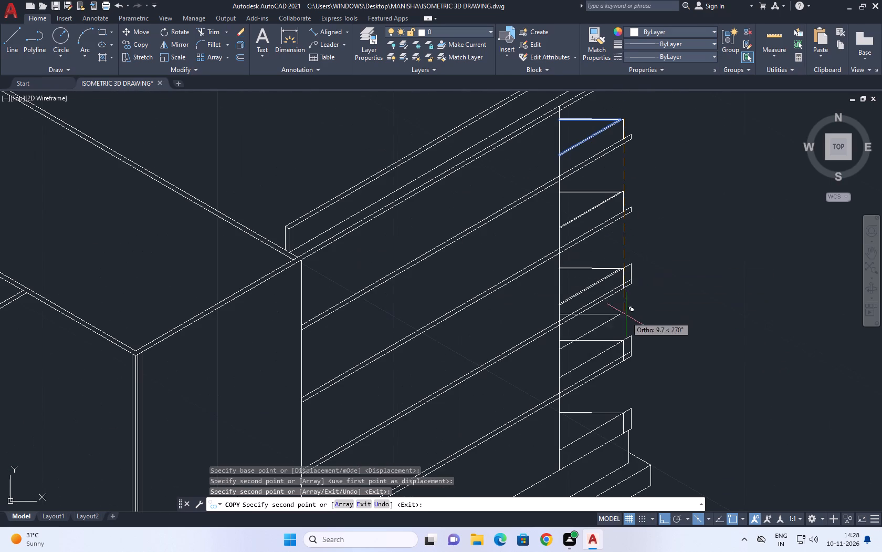
scroll(622, 342, up, 3)
click(621, 353)
scroll(627, 235, down, 5)
scroll(618, 276, up, 3)
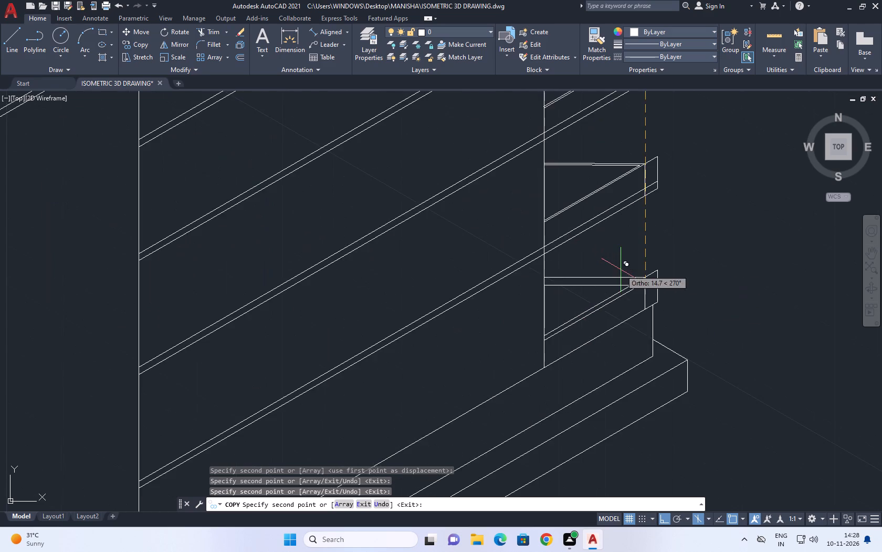
scroll(626, 280, up, 2)
click(670, 271)
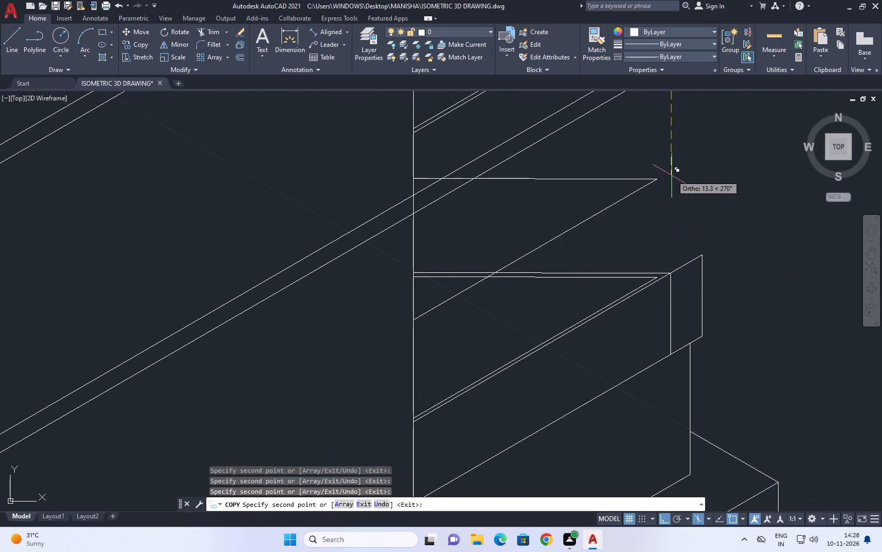
scroll(671, 174, down, 3)
right_click(680, 376)
click(718, 395)
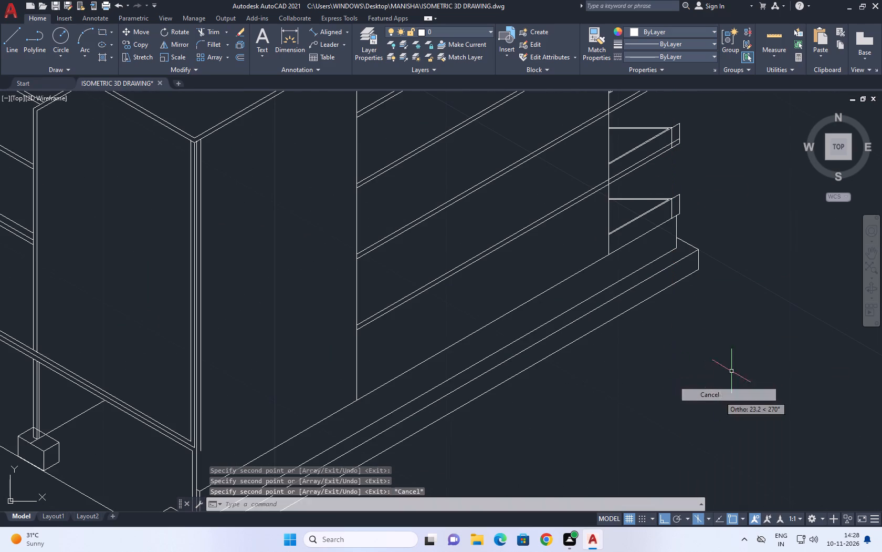
Trim the sloping and vertical line ends projecting beyond the outer corners of the two lowest side parapets.
middle_drag(679, 183, 579, 334)
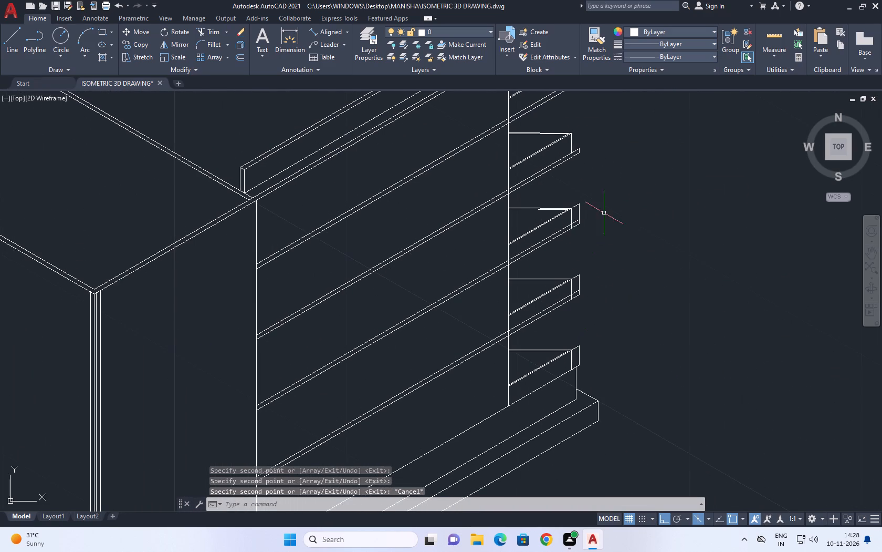
middle_drag(608, 208, 610, 229)
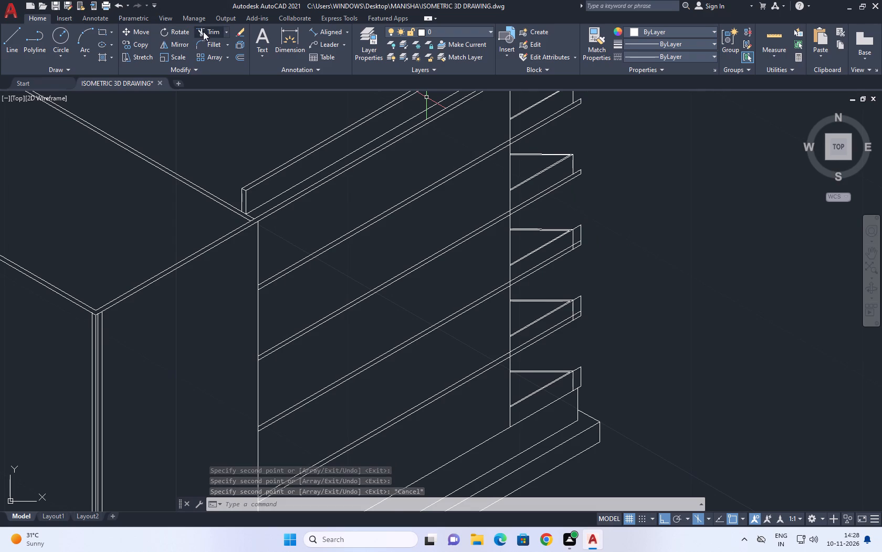
click(209, 33)
scroll(591, 293, up, 3)
click(570, 311)
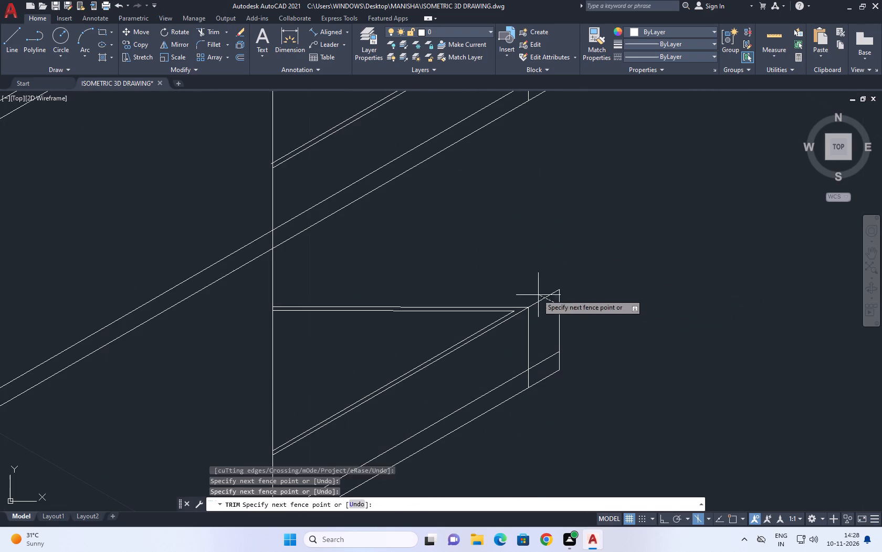
click(532, 285)
scroll(556, 283, down, 2)
middle_drag(568, 341, 543, 251)
scroll(535, 321, up, 2)
drag(535, 321, 513, 298)
click(501, 278)
scroll(503, 271, down, 1)
click(519, 350)
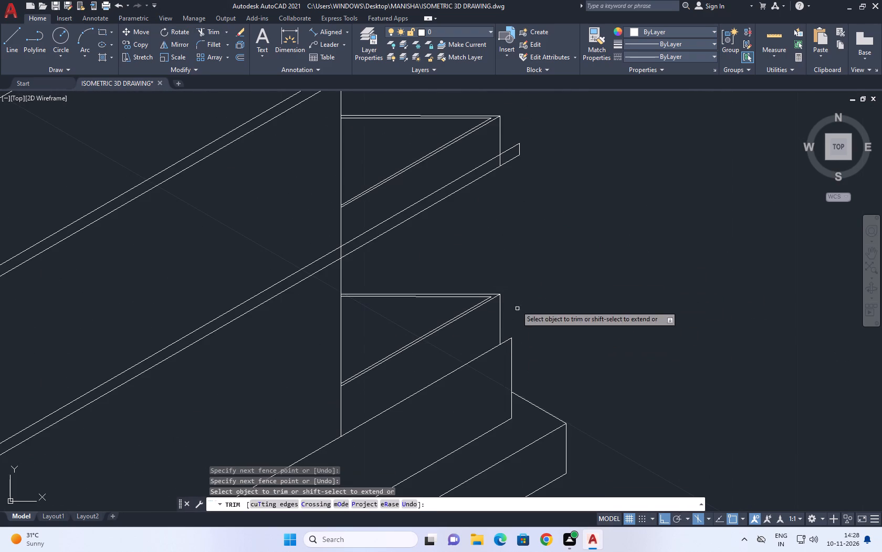
scroll(517, 284, down, 3)
middle_drag(553, 247, 554, 323)
scroll(522, 253, up, 1)
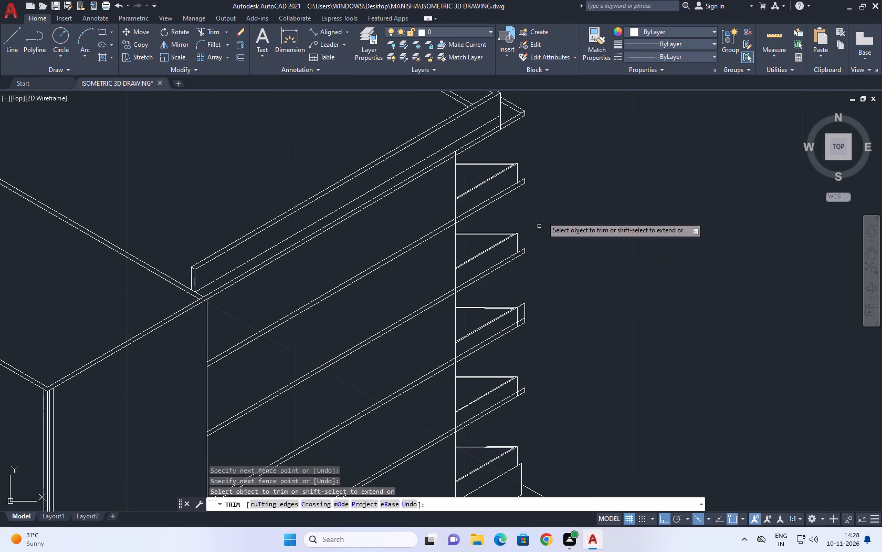
middle_drag(552, 177, 515, 290)
right_click(552, 214)
click(594, 234)
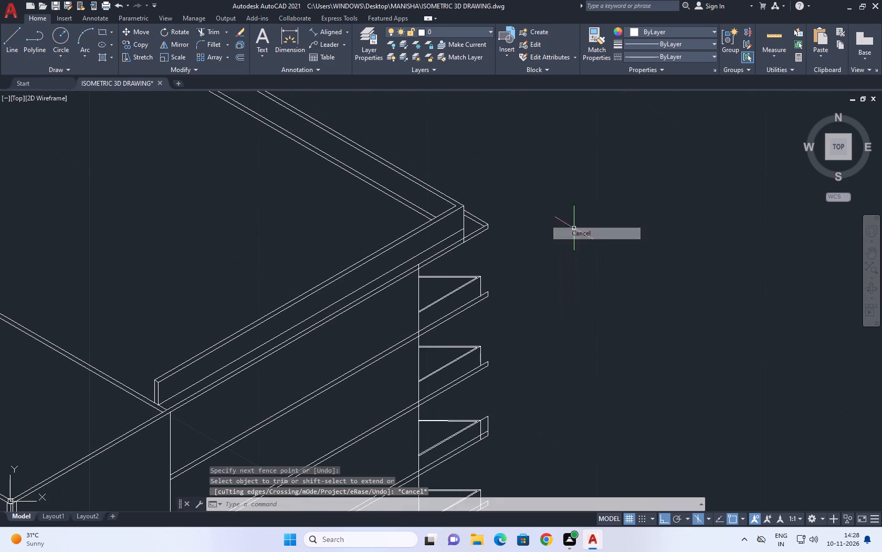
Shorten the second-lowest side parapet's outer vertical line so it ends at the slab's top edge.
scroll(503, 208, down, 2)
scroll(479, 351, up, 3)
scroll(535, 255, up, 4)
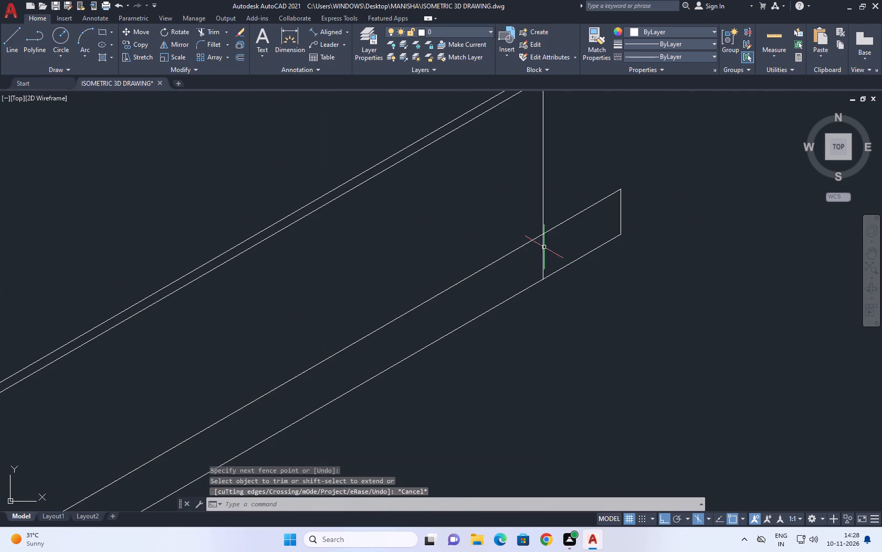
click(545, 247)
click(533, 258)
drag(544, 278, 543, 271)
click(540, 229)
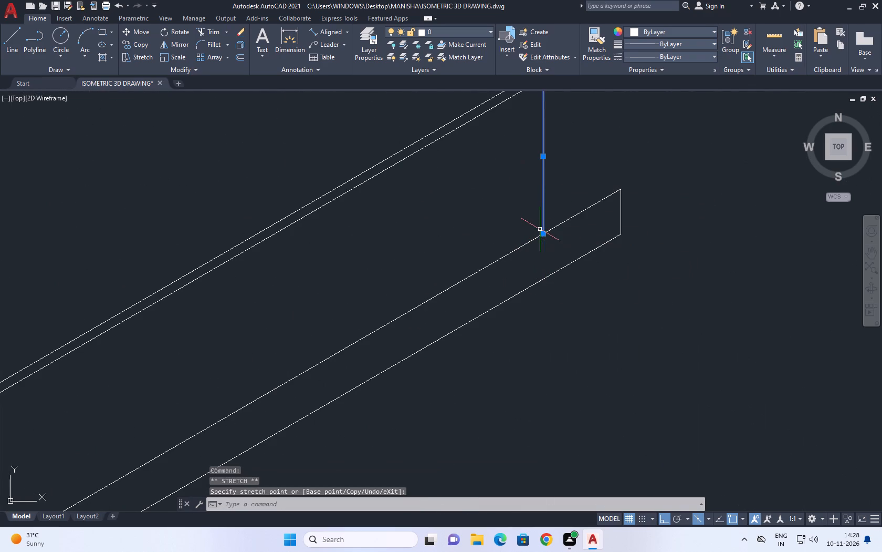
right_click(571, 159)
click(618, 342)
scroll(565, 287, down, 2)
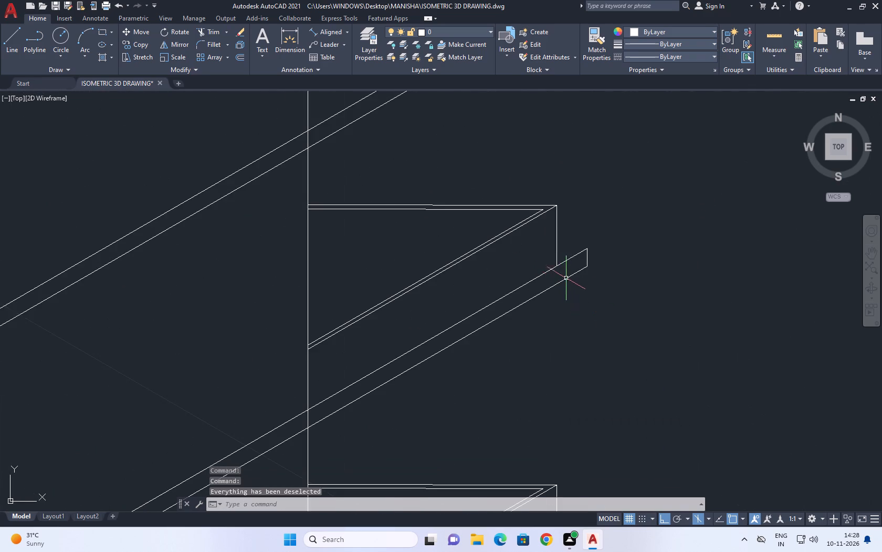
Trim the part of the middle side parapet's outer vertical line that crosses the slab edge below its top line.
scroll(568, 269, down, 1)
middle_drag(640, 167, 610, 269)
scroll(612, 266, down, 1)
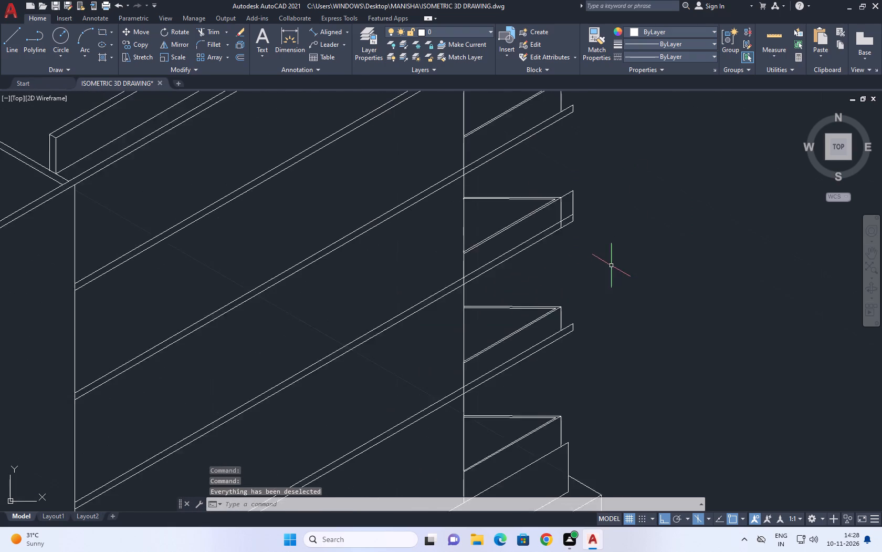
scroll(611, 265, down, 1)
middle_click(631, 229)
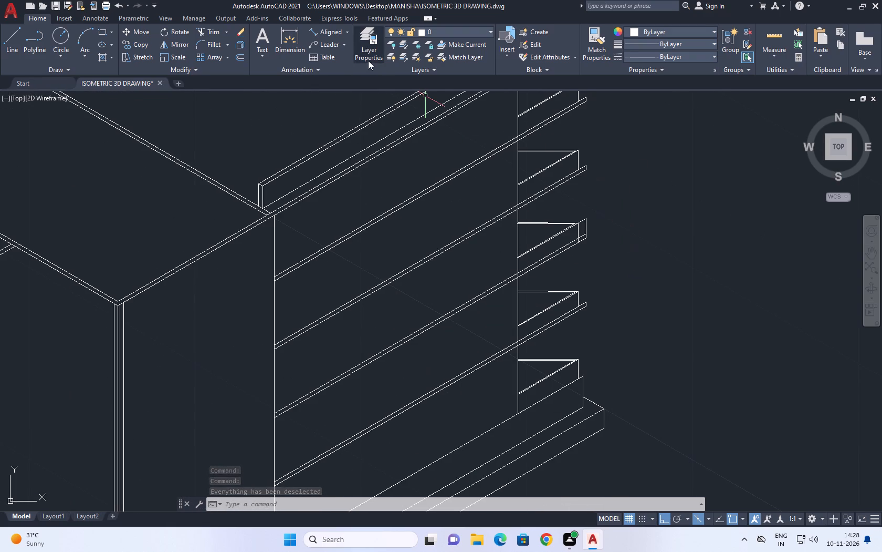
click(216, 29)
scroll(602, 258, up, 2)
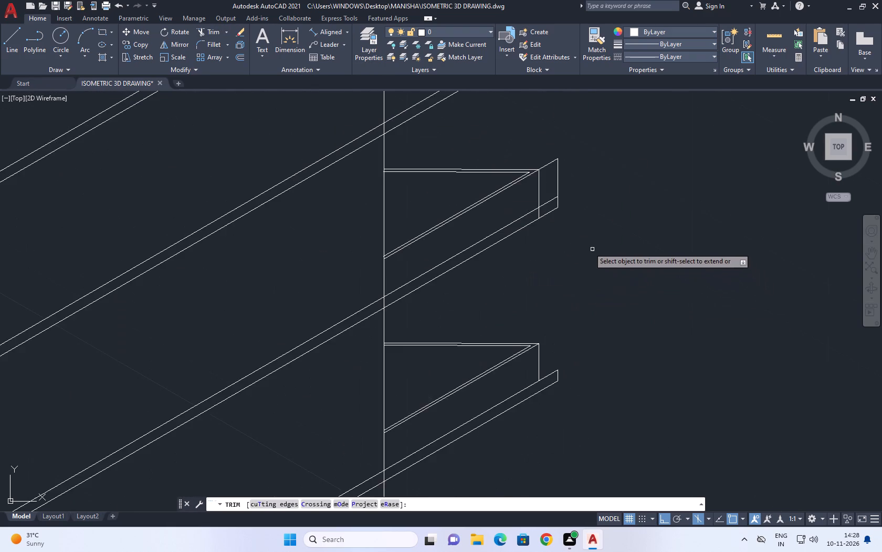
scroll(538, 221, up, 3)
click(545, 186)
click(516, 198)
right_click(584, 294)
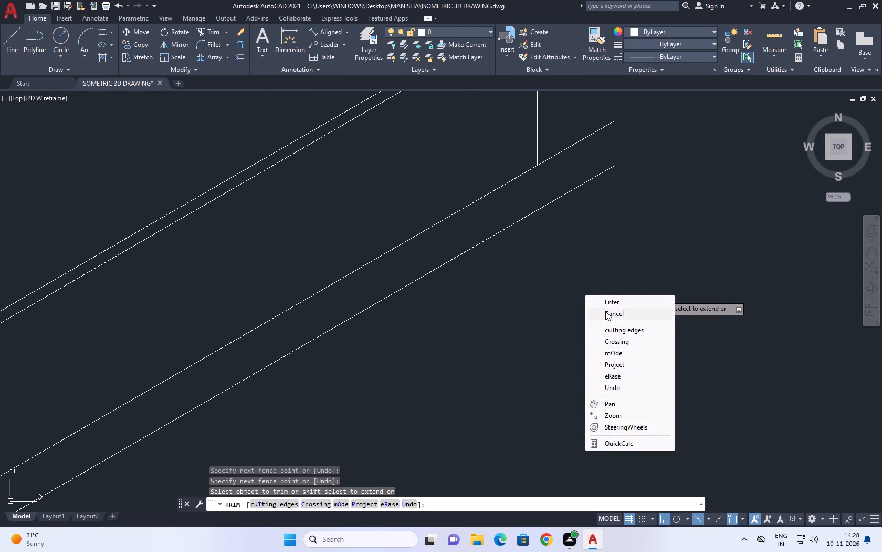
click(607, 314)
scroll(576, 291, down, 5)
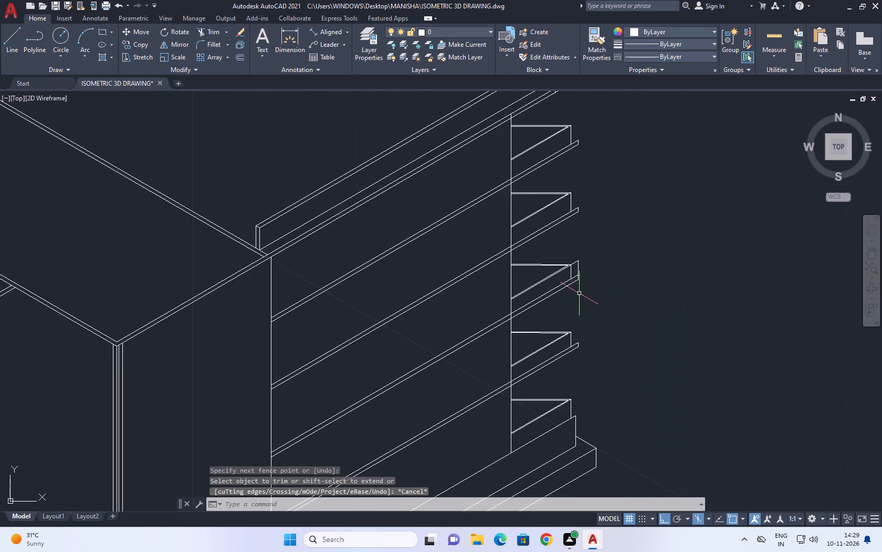
Save the drawing as ISOMETRIC 3D DRAWING, replacing the existing file.
middle_drag(670, 177, 593, 199)
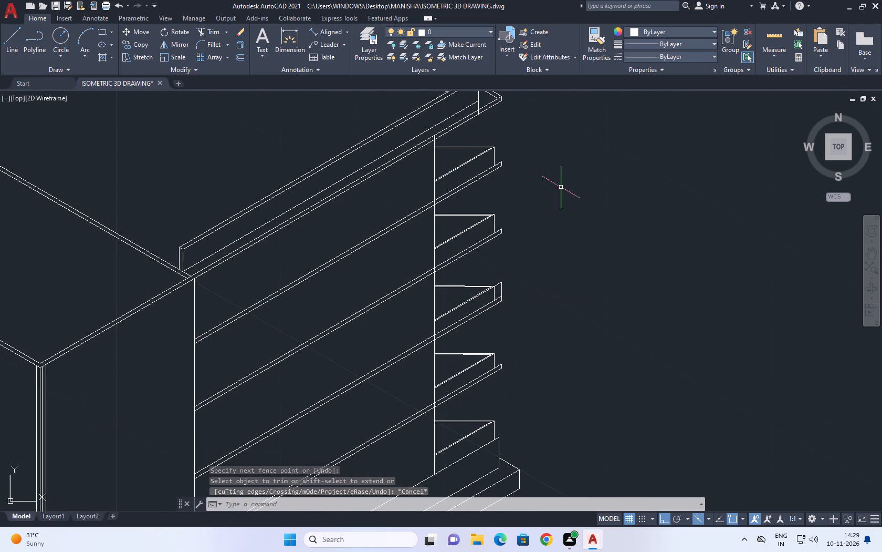
scroll(574, 216, down, 1)
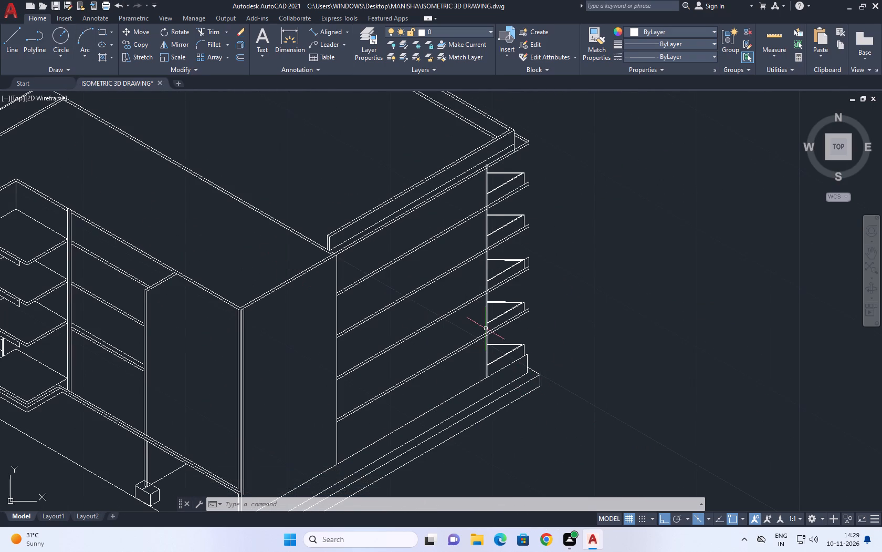
middle_drag(486, 328, 494, 315)
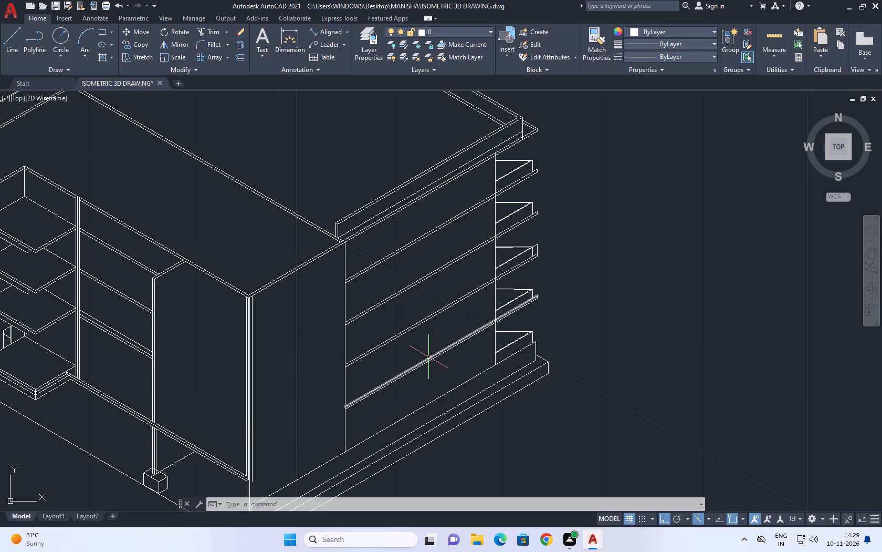
middle_drag(360, 272, 392, 290)
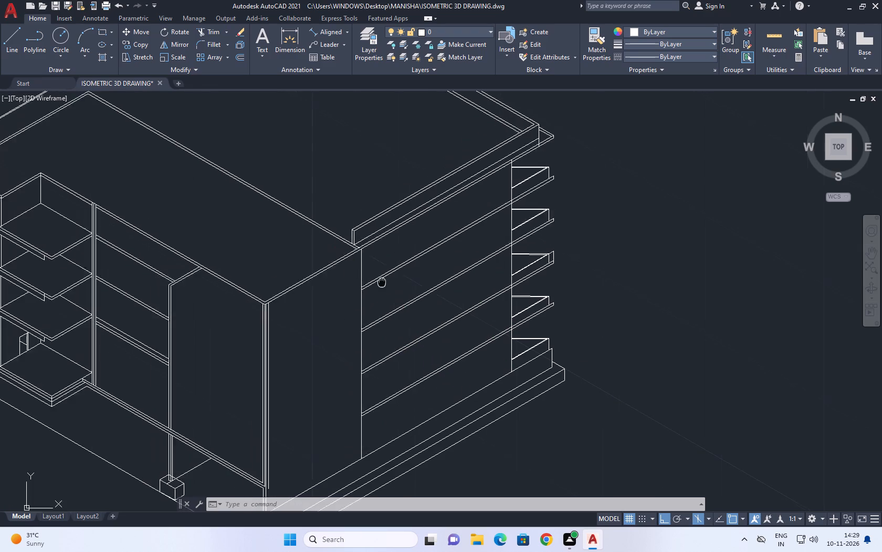
middle_drag(392, 290, 476, 328)
scroll(477, 329, down, 2)
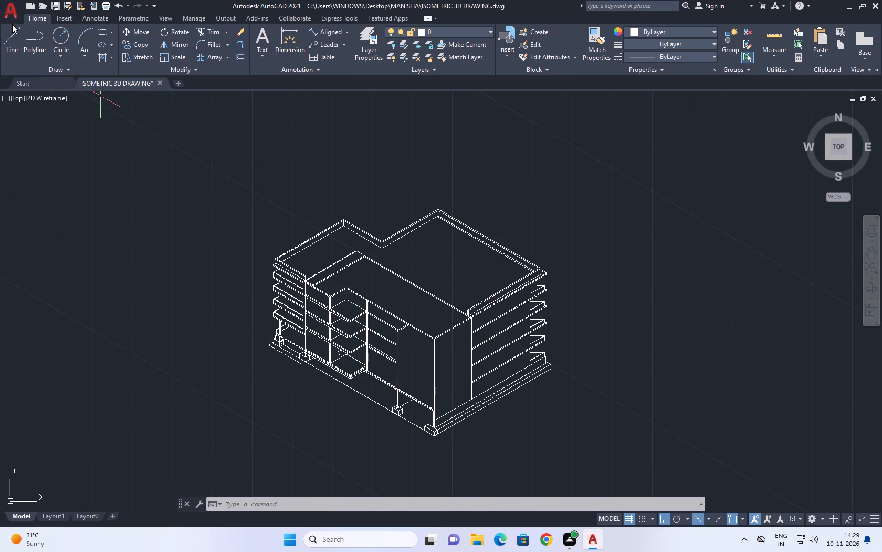
click(11, 12)
click(46, 133)
click(589, 371)
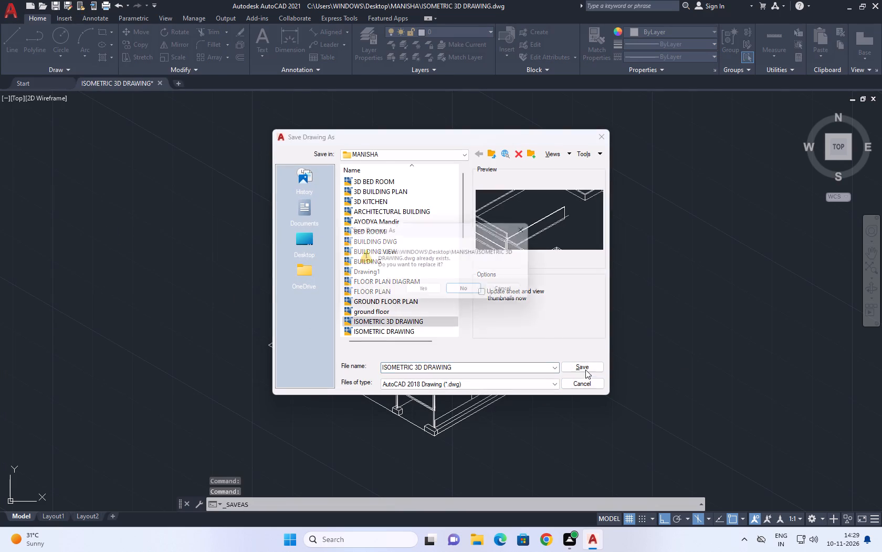
click(426, 291)
Draw a 2-unit vertical line on the side wall's top storey near the front corner as the window's near edge.
scroll(490, 315, up, 2)
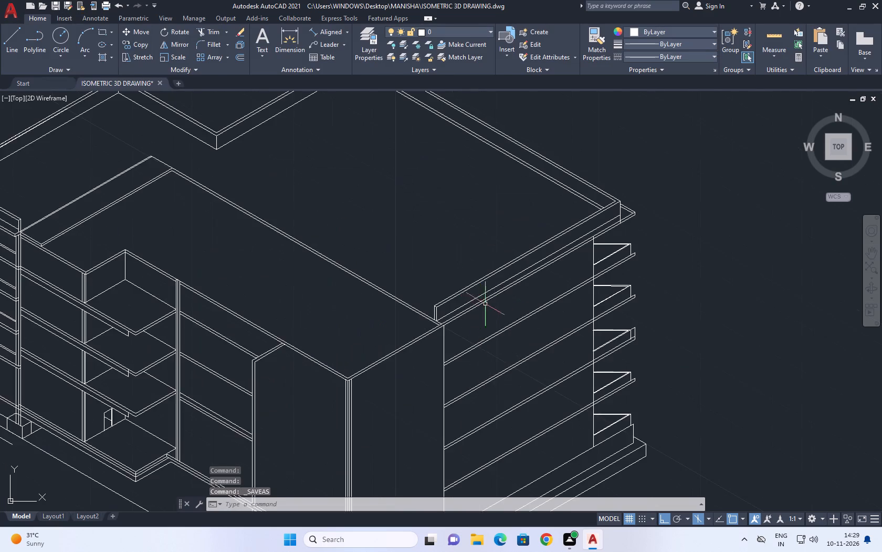
middle_drag(476, 281, 410, 269)
scroll(412, 340, up, 2)
middle_drag(482, 298, 472, 321)
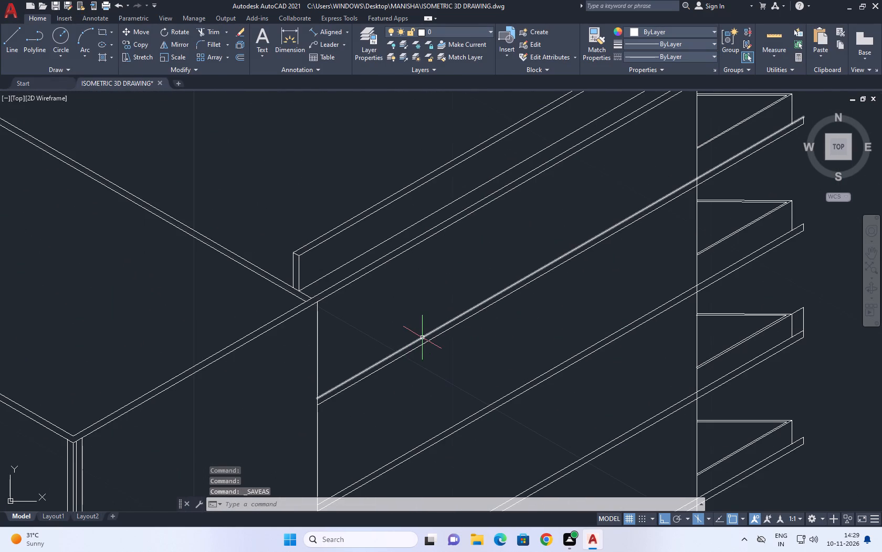
text(L)
key(space)
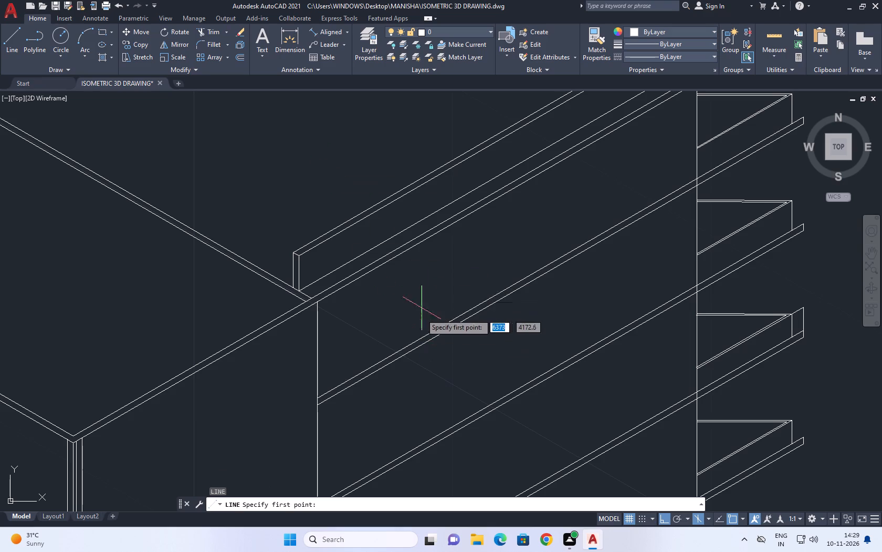
scroll(367, 325, up, 2)
click(336, 390)
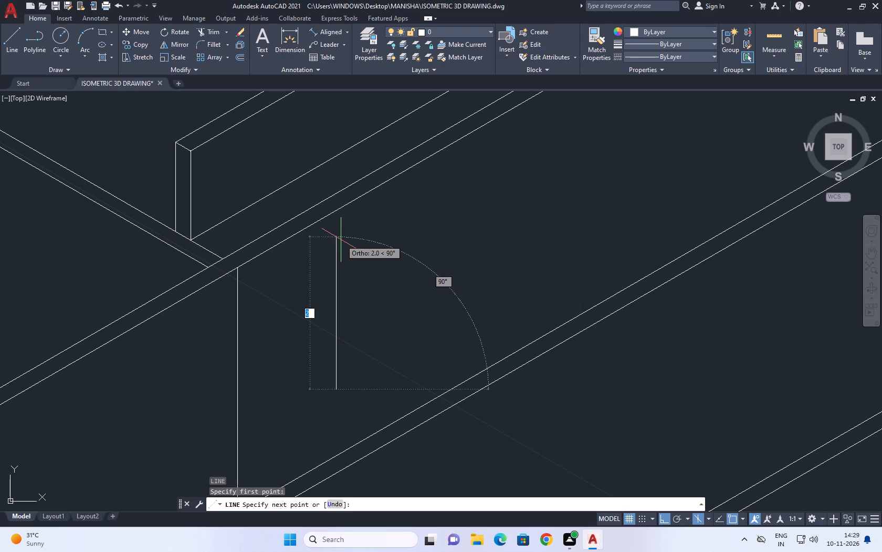
text(1.)
key(5)
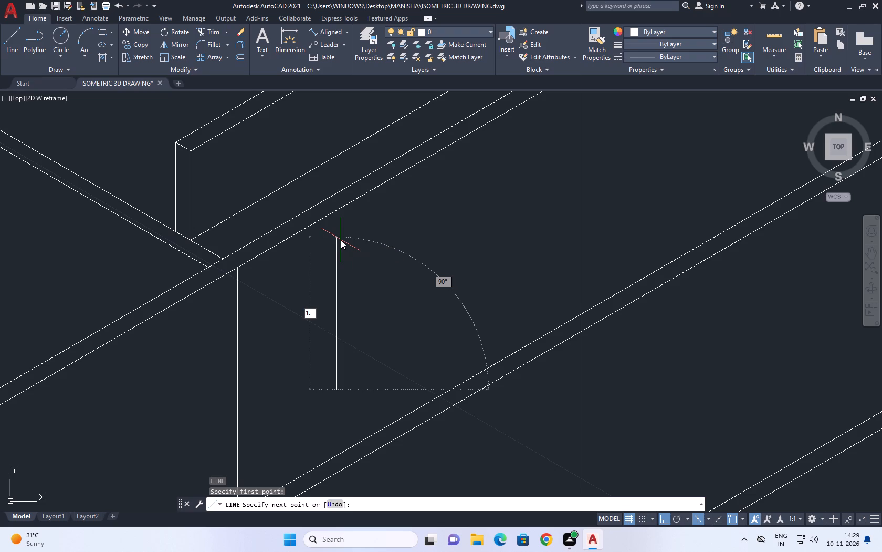
key(Return)
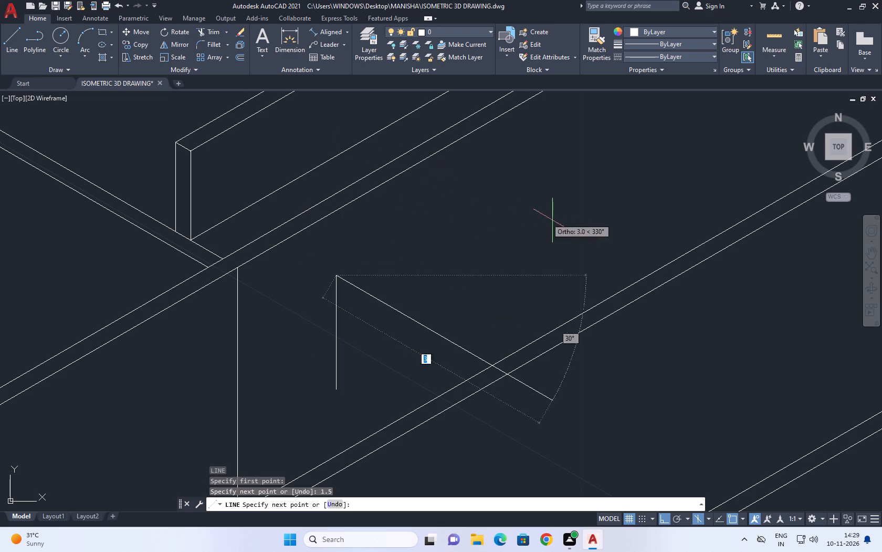
key(F5)
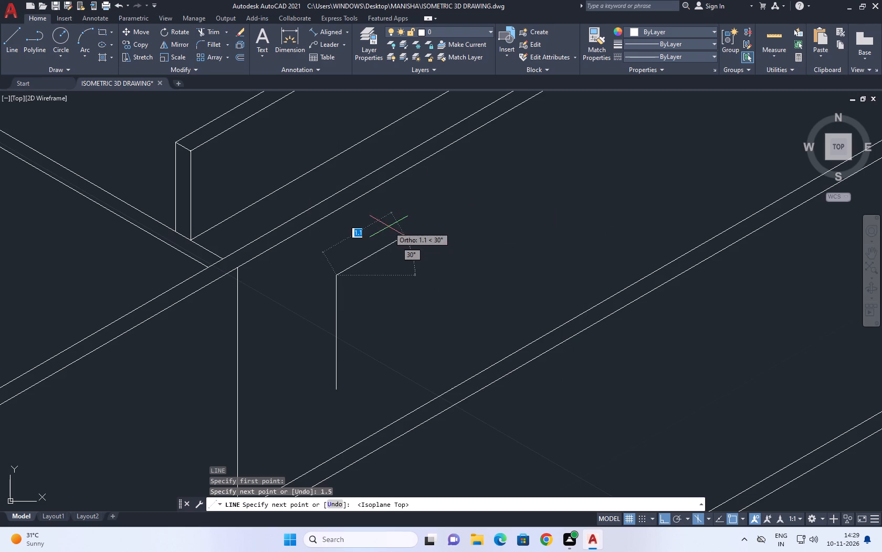
key(ctrl+z)
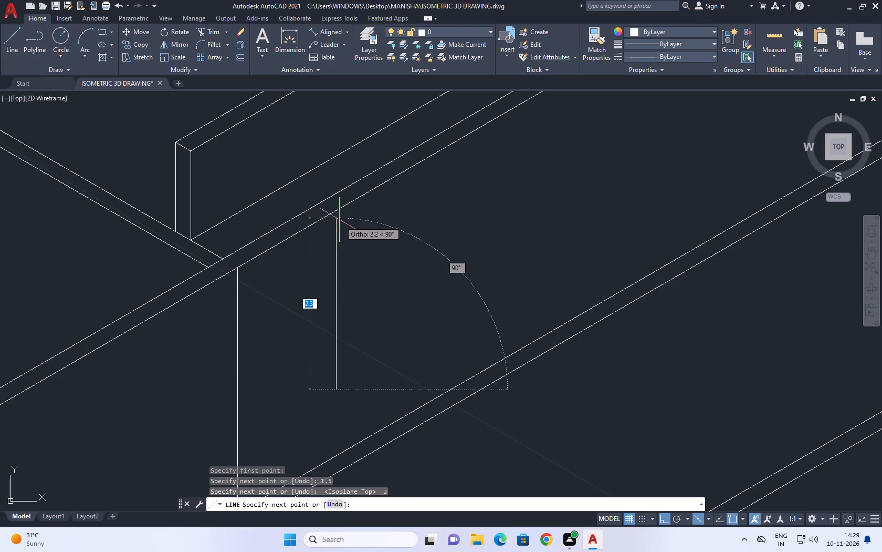
key(2)
key(Return)
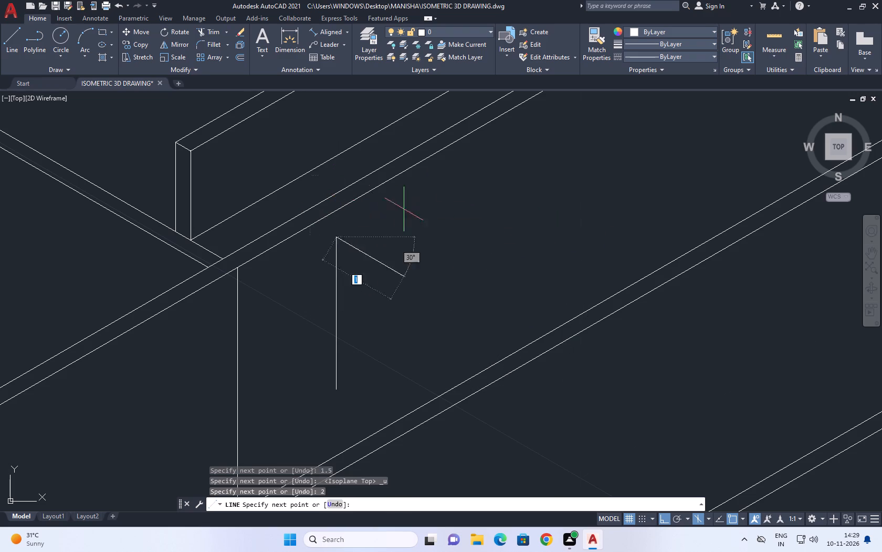
Draw the window's sloping top edge 1.5 units long, parallel to the slab lines.
middle_drag(485, 165, 438, 236)
key(F5)
middle_drag(490, 206, 480, 221)
key(1)
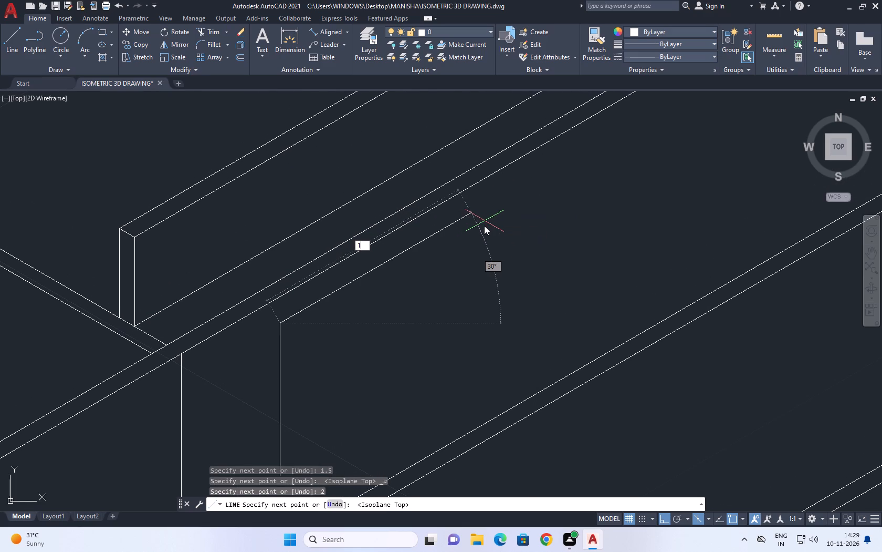
key(period)
key(5)
key(Return)
Draw the window's far vertical edge 2 units down and close the outline back to its starting corner.
middle_drag(376, 372, 393, 261)
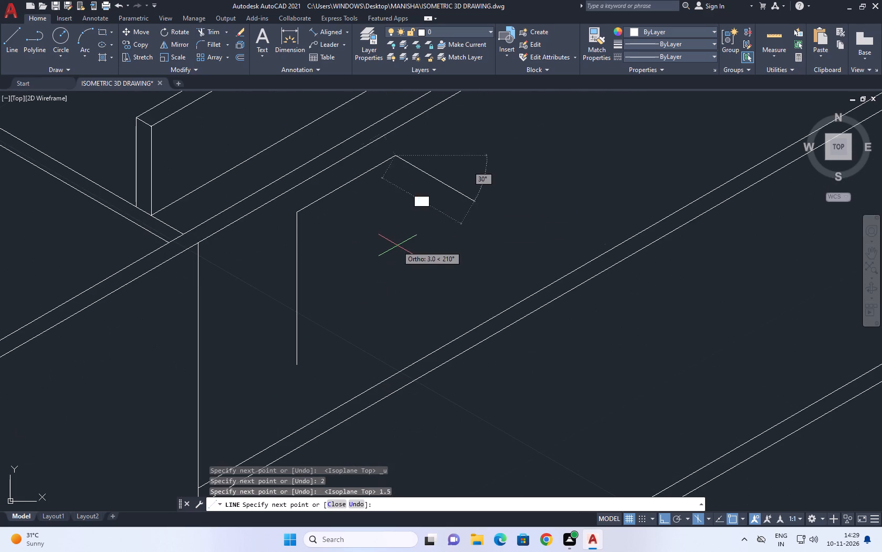
key(F5)
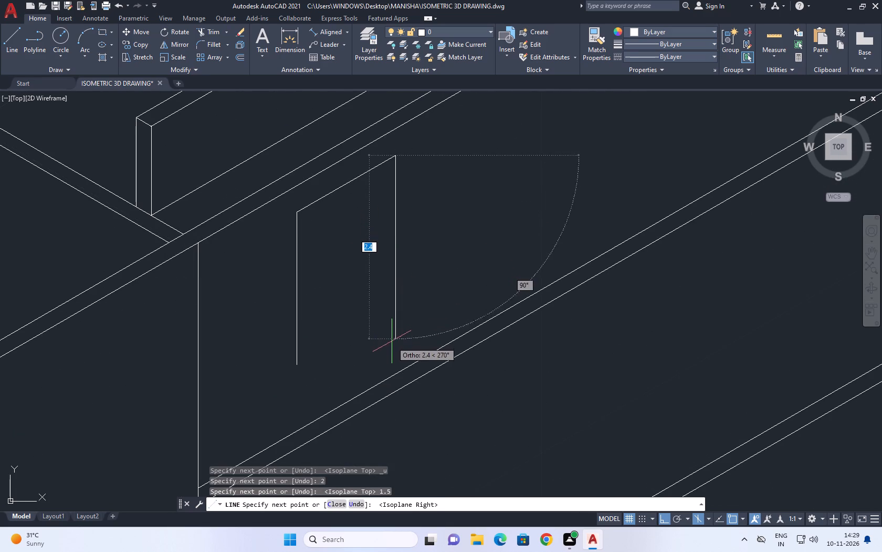
middle_drag(391, 341, 386, 333)
text(1.)
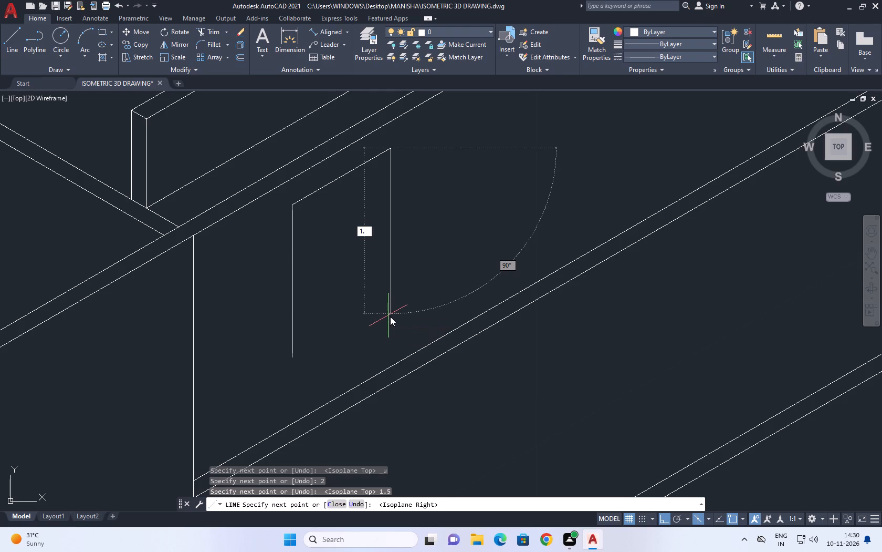
key(BackSpace)
key(BackSpace)
key(2)
key(Return)
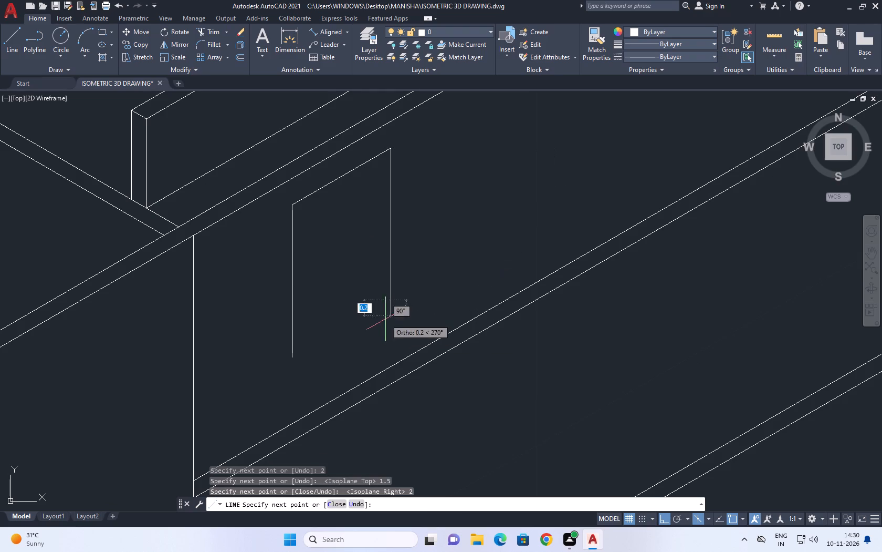
scroll(292, 360, up, 1)
click(292, 359)
key(Escape)
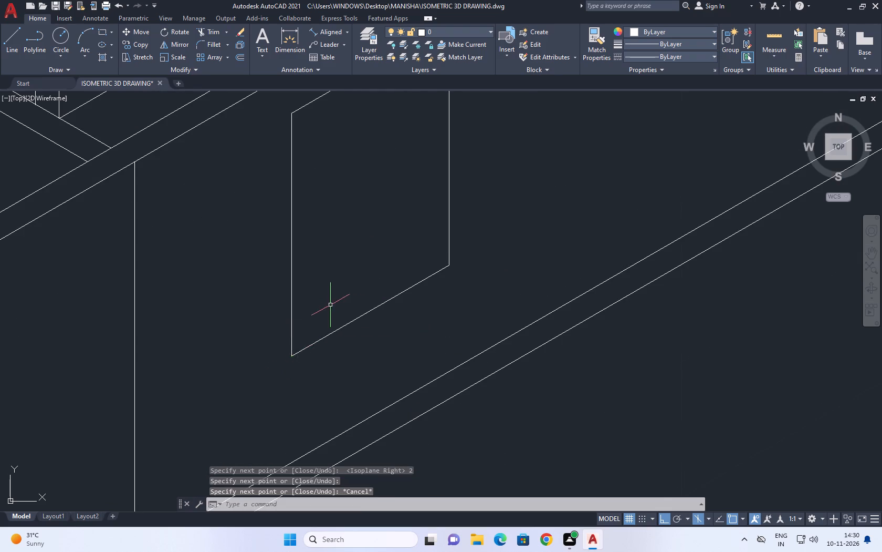
Copy the window's far vertical edge 0.05 units inward along the wall's depth direction.
scroll(332, 302, down, 2)
middle_drag(430, 269, 443, 325)
drag(426, 270, 421, 275)
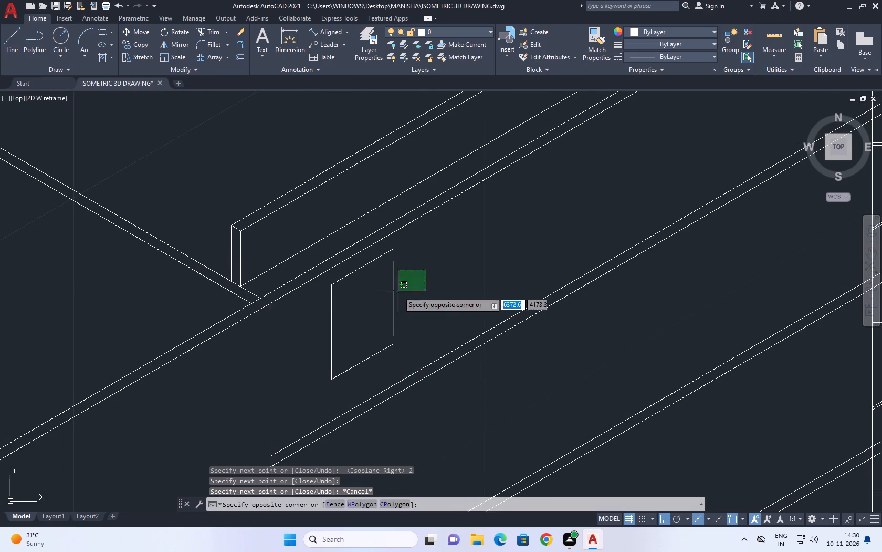
click(376, 308)
middle_drag(393, 289, 396, 317)
key(c)
text(O)
key(space)
scroll(394, 295, up, 2)
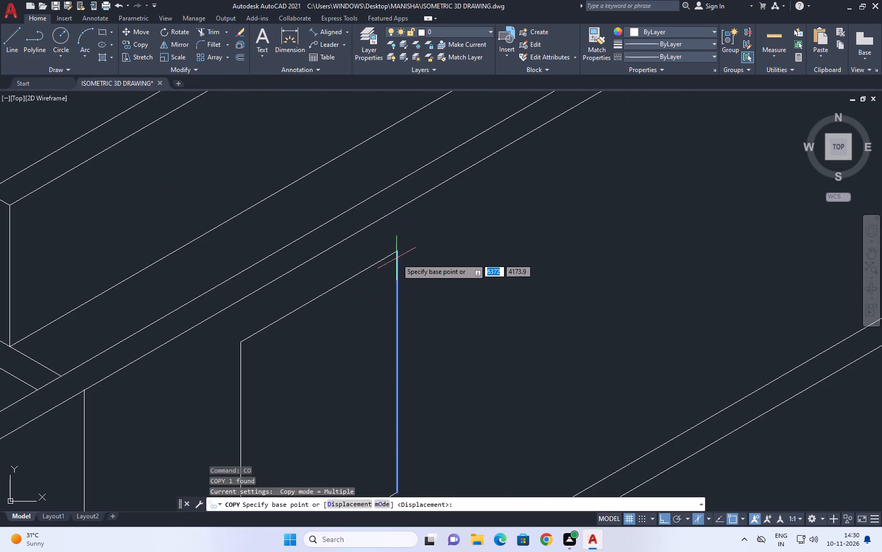
click(399, 252)
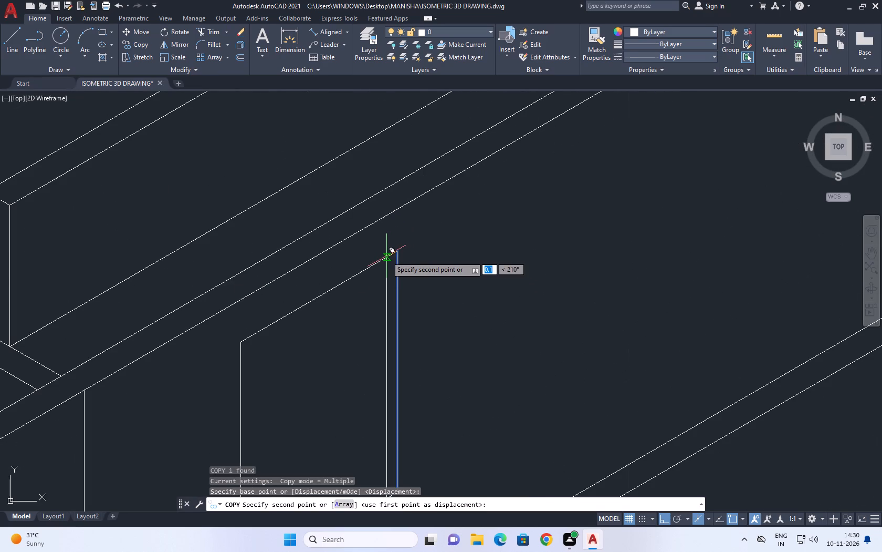
key(F5)
scroll(386, 256, up, 1)
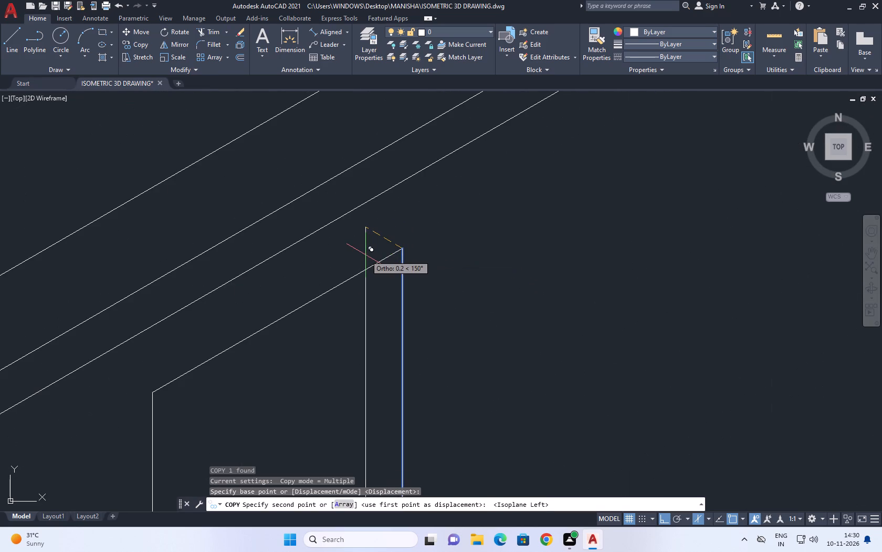
scroll(365, 255, down, 1)
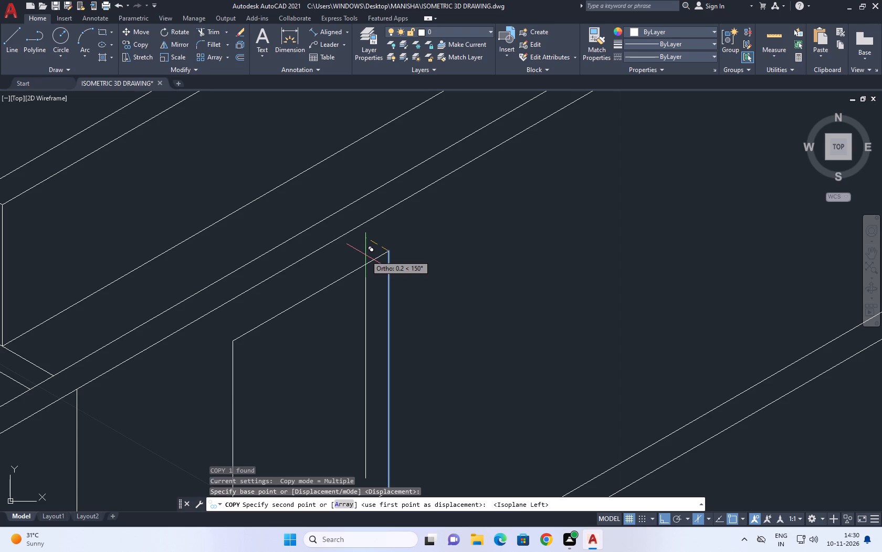
key(0)
key(period)
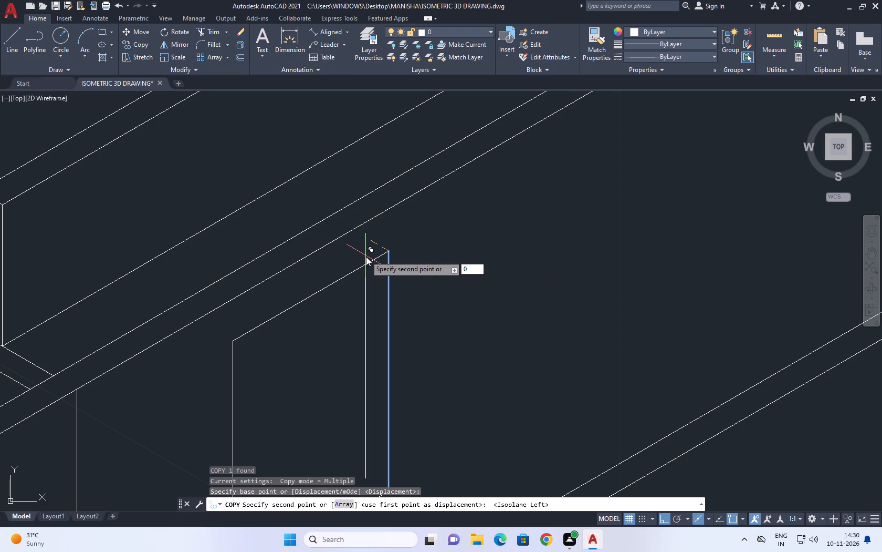
key(5)
key(BackSpace)
key(0)
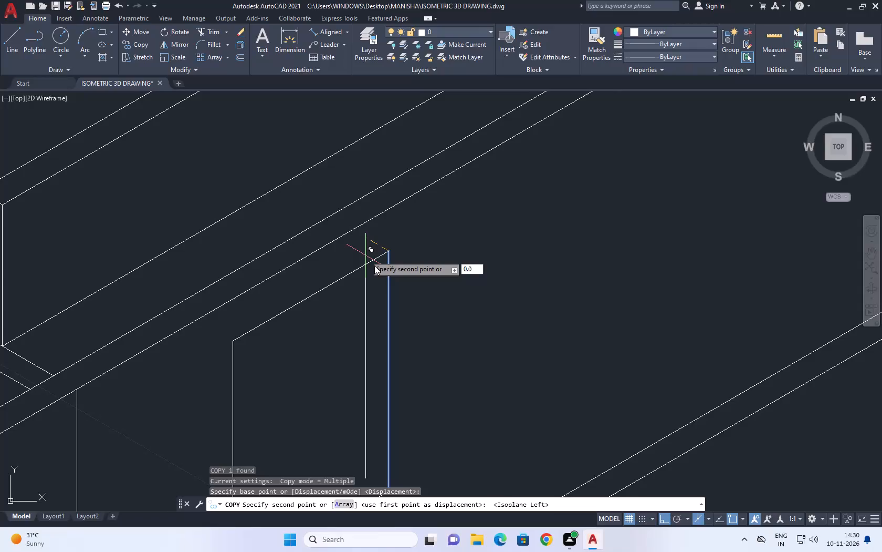
key(5)
key(space)
key(Escape)
Trim the copied vertical line's end that projects above the window's top edge.
key(t)
key(r)
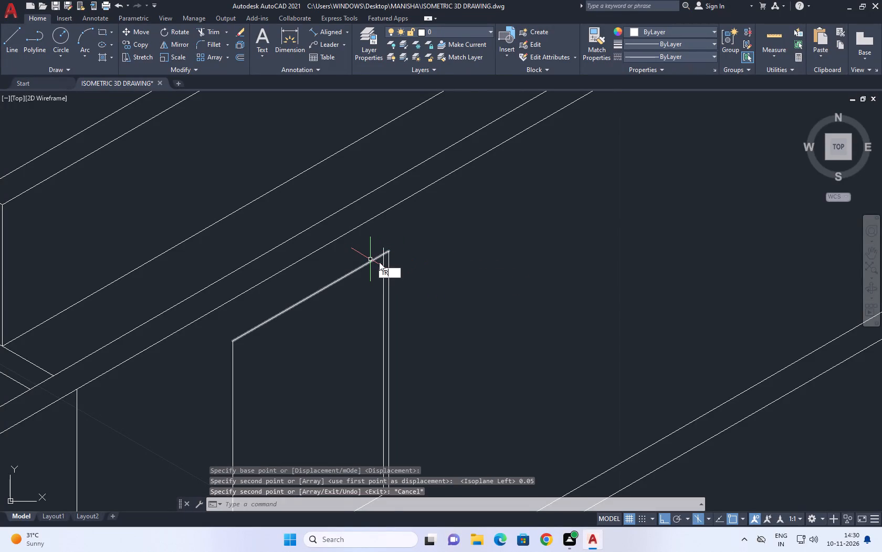
key(space)
scroll(380, 257, up, 2)
click(387, 237)
scroll(463, 207, down, 4)
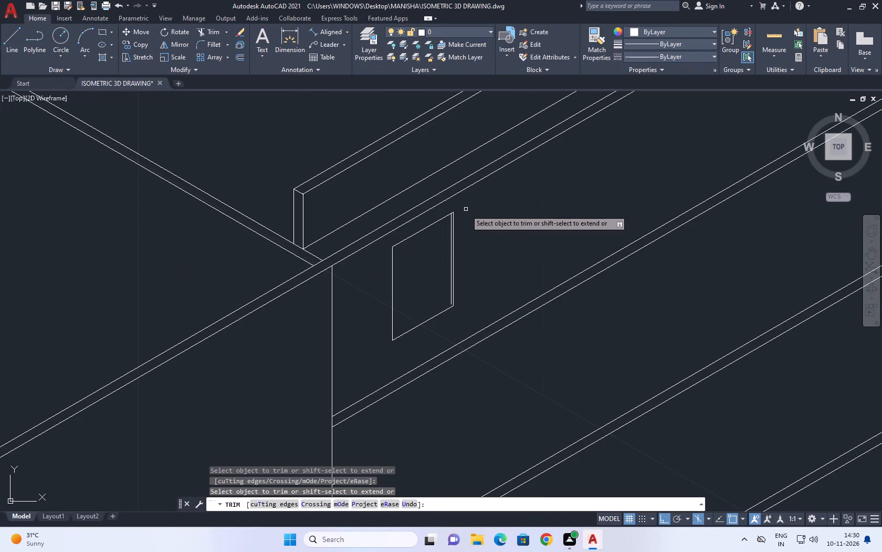
key(space)
Draw a short line from the window's far bottom corner inward along the wall's depth direction.
scroll(430, 309, up, 2)
key(l)
key(space)
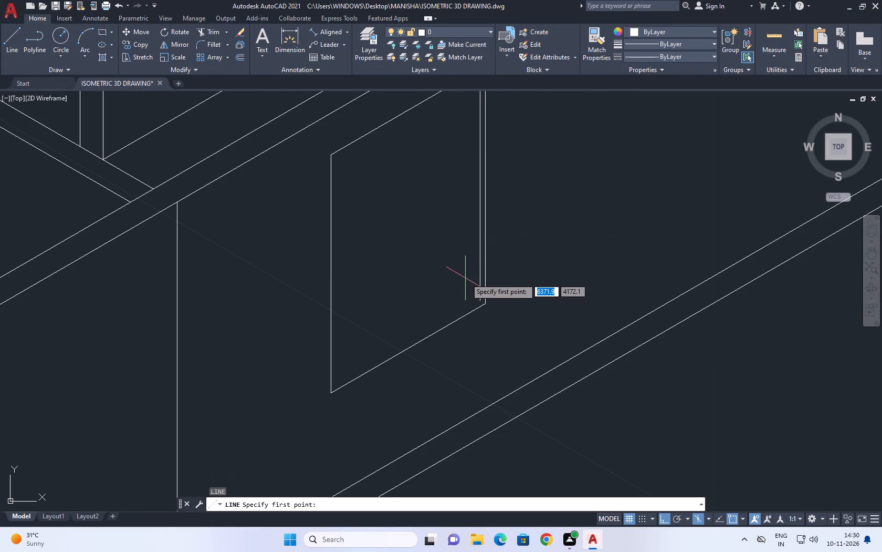
scroll(488, 286, up, 3)
click(473, 356)
click(400, 333)
key(space)
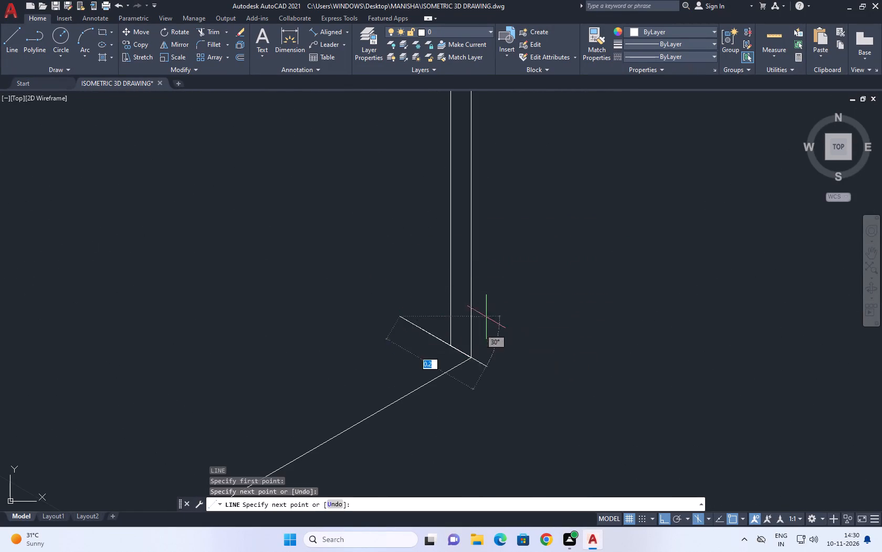
Copy the inner vertical frame line another 0.05 units inward along the depth direction.
scroll(499, 305, down, 2)
scroll(483, 301, up, 2)
click(479, 294)
click(463, 287)
middle_drag(468, 290, 471, 325)
key(c)
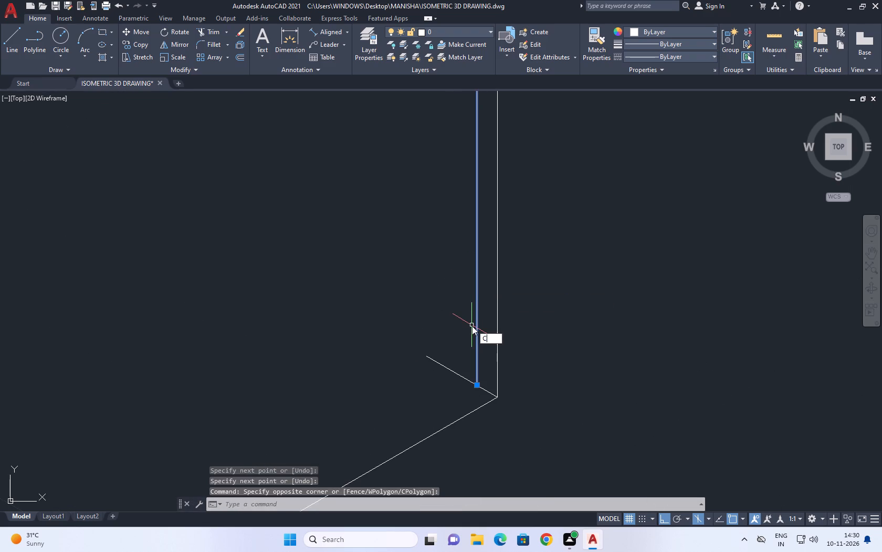
key(o)
key(space)
click(477, 384)
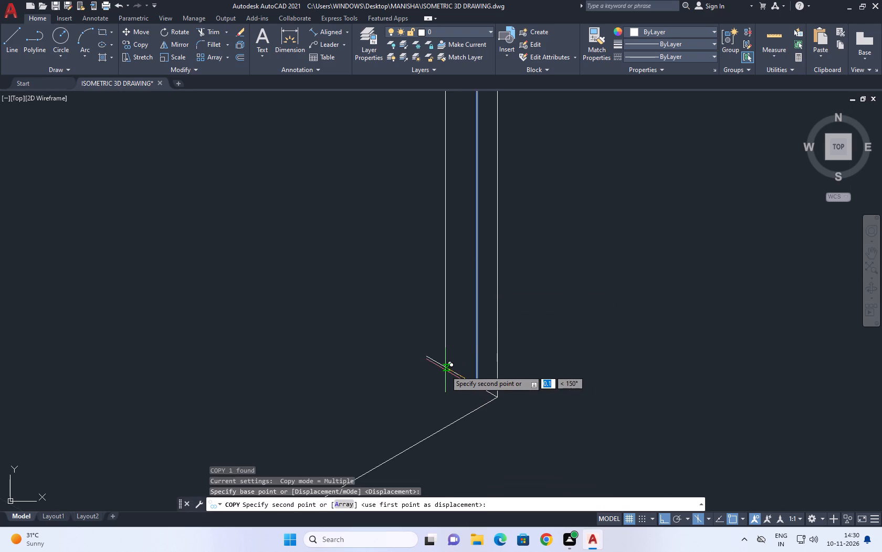
key(0)
text(.0)
text(5)
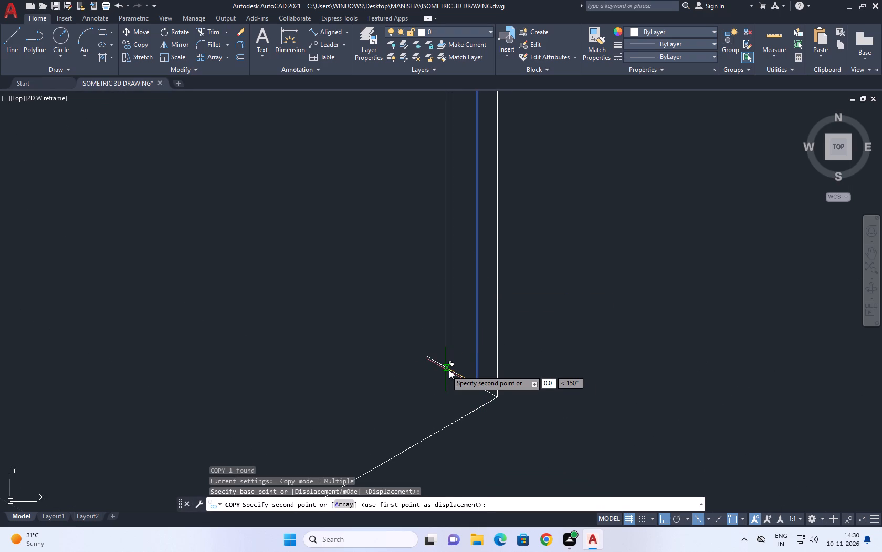
key(space)
key(Escape)
Trim the short depth line where it extends past the innermost vertical frame line.
middle_drag(419, 319, 455, 371)
text(TR)
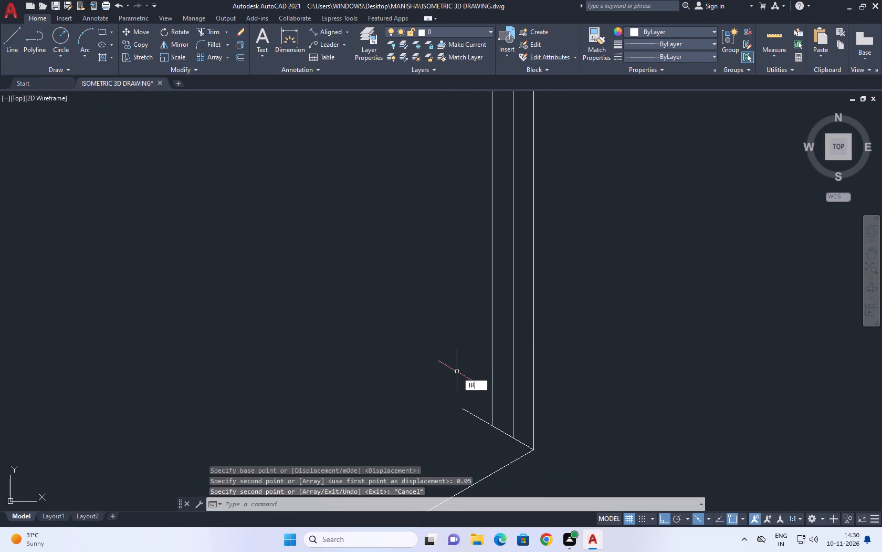
key(space)
drag(481, 403, 478, 409)
click(469, 435)
key(space)
Draw a line from the window's inner far bottom corner parallel to the bottom edge, past the near vertical edge.
scroll(516, 350, down, 4)
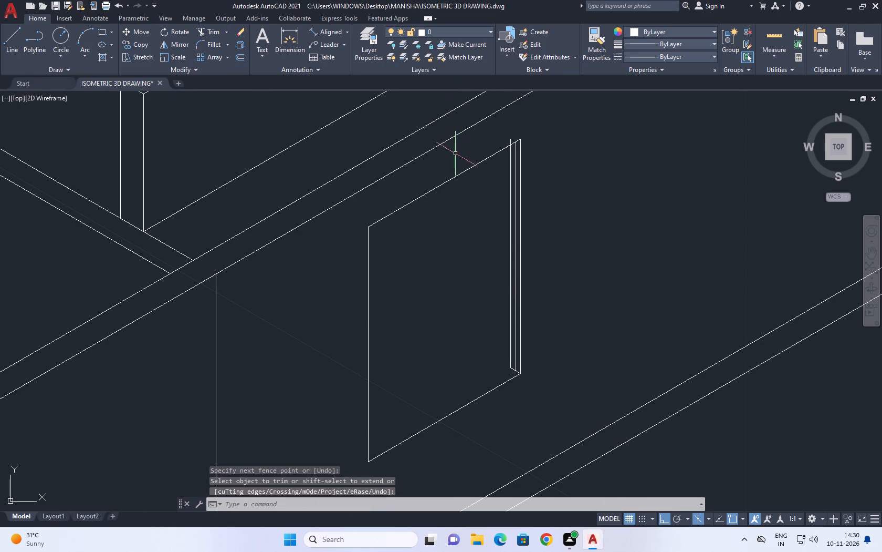
key(l)
key(space)
middle_drag(485, 359, 462, 248)
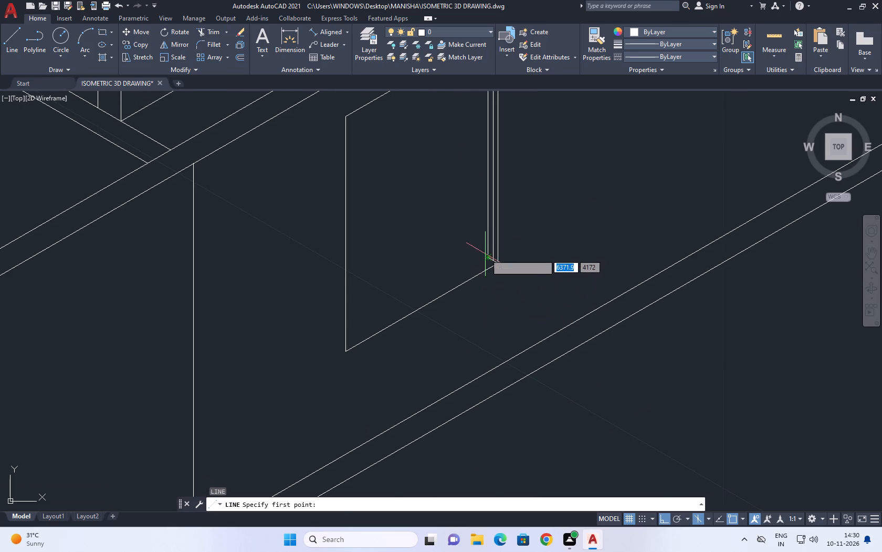
click(485, 254)
key(F5)
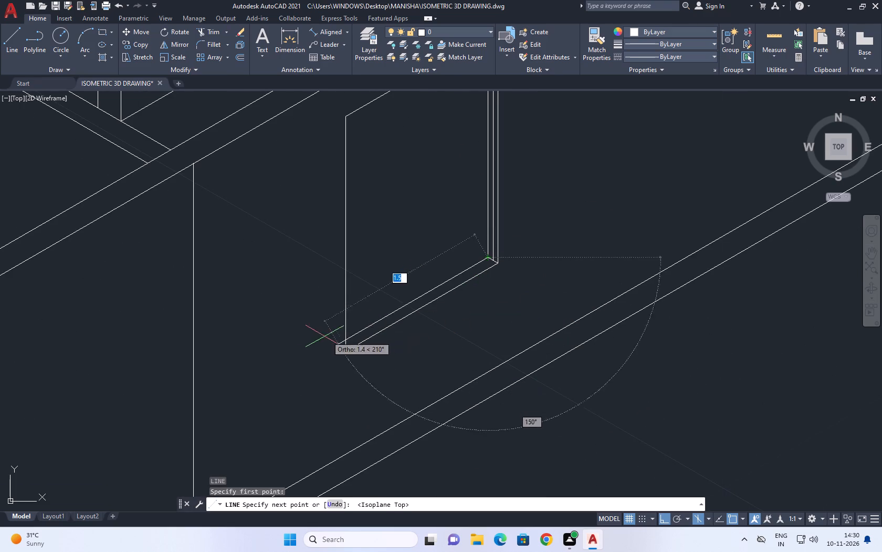
click(319, 339)
key(Escape)
Trim the new sill line's end that extends beyond the window's near vertical edge.
key(t)
key(r)
key(space)
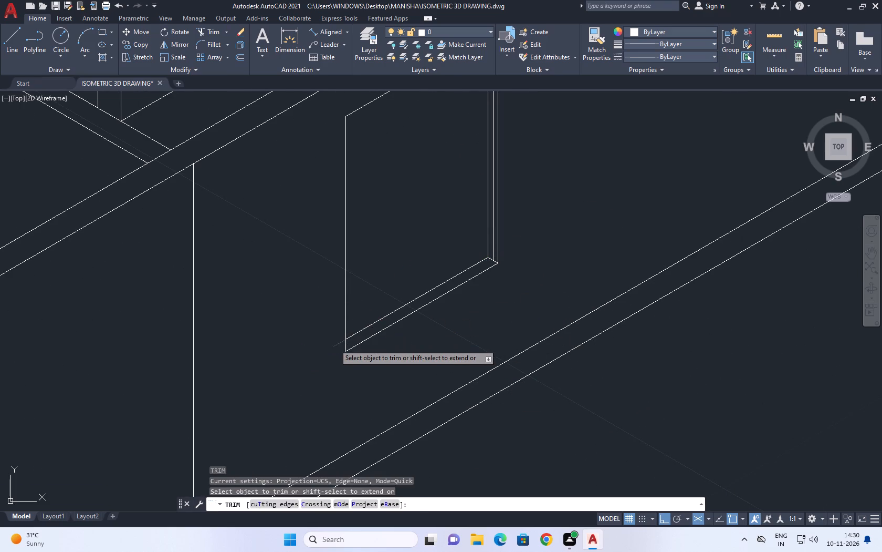
click(334, 344)
key(space)
Trim the innermost far vertical frame line's end that projects above the window's top edge.
scroll(435, 337, down, 1)
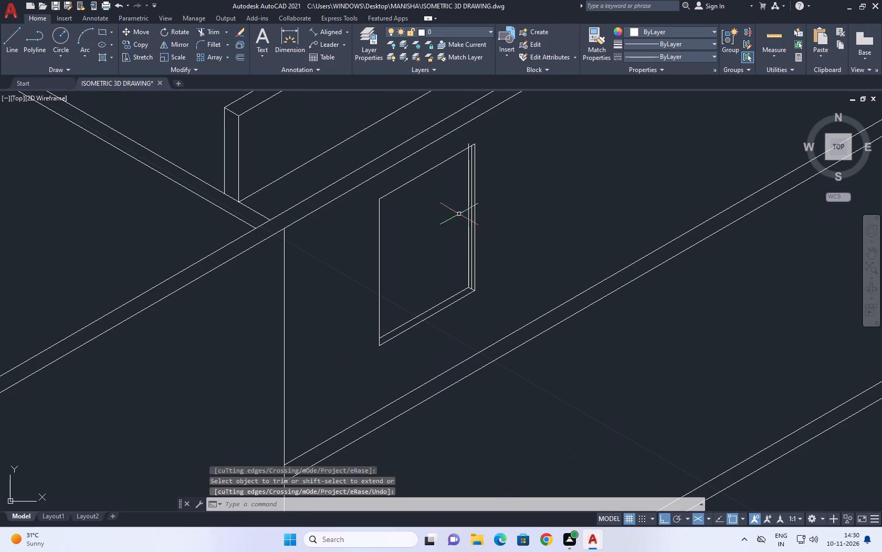
middle_drag(476, 200, 467, 248)
key(t)
key(r)
key(space)
scroll(470, 186, up, 3)
drag(424, 220, 416, 220)
click(404, 221)
scroll(472, 207, down, 3)
key(space)
Copy the window's top edge line 0.05 units straight down on the right isoplane.
scroll(481, 227, down, 2)
middle_drag(484, 238, 484, 171)
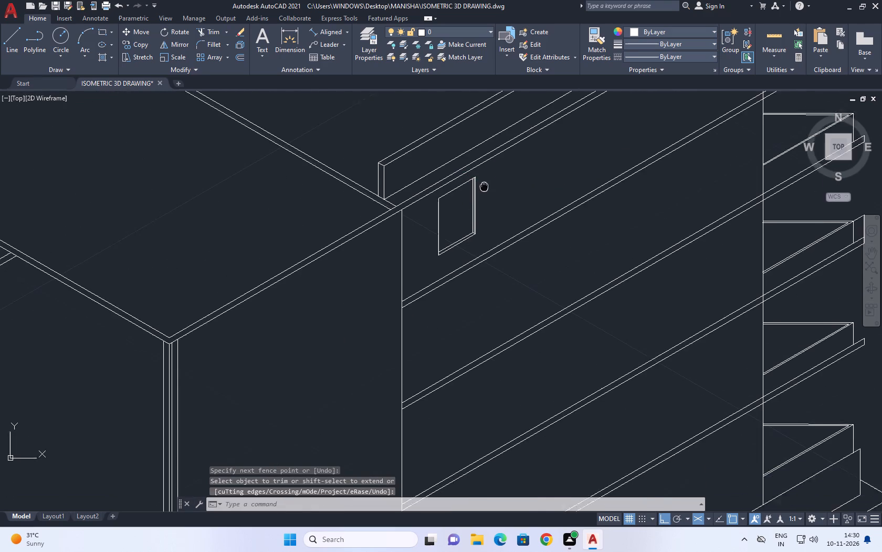
scroll(449, 180, up, 2)
click(444, 155)
click(438, 147)
middle_drag(477, 174, 467, 197)
key(c)
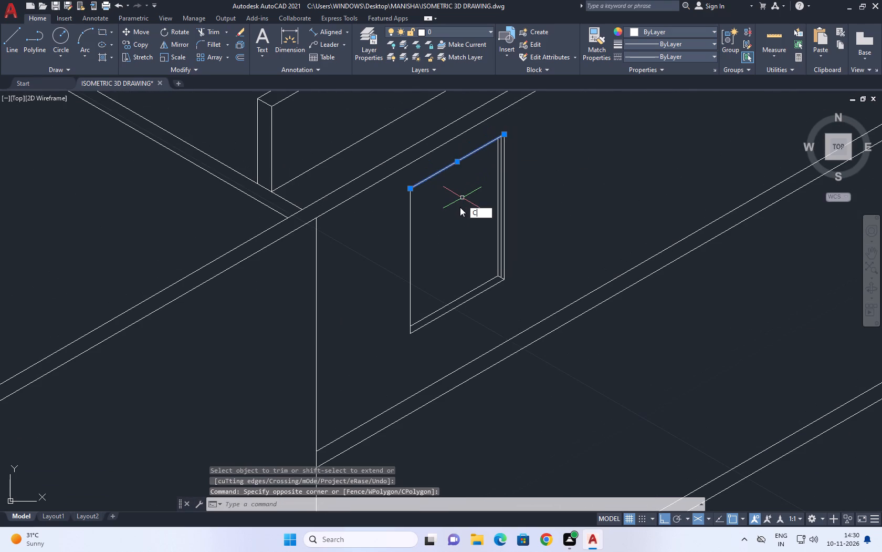
key(o)
key(space)
click(448, 185)
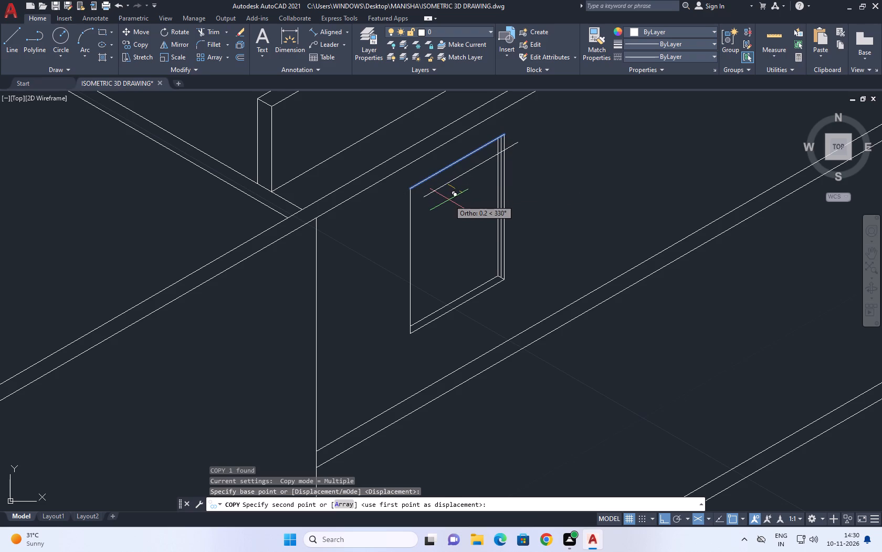
key(F5)
text(0.)
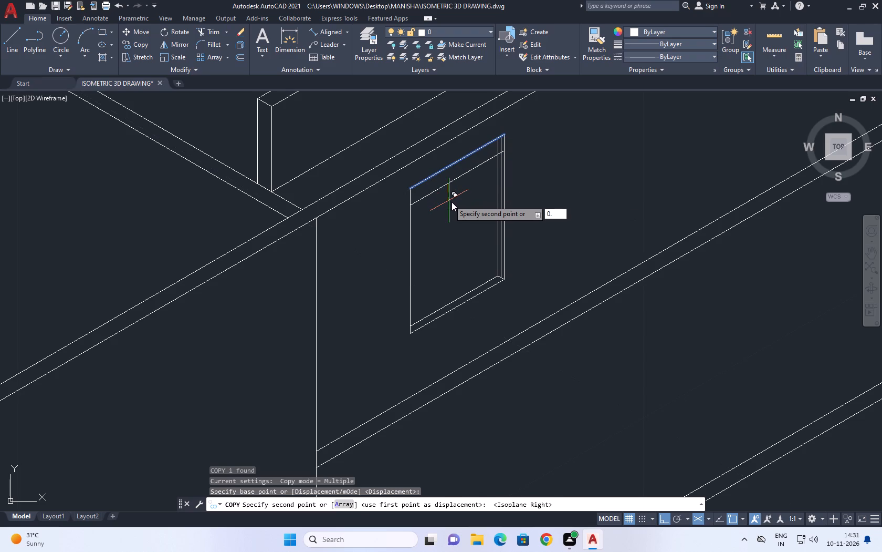
text(2)
key(space)
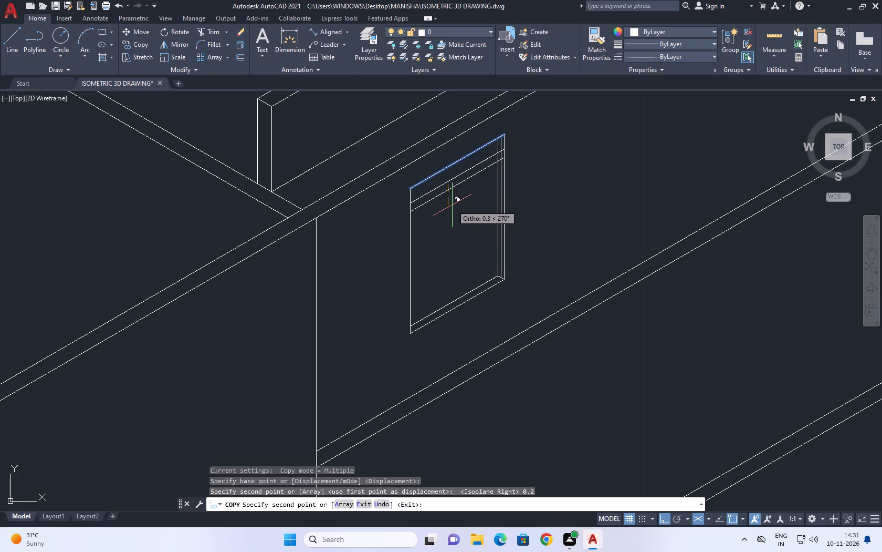
key(ctrl+z)
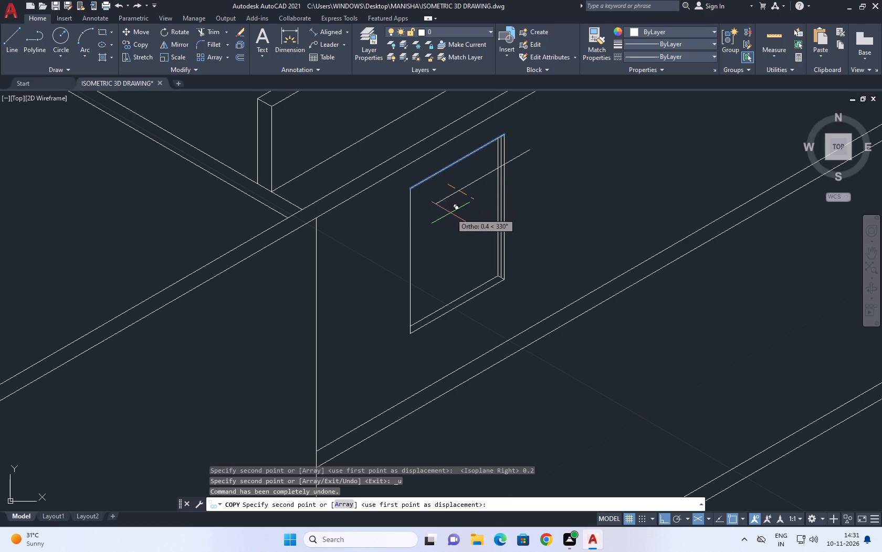
key(F5)
key(0)
text(.0)
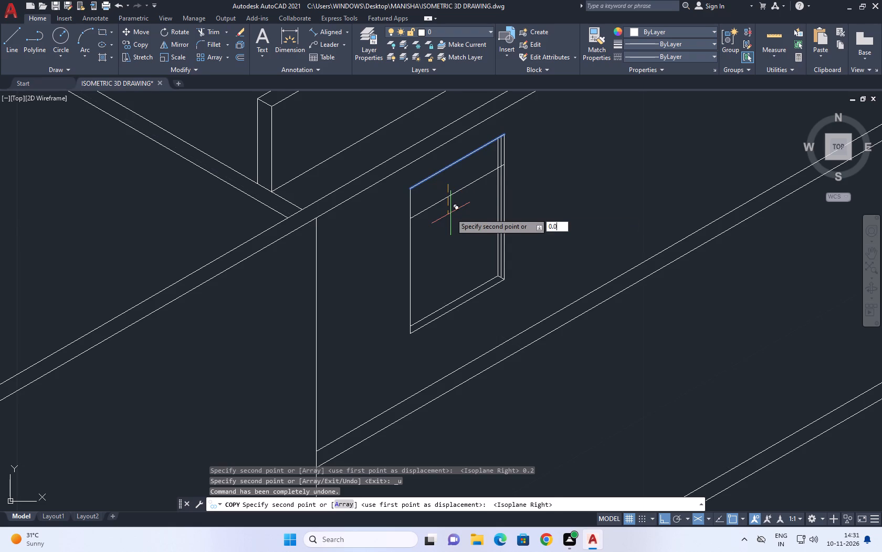
text(5)
key(space)
key(Escape)
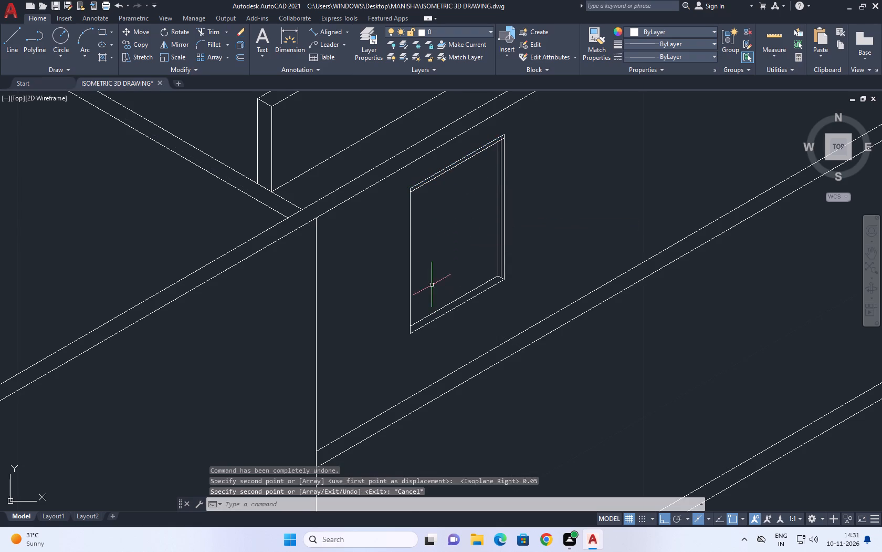
Copy the window's near vertical edge 0.025 units toward the opening along the wall direction.
click(429, 241)
click(397, 259)
middle_drag(440, 237, 413, 238)
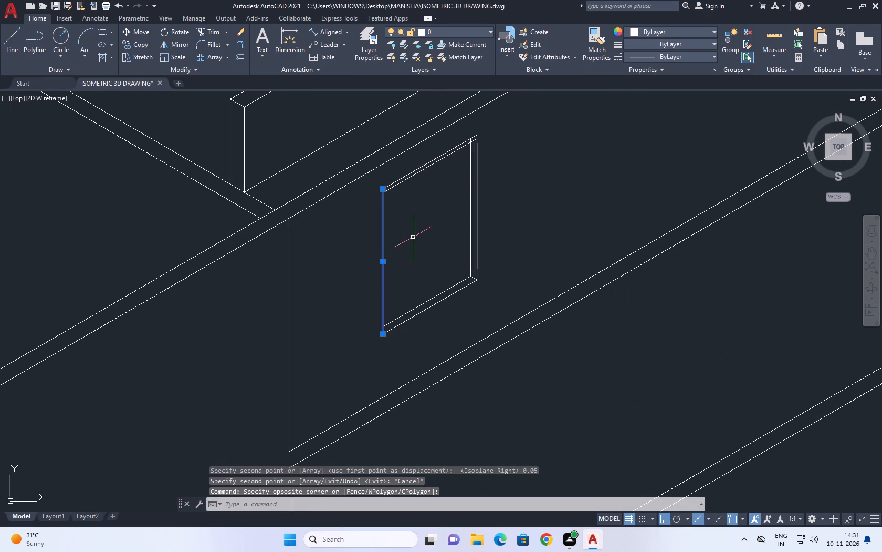
key(c)
text(O)
key(space)
click(397, 246)
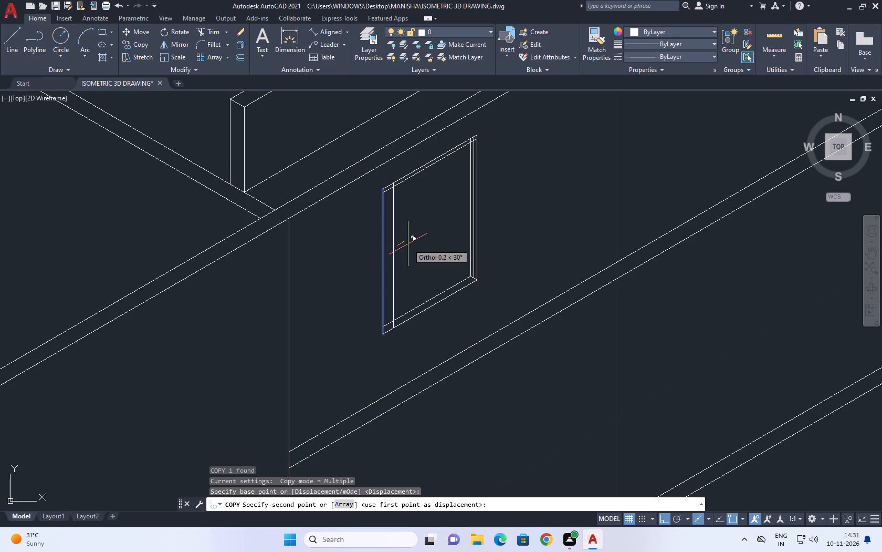
key(0)
text(.0)
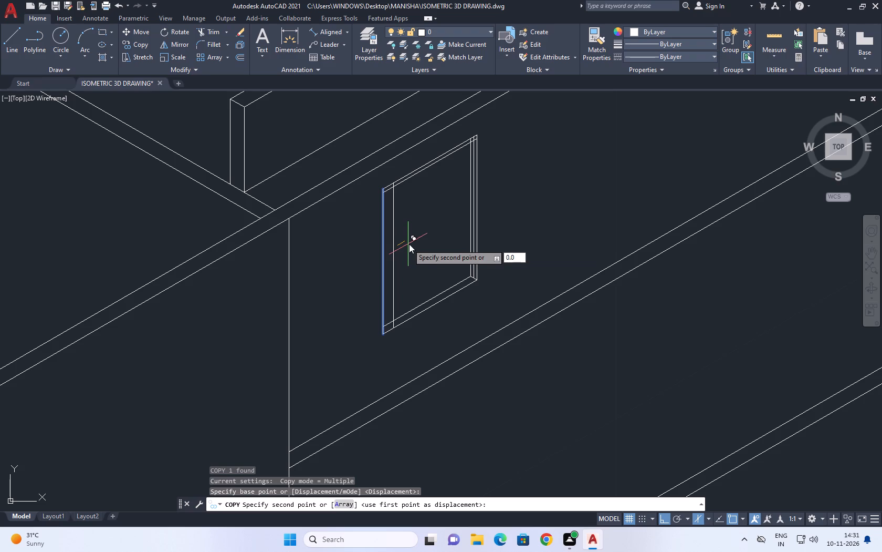
text(25)
key(space)
key(Escape)
Trim the copied top and vertical lines where they cross, forming a clean inner corner at the window's near top corner.
scroll(377, 199, up, 2)
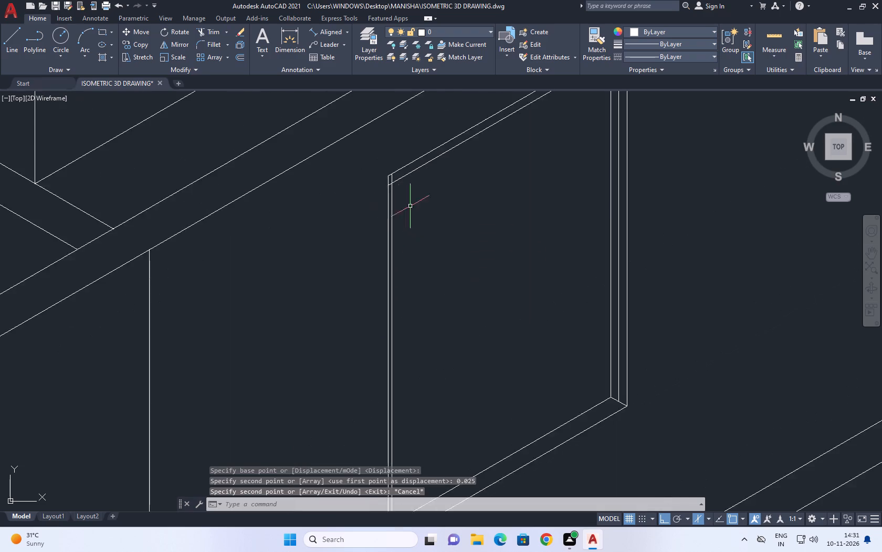
scroll(413, 208, up, 2)
middle_drag(362, 166, 361, 213)
text(TR)
key(space)
scroll(353, 181, up, 3)
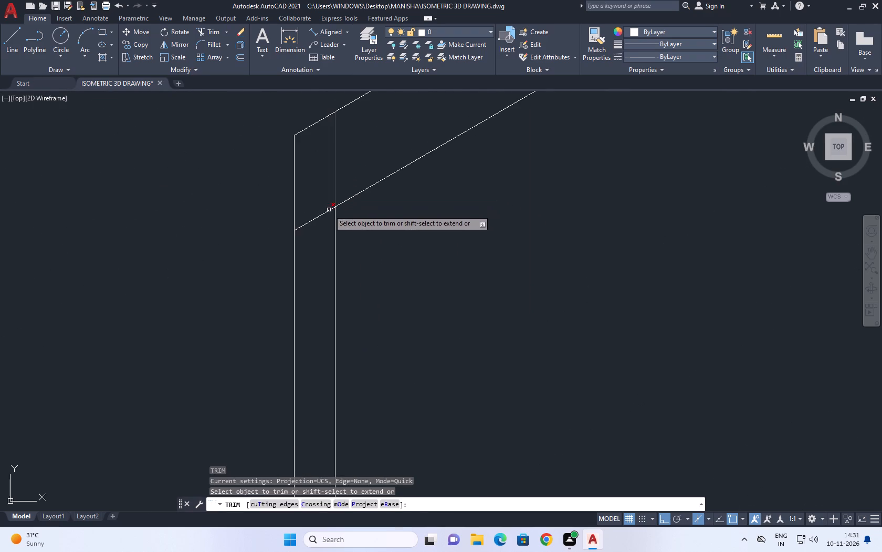
click(320, 214)
click(334, 197)
scroll(343, 162, down, 5)
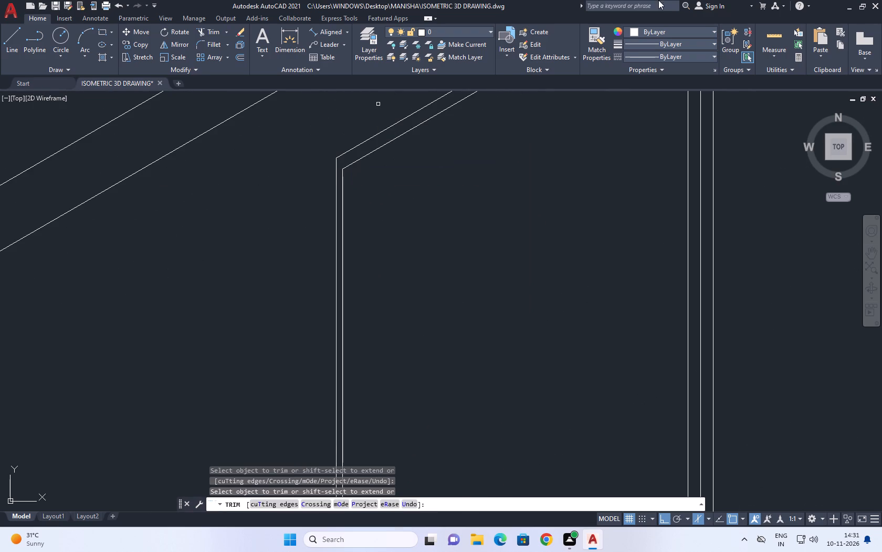
At the far top corner, trim the two inner vertical lines above the inner top line and that line's end beyond the middle vertical.
scroll(560, 324, down, 4)
middle_drag(590, 254, 564, 283)
scroll(543, 346, up, 4)
scroll(509, 152, up, 2)
click(543, 159)
double_click(584, 128)
click(597, 161)
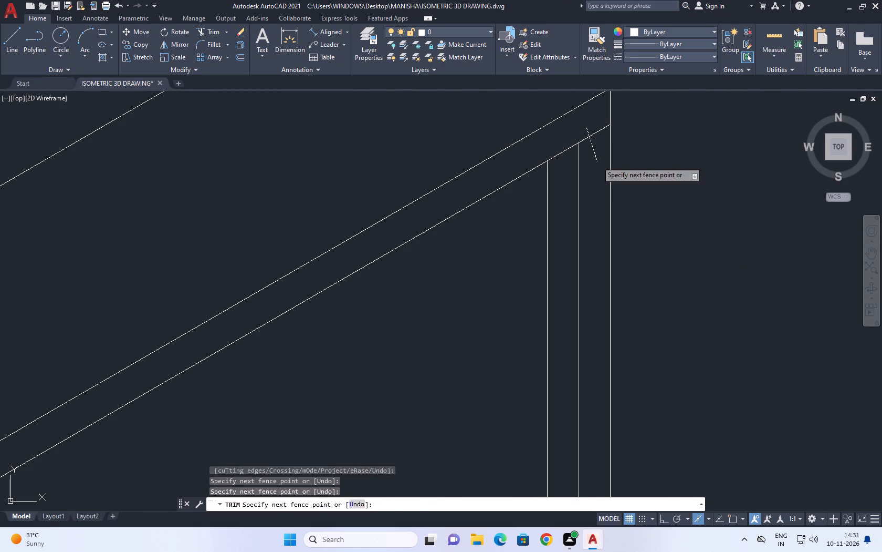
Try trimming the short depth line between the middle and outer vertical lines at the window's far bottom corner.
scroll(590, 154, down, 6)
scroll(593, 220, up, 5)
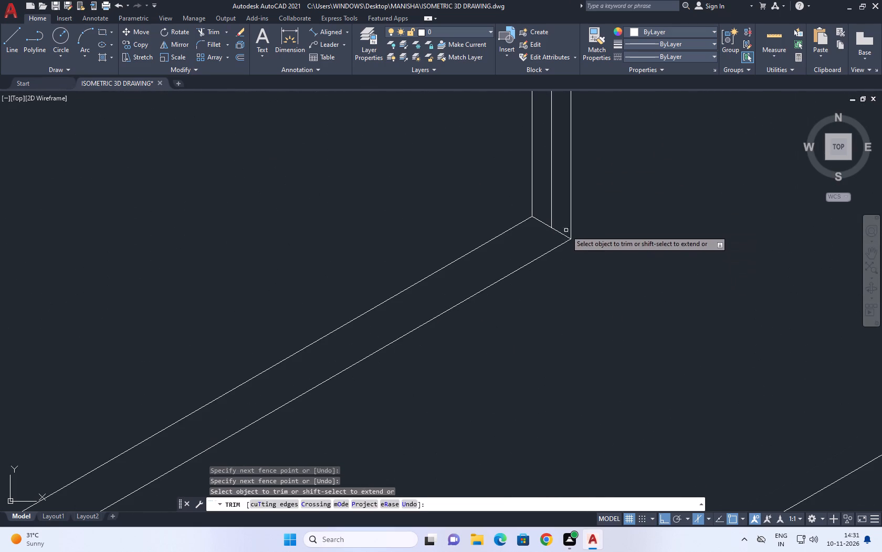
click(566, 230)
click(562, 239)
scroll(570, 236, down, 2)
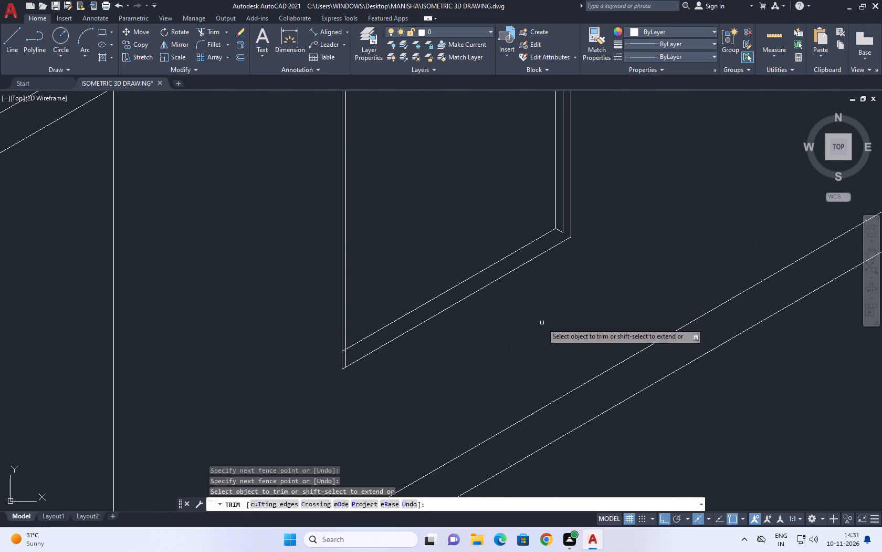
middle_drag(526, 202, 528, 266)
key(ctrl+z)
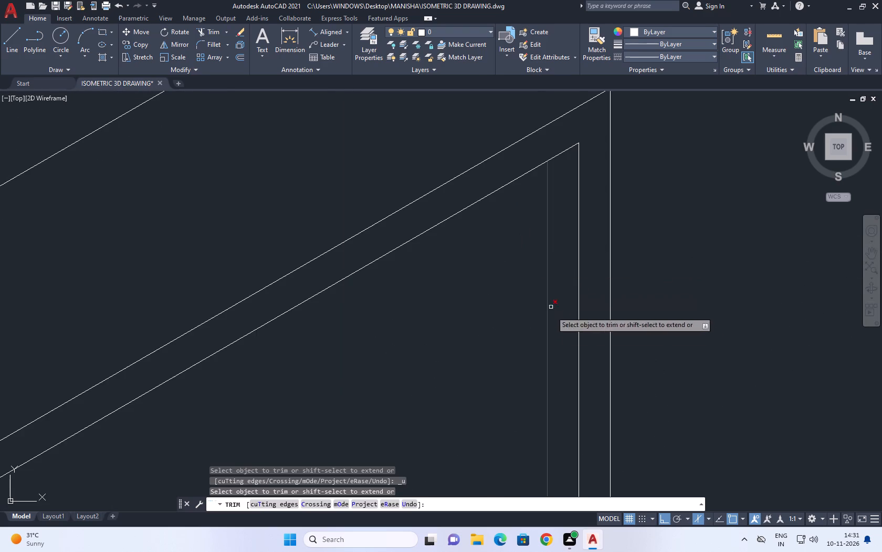
Trim the inner vertical and sill lines where they overshoot each other at the window's near bottom corner.
scroll(576, 239, down, 4)
middle_drag(589, 329, 548, 210)
scroll(387, 409, up, 4)
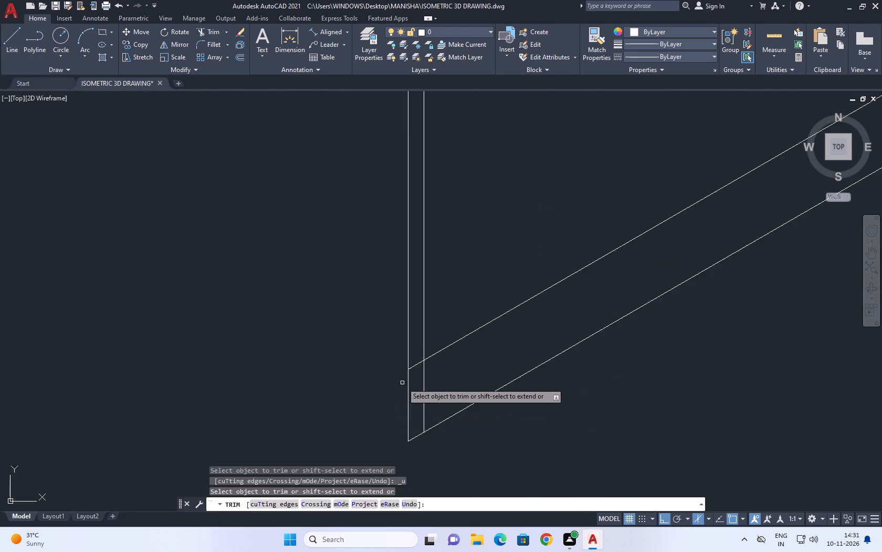
scroll(402, 383, up, 2)
click(458, 395)
click(409, 328)
right_click(440, 253)
click(480, 272)
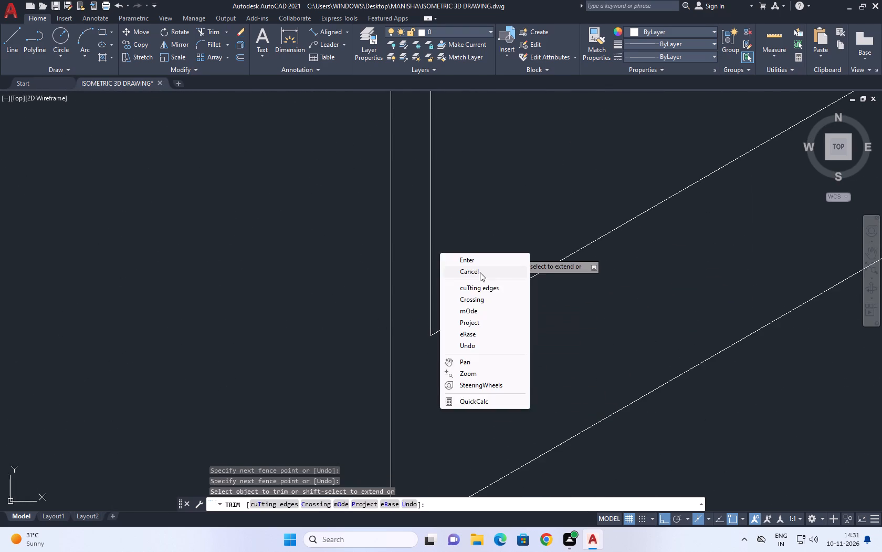
Draw a vertical line from the midpoint of the window's inner top line down past the inner sill line.
scroll(463, 272, down, 7)
middle_drag(543, 258, 443, 347)
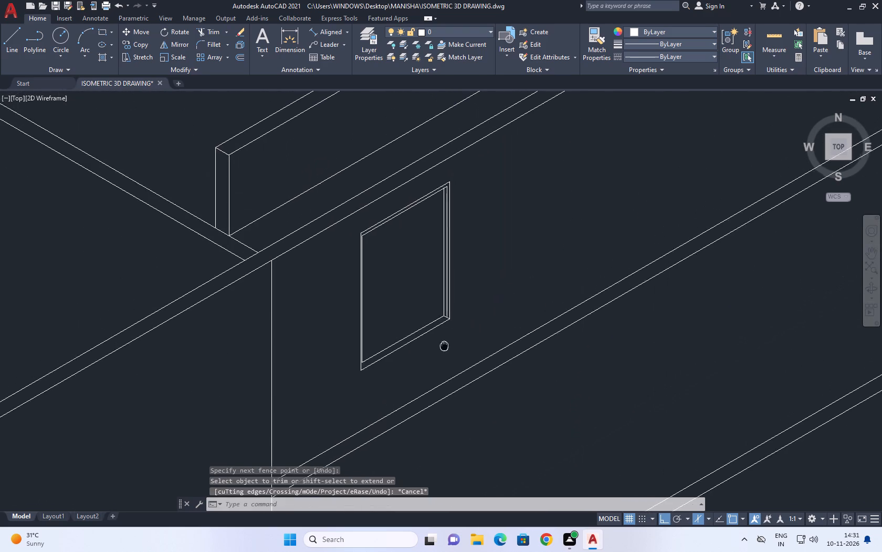
middle_drag(443, 347, 436, 355)
click(2, 41)
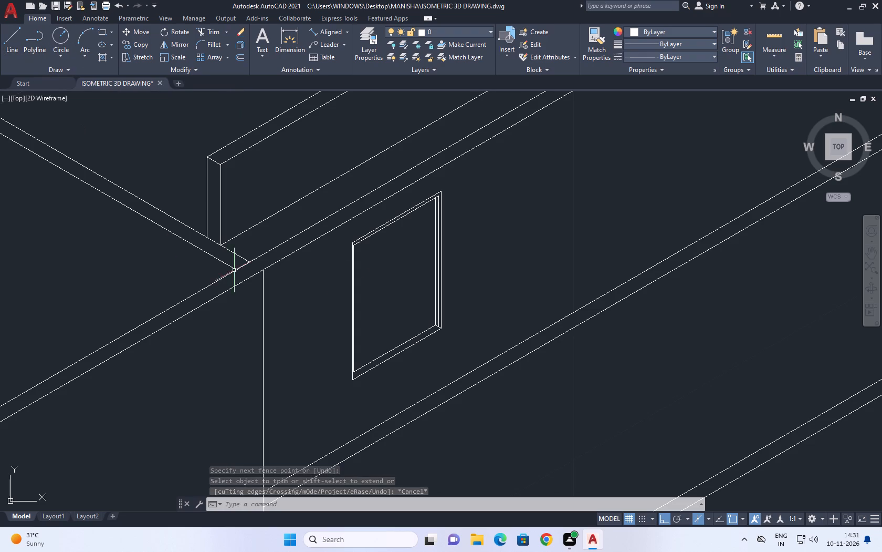
click(5, 43)
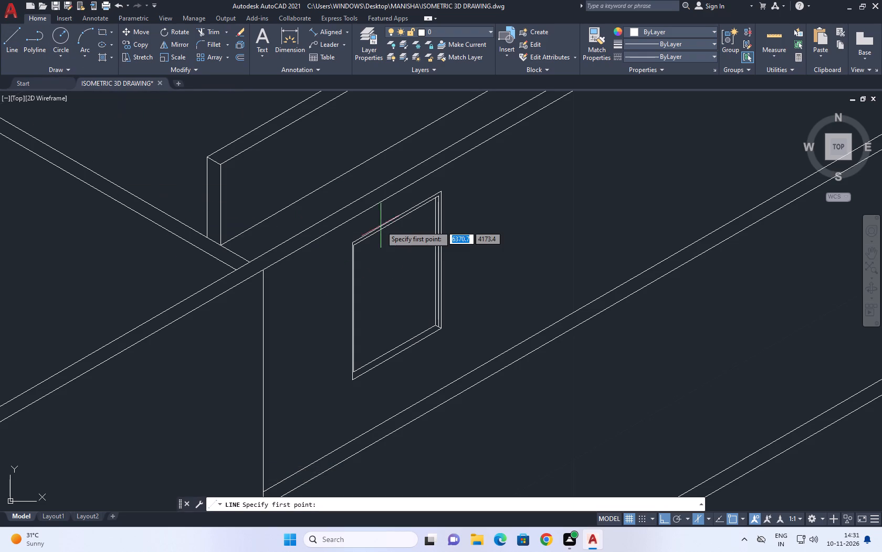
scroll(395, 224, up, 1)
click(397, 218)
scroll(394, 227, down, 2)
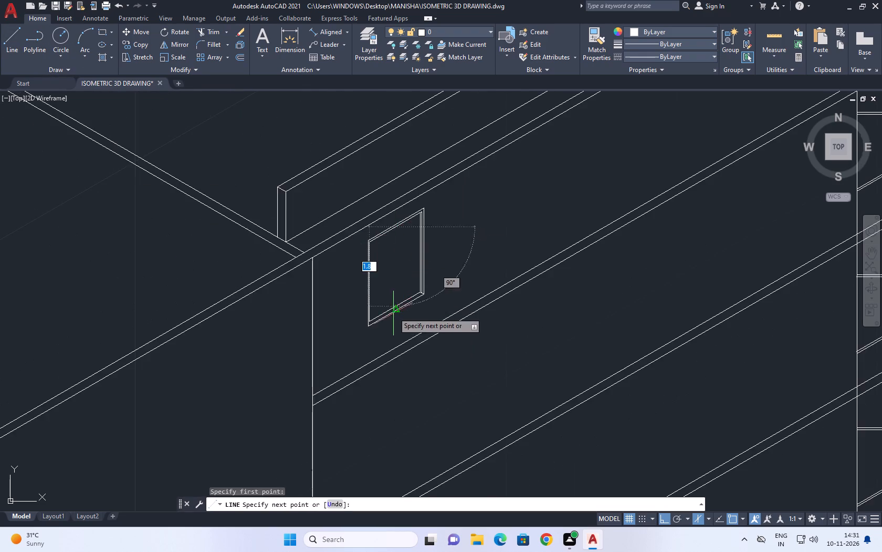
scroll(393, 316, up, 6)
click(401, 287)
right_click(411, 200)
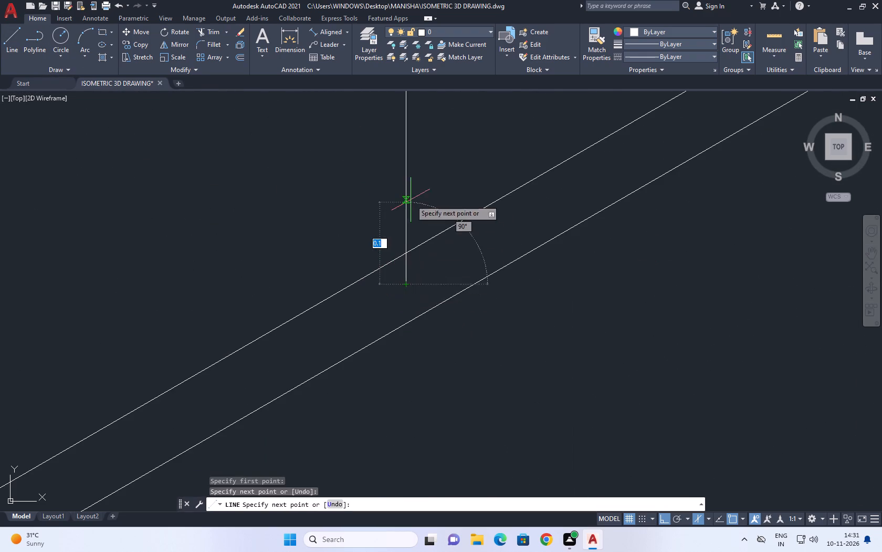
click(435, 208)
Trim the central vertical line's end that extends below the inner sill line.
click(218, 32)
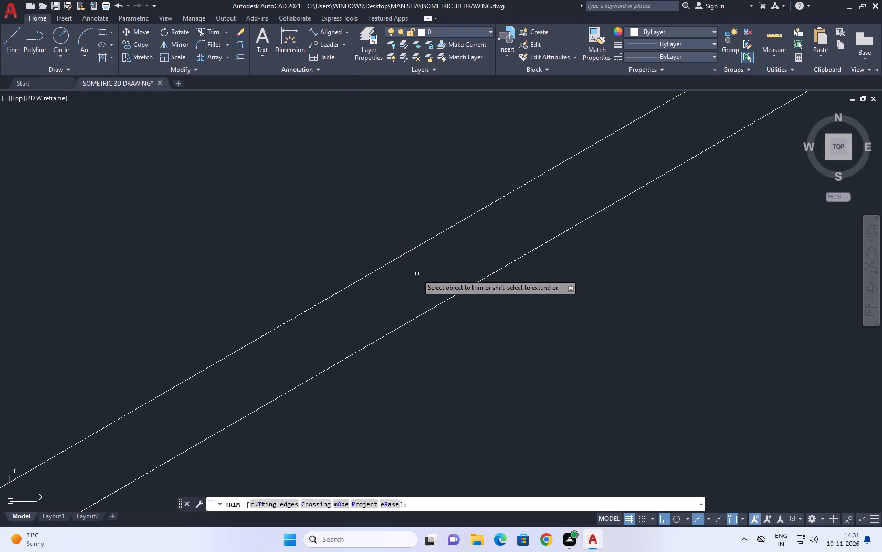
click(417, 256)
drag(392, 274, 384, 283)
right_click(362, 211)
click(396, 222)
scroll(400, 254, down, 2)
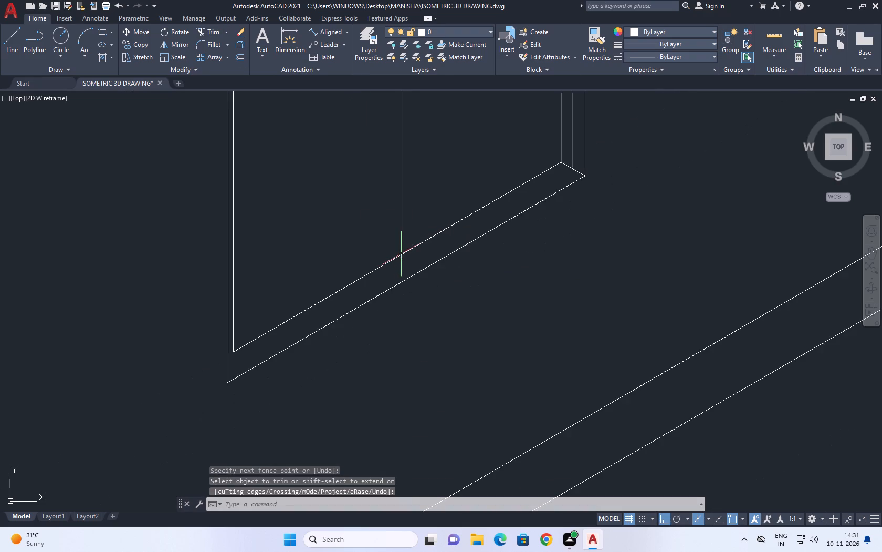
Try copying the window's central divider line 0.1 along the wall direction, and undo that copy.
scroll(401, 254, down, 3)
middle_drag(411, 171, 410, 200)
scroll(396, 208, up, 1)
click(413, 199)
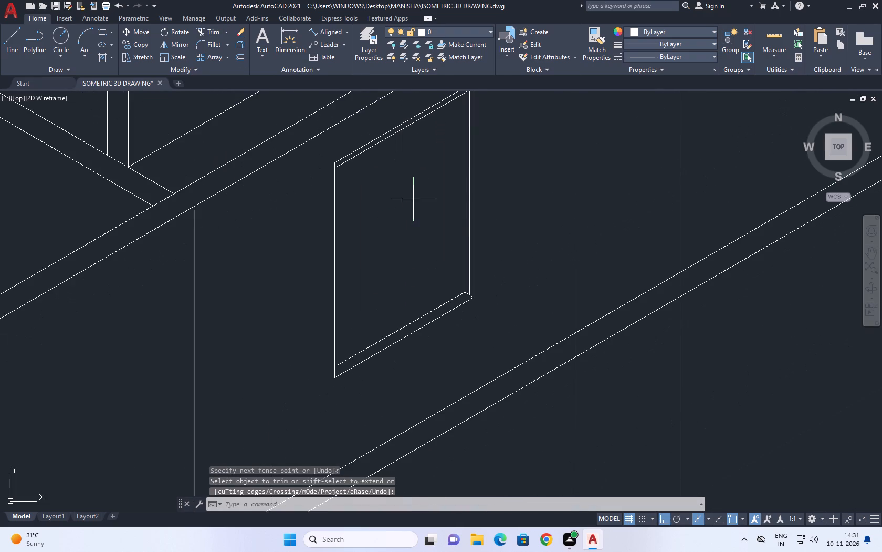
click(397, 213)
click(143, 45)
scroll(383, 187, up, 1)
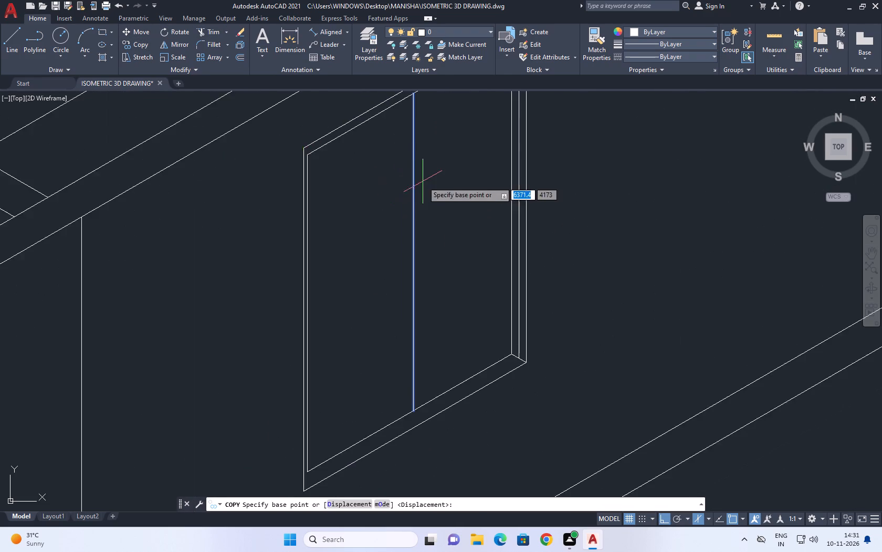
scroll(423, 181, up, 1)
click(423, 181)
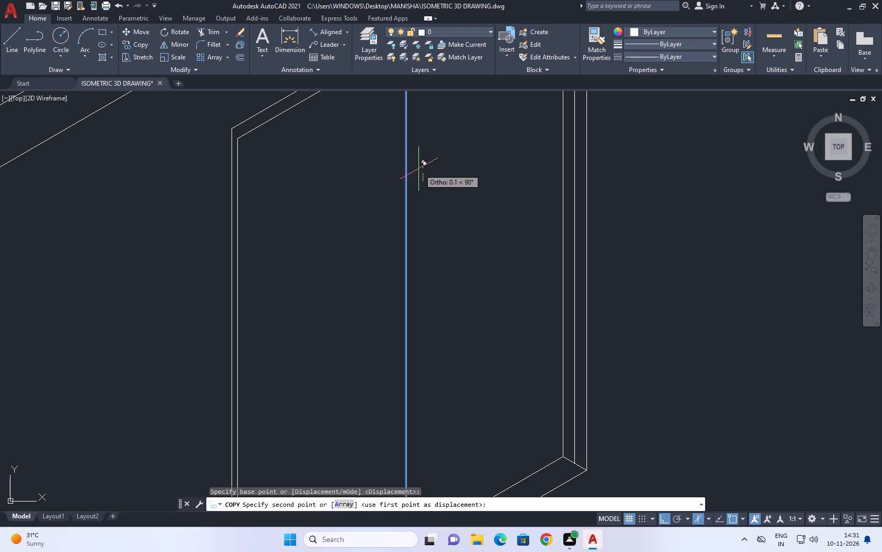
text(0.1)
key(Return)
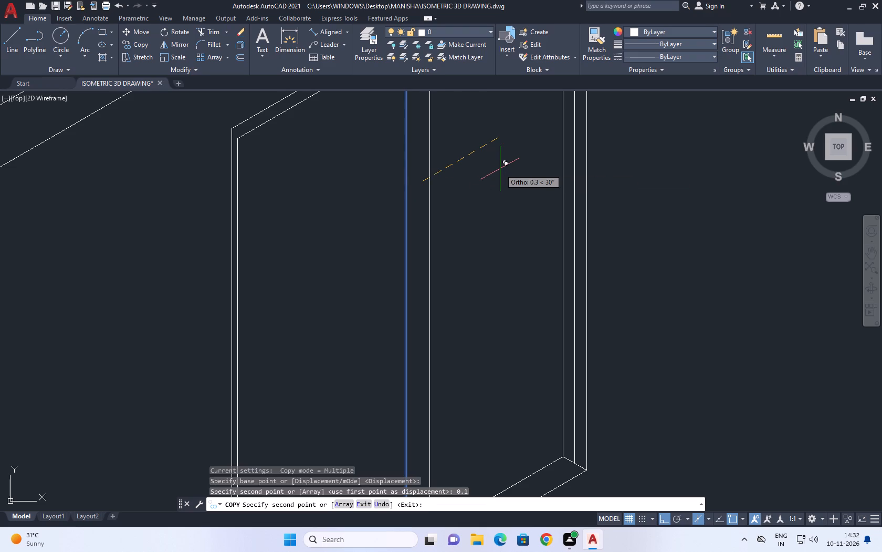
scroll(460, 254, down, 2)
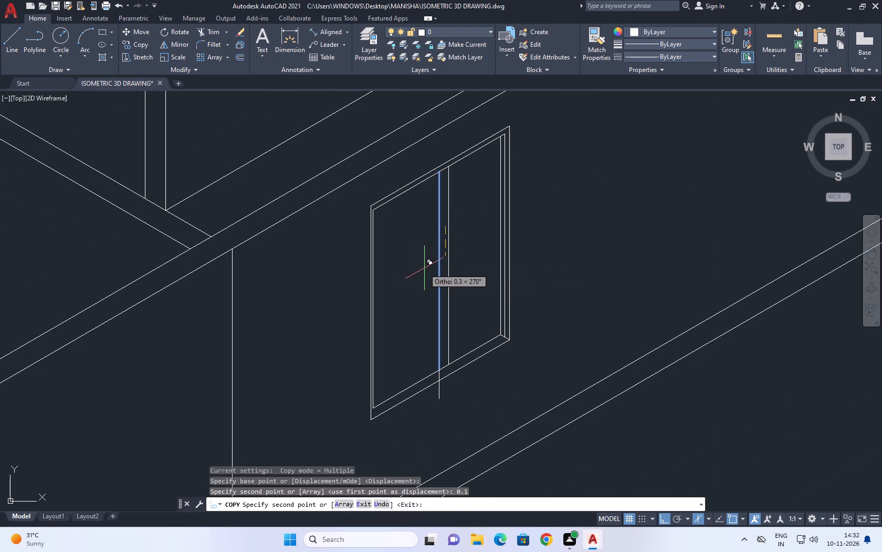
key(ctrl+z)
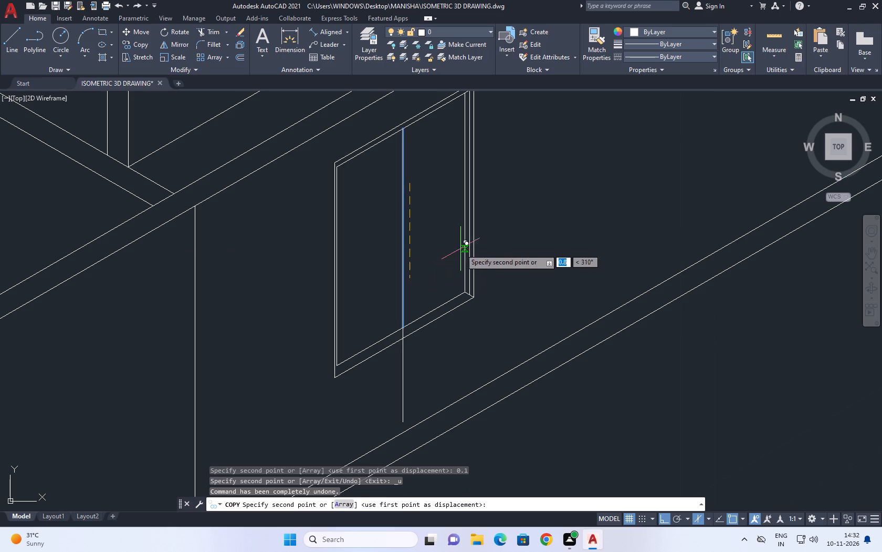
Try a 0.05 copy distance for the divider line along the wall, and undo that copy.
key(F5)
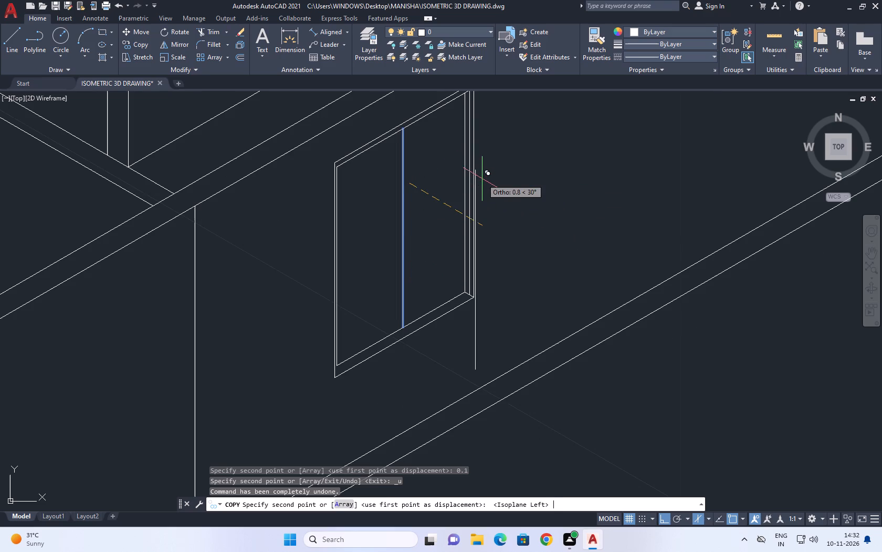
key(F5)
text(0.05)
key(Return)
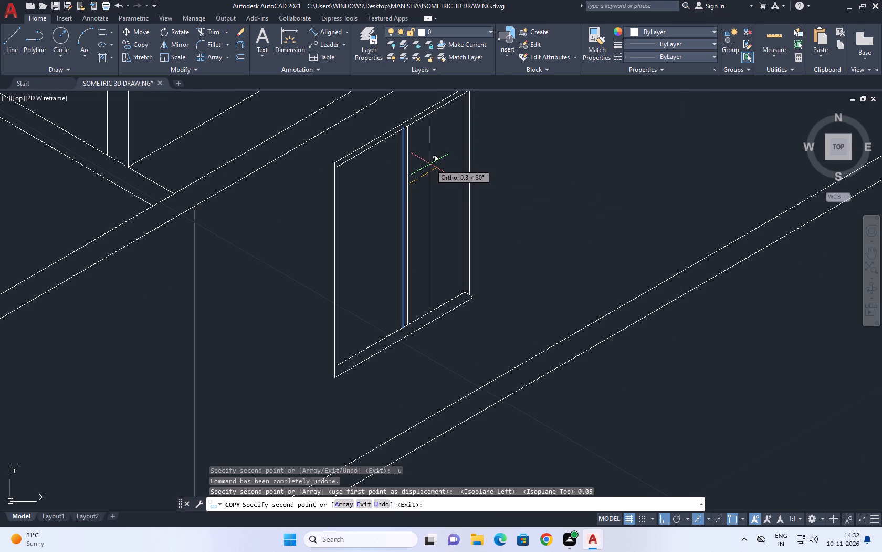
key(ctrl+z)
Copy the window's central divider line 0.025 to each side along the wall direction.
text(0.025)
key(Return)
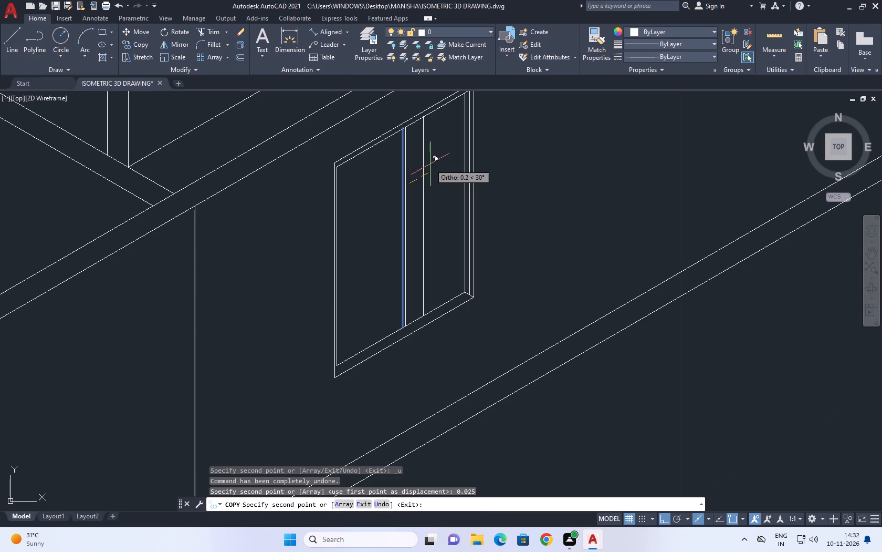
text(0.025)
key(Return)
key(space)
Delete the original central line between the two new divider lines.
scroll(415, 236, up, 1)
scroll(372, 238, up, 1)
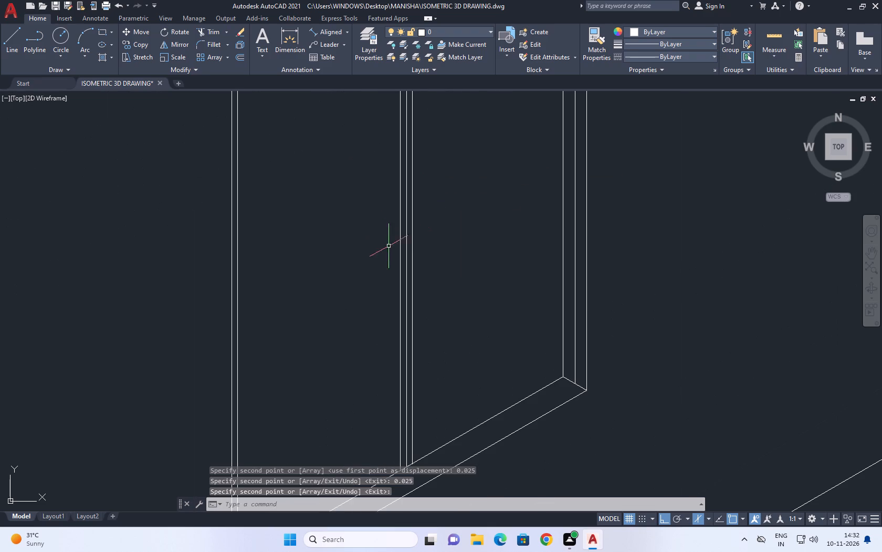
click(407, 249)
key(Delete)
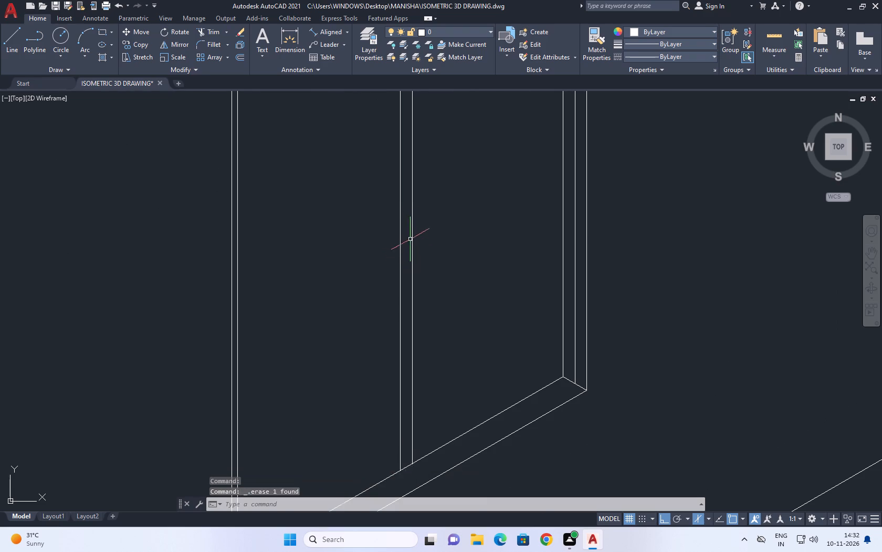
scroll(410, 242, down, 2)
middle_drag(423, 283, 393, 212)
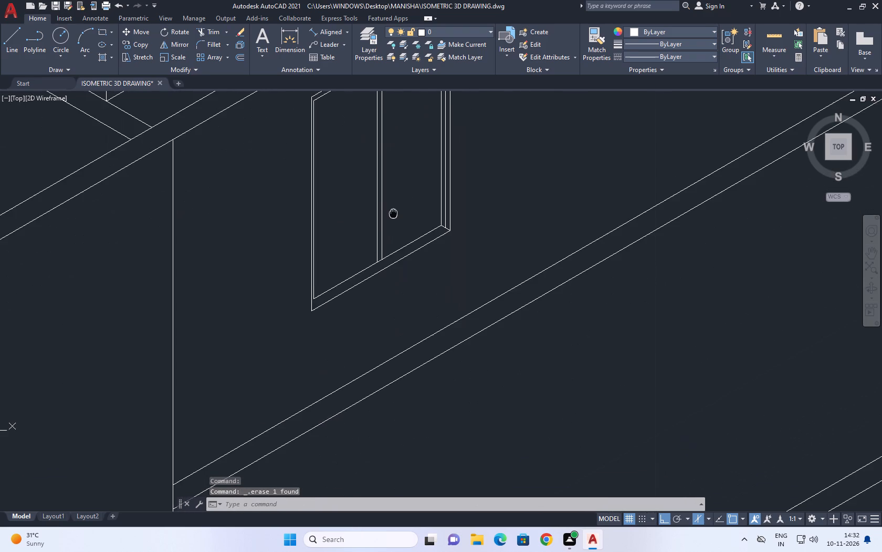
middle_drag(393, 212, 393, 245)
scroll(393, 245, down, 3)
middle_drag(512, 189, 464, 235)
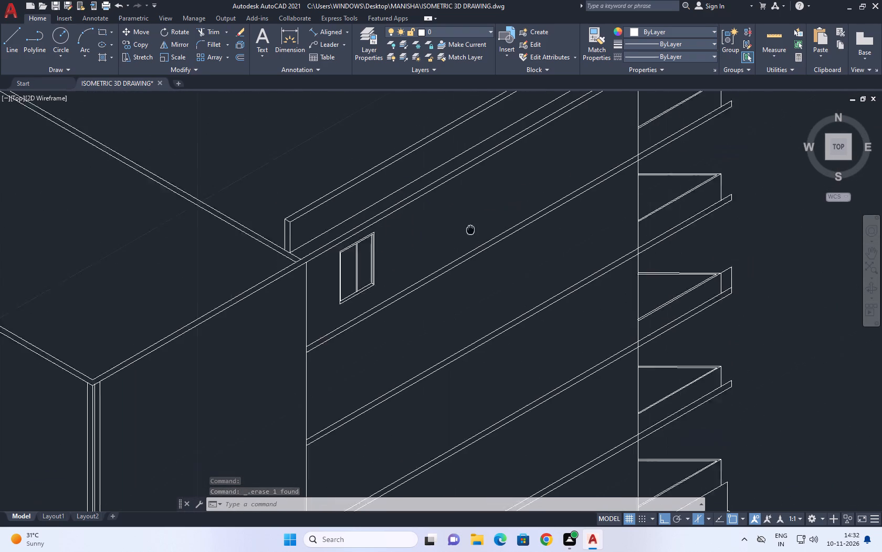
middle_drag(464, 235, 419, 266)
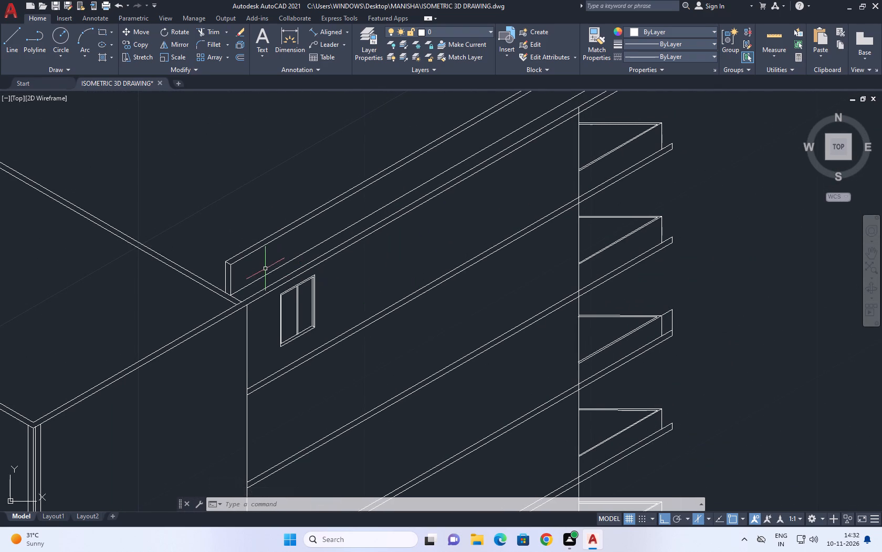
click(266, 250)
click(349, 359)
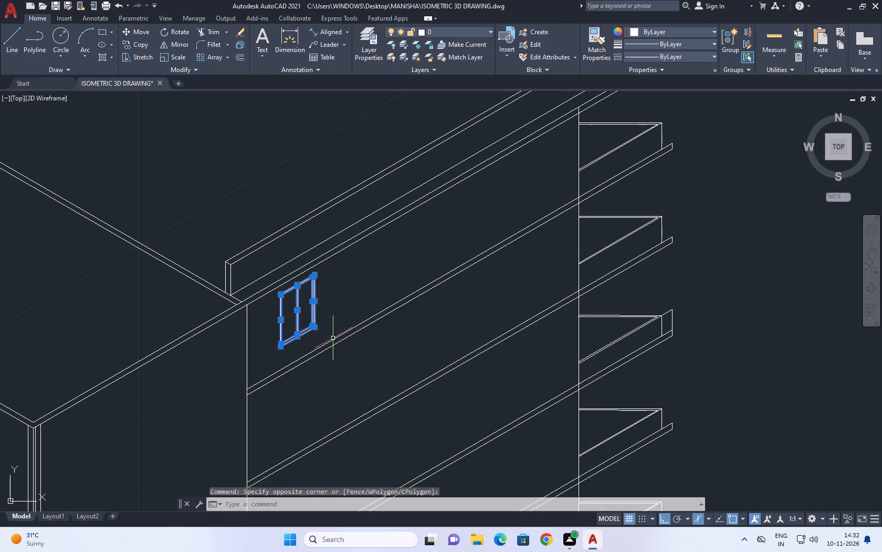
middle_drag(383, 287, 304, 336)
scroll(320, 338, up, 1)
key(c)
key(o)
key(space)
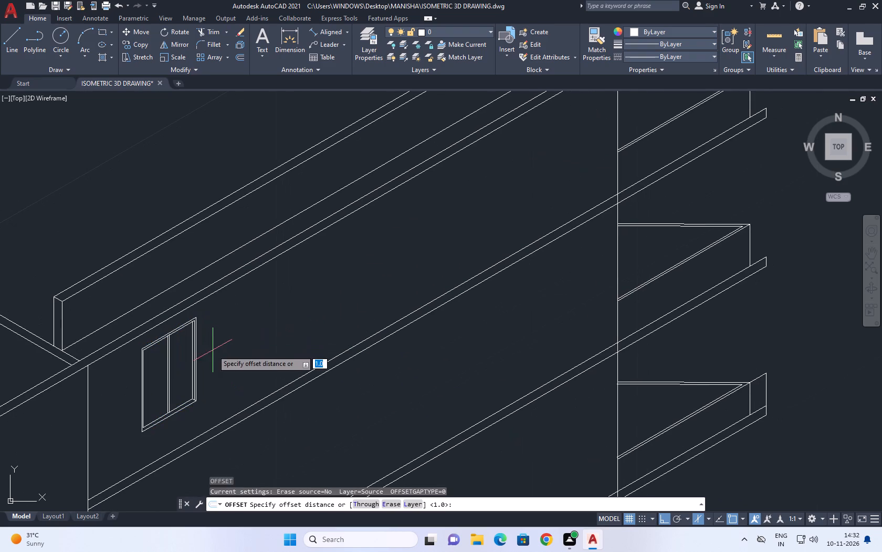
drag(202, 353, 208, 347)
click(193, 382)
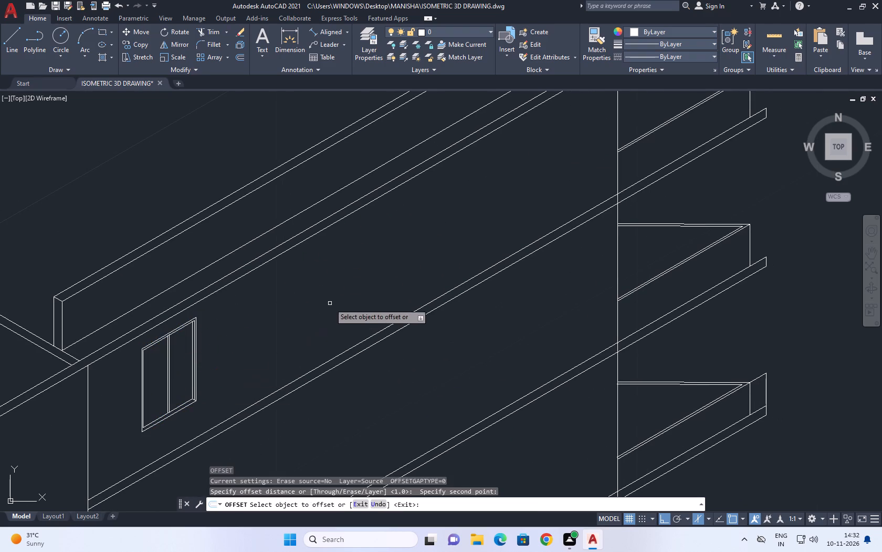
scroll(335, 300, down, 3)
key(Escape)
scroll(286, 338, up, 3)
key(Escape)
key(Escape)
Copy the complete window along the same top-storey side wall, placing the copy towards the balcony end.
click(287, 164)
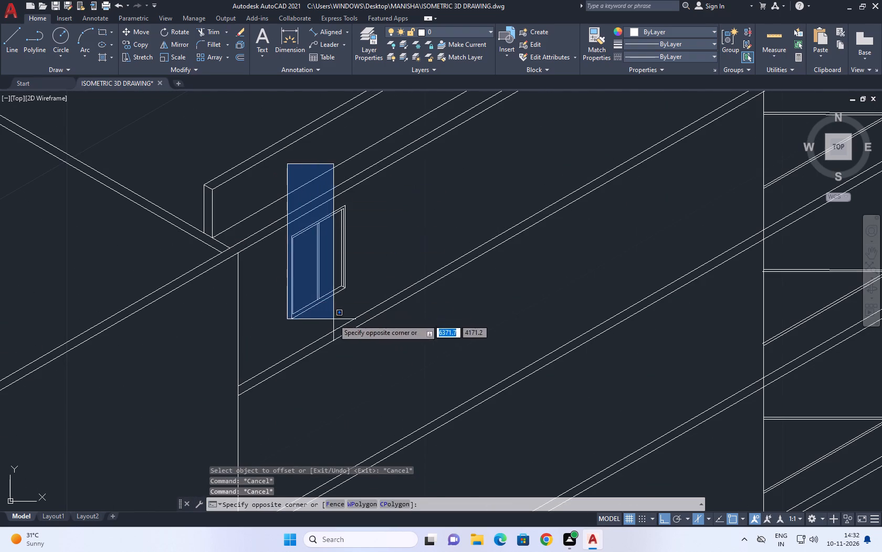
click(359, 328)
middle_drag(343, 212, 329, 254)
key(c)
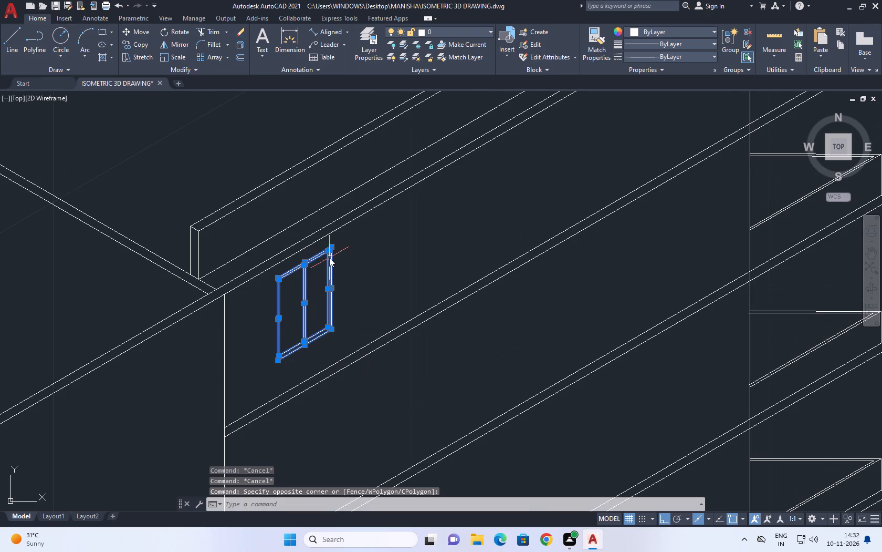
key(o)
key(space)
click(304, 362)
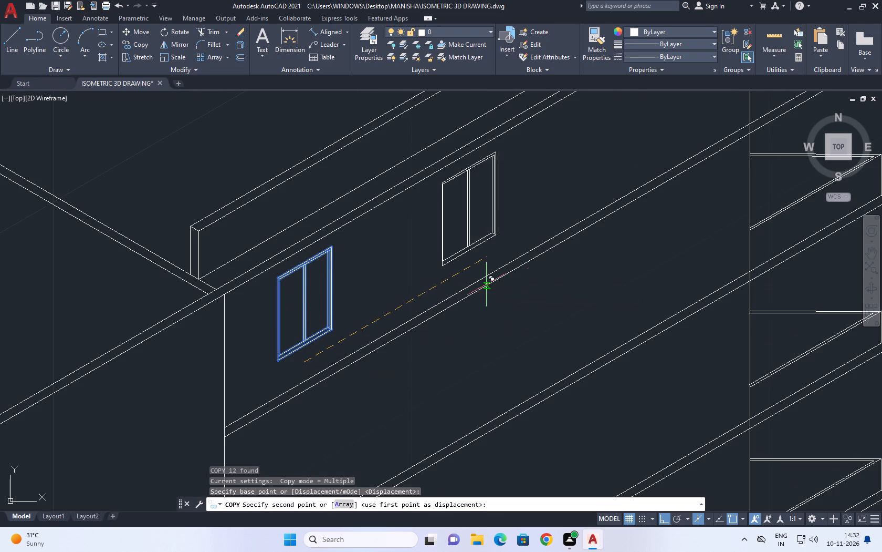
scroll(585, 263, down, 1)
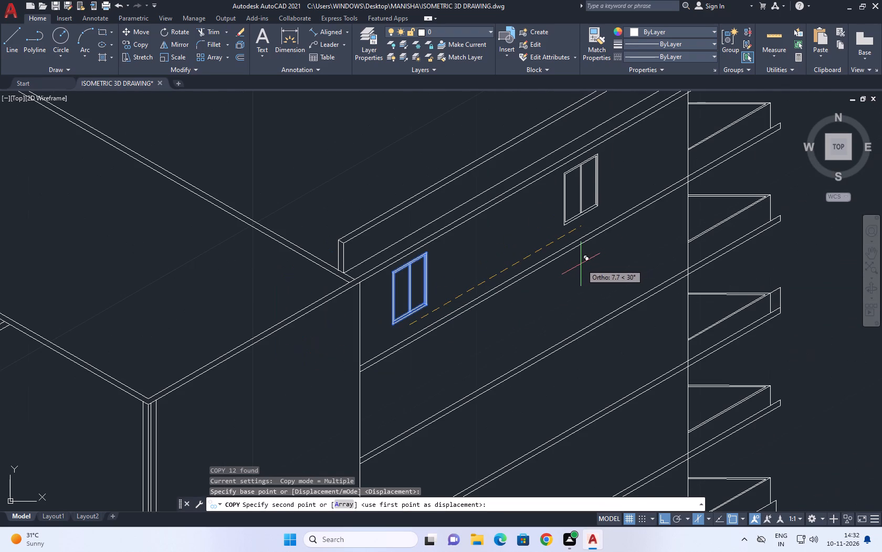
click(587, 274)
key(space)
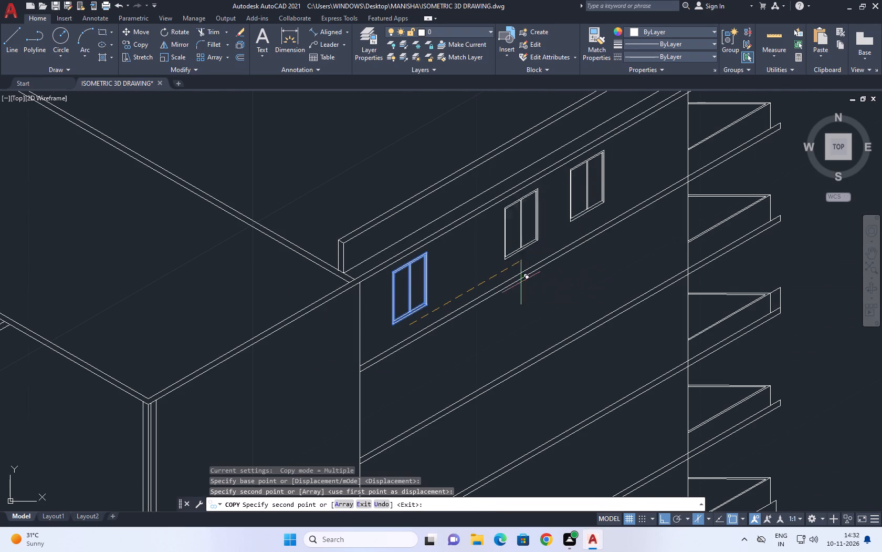
Examine the whole building, checking the two side-wall windows against the storeys and the roof edge.
middle_drag(548, 297, 435, 329)
scroll(435, 326, down, 2)
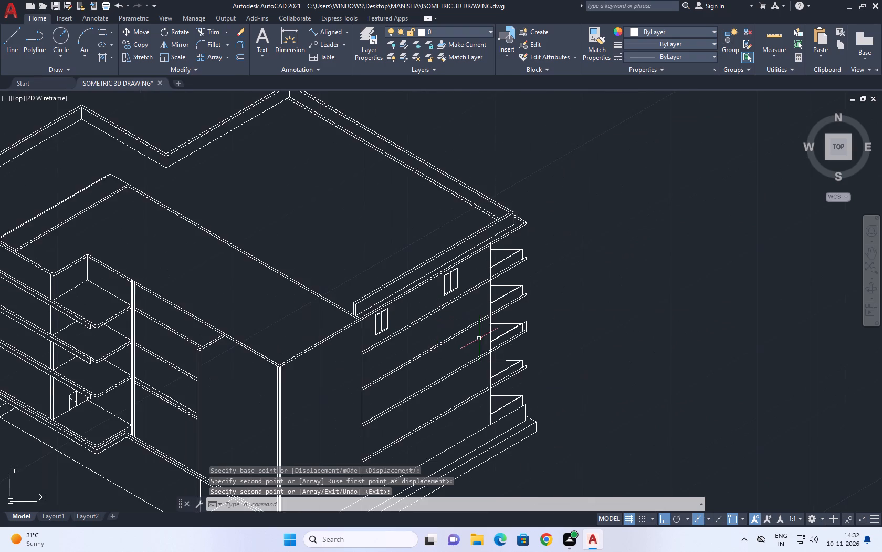
middle_drag(480, 339, 493, 268)
scroll(493, 268, down, 1)
middle_drag(553, 303, 555, 329)
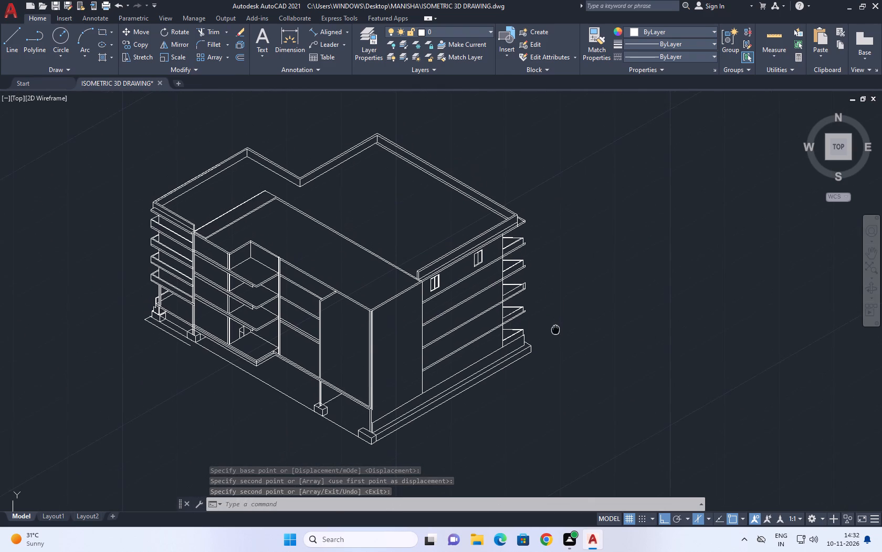
middle_drag(555, 329, 546, 336)
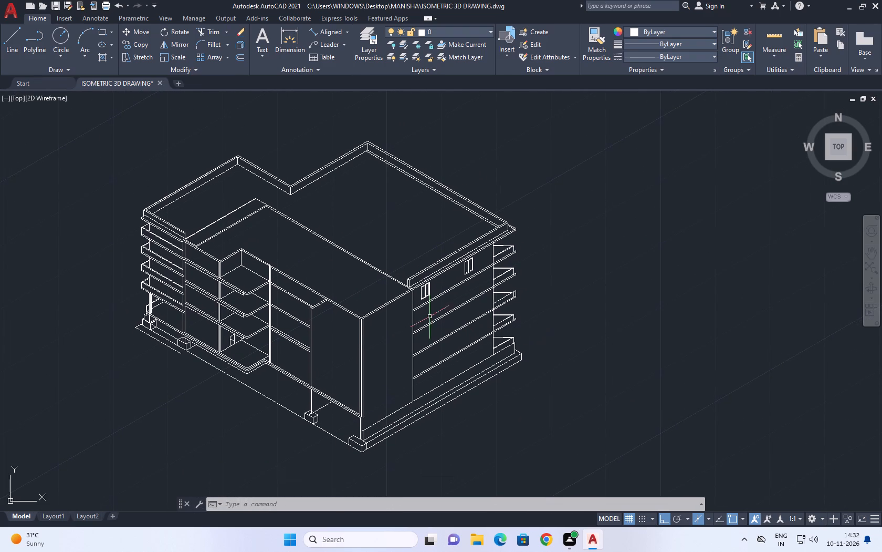
middle_drag(612, 213, 574, 223)
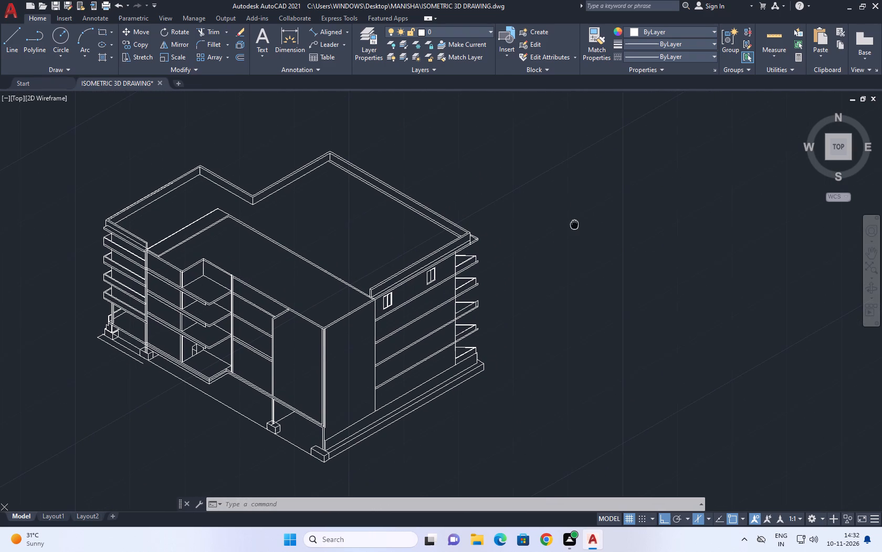
middle_drag(574, 223, 574, 223)
scroll(574, 223, down, 1)
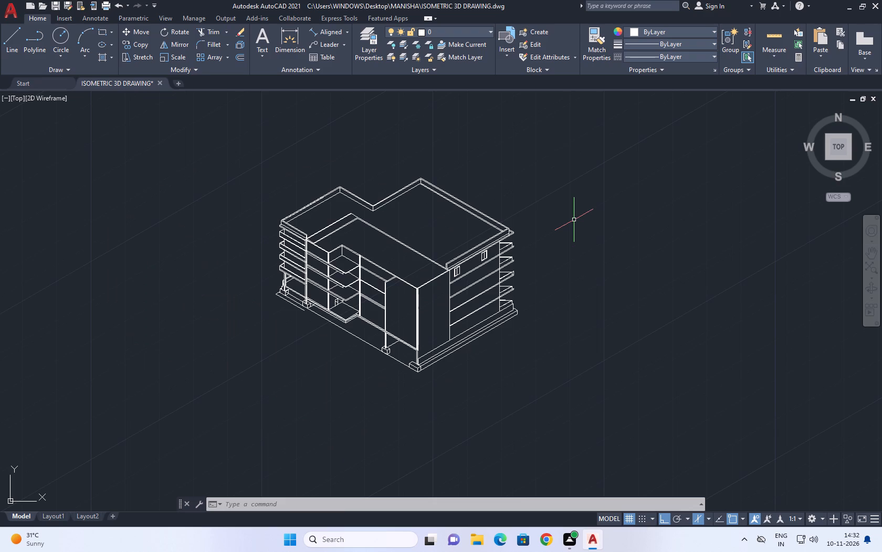
scroll(451, 248, up, 2)
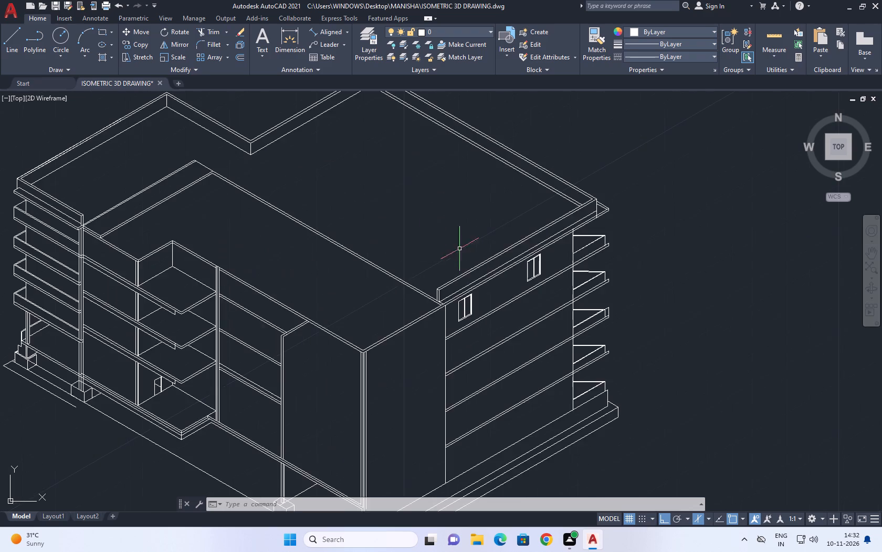
middle_drag(522, 258, 503, 205)
scroll(510, 218, down, 1)
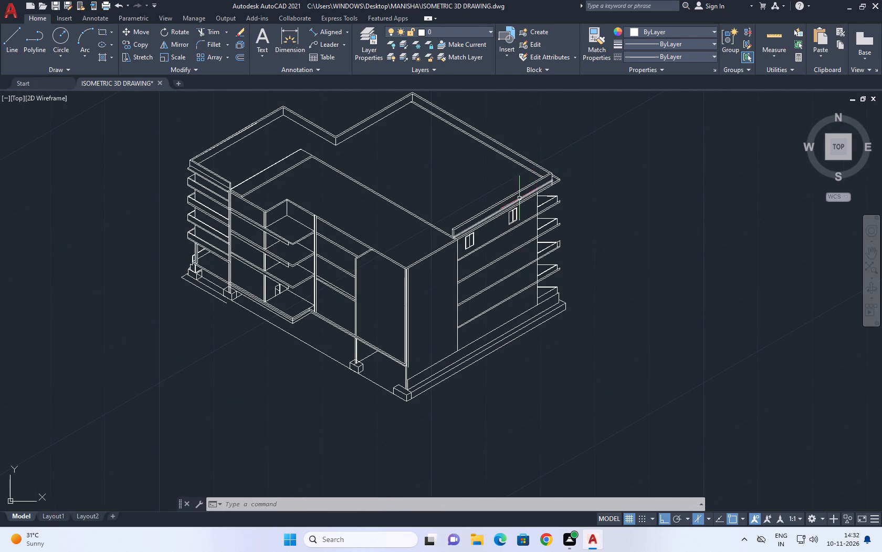
Move the roof's far parapet and slab-edge lines from the parapet corner line's lower end to the top of the side wall's far vertical edge.
middle_drag(458, 129, 466, 203)
click(526, 179)
click(438, 226)
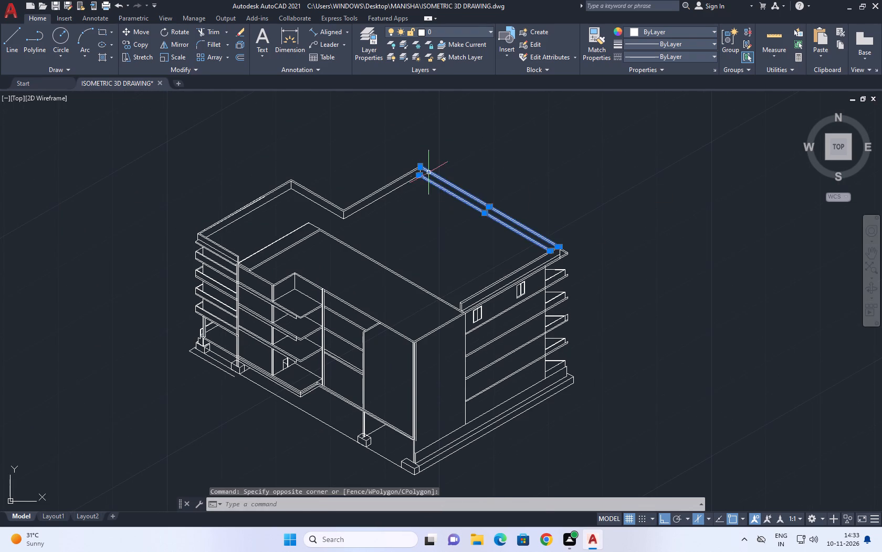
scroll(423, 170, up, 1)
click(398, 136)
click(433, 218)
middle_drag(680, 255, 583, 221)
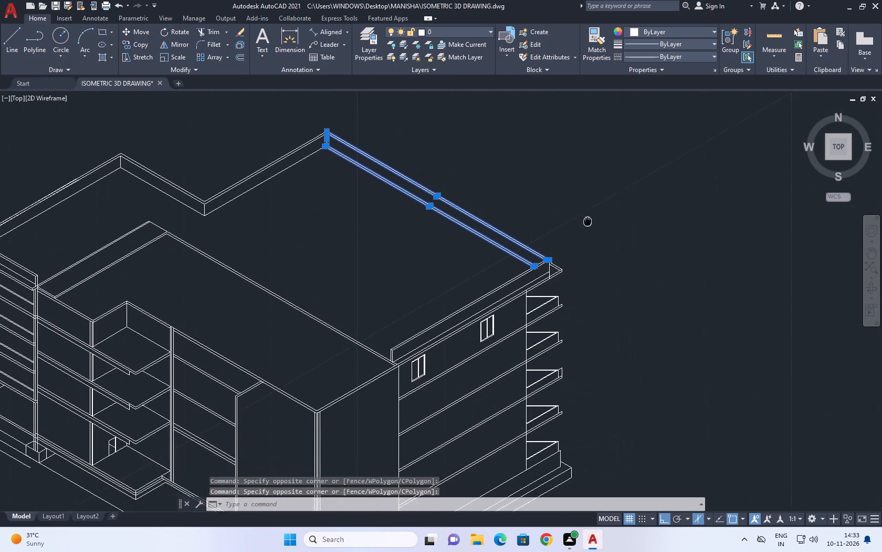
middle_drag(583, 221, 533, 206)
scroll(469, 258, up, 2)
click(437, 144)
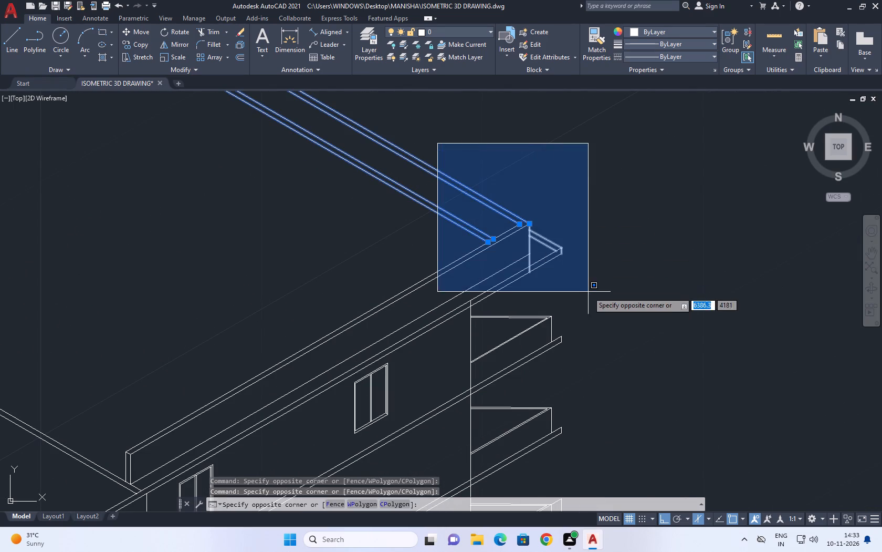
click(611, 300)
scroll(469, 228, down, 2)
middle_drag(466, 271, 552, 283)
text(M)
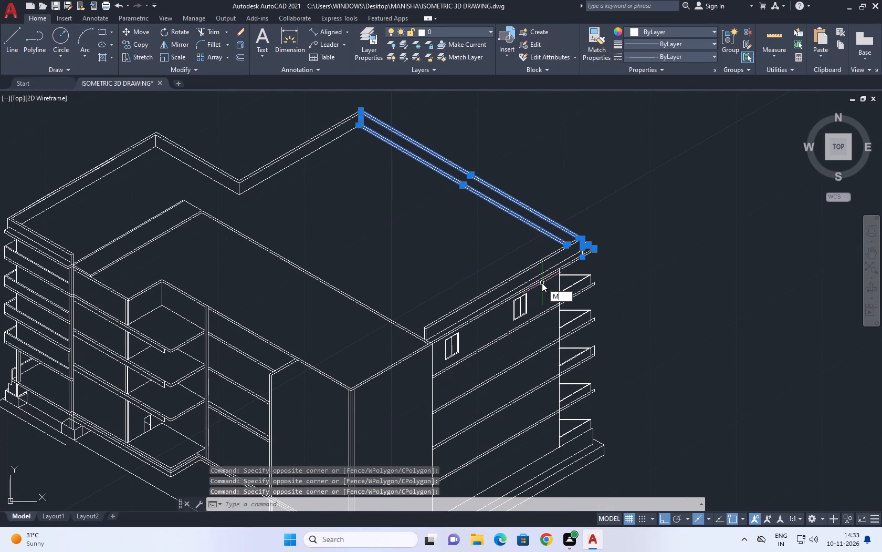
key(space)
scroll(588, 260, up, 3)
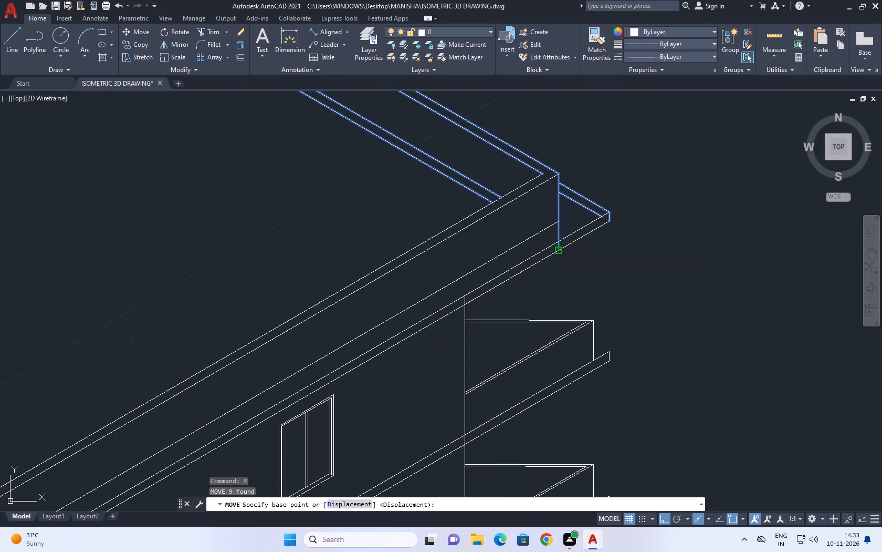
click(561, 249)
click(465, 305)
Trim the parapet and slab-edge line ends that project beyond the roof's corner above the side wall's far vertical edge.
scroll(523, 280, down, 2)
middle_drag(579, 220, 560, 258)
text(TR)
key(space)
click(481, 258)
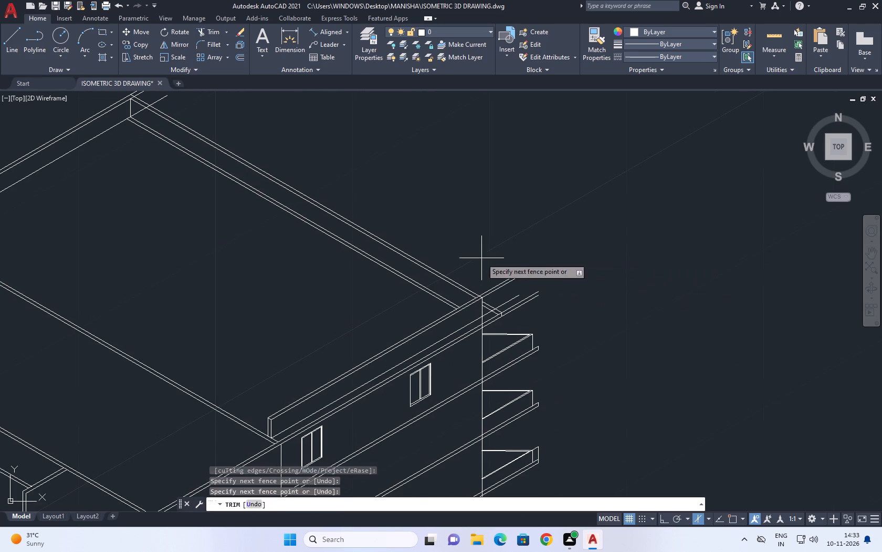
click(531, 314)
scroll(505, 314, up, 3)
click(444, 313)
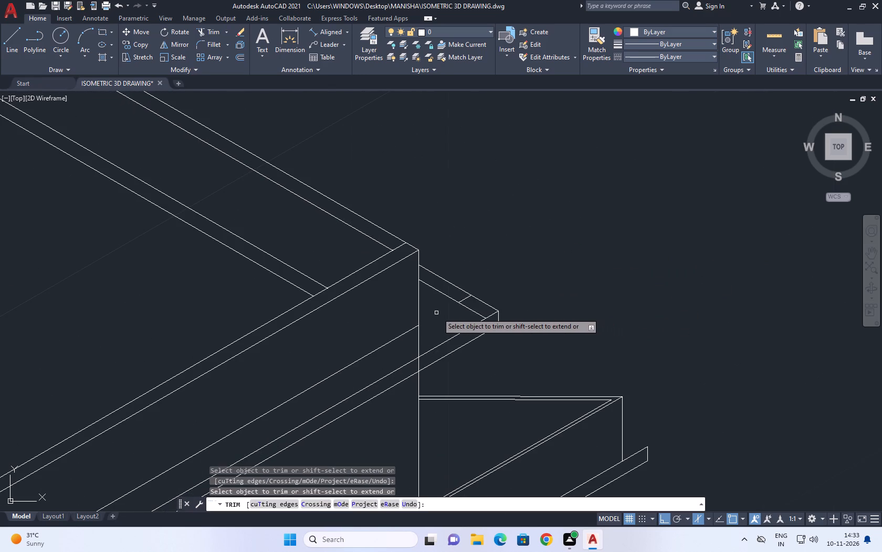
click(467, 301)
click(466, 295)
scroll(516, 310, down, 3)
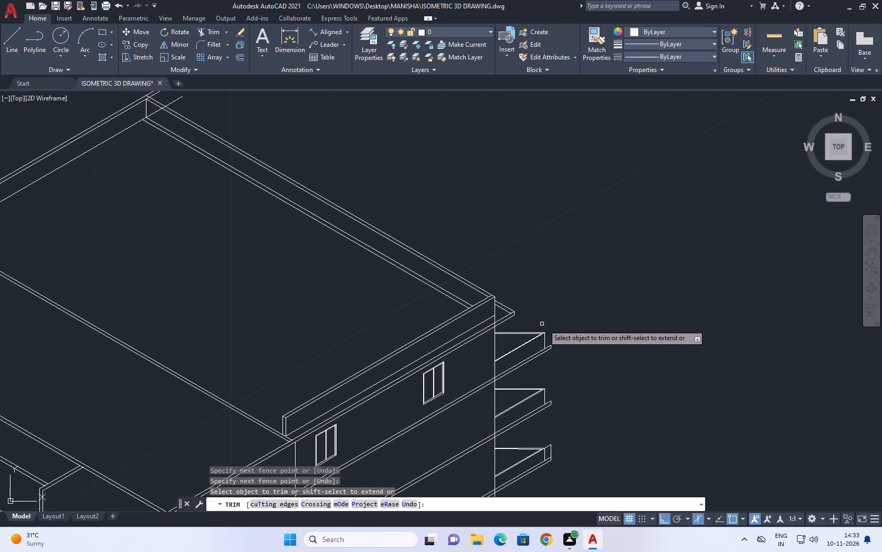
key(space)
Trim the overhanging parapet line ends and leftover segments at the roof's rear corner so the edges meet cleanly.
middle_drag(522, 308, 534, 321)
scroll(537, 320, down, 2)
scroll(385, 233, up, 3)
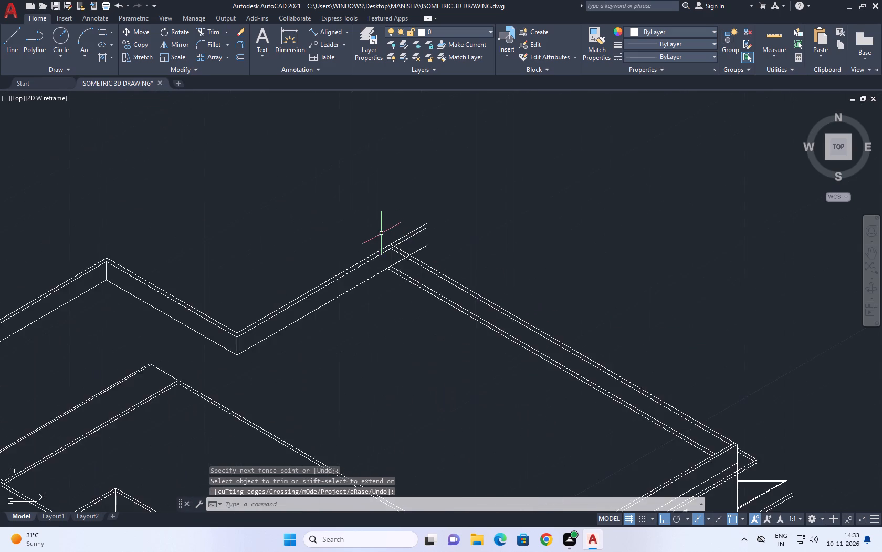
scroll(385, 239, up, 1)
key(space)
click(494, 284)
click(461, 203)
click(418, 290)
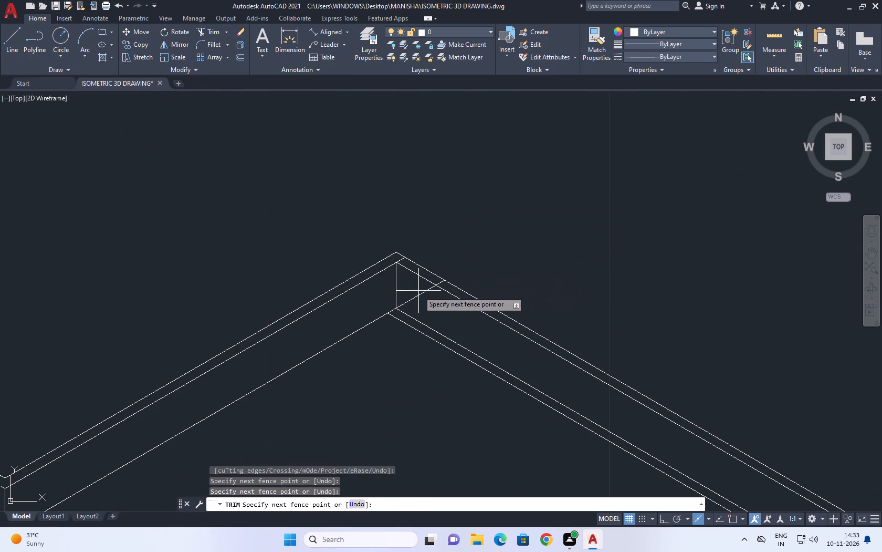
click(418, 294)
scroll(423, 285, up, 2)
drag(422, 296, 422, 303)
drag(408, 319, 408, 324)
click(466, 278)
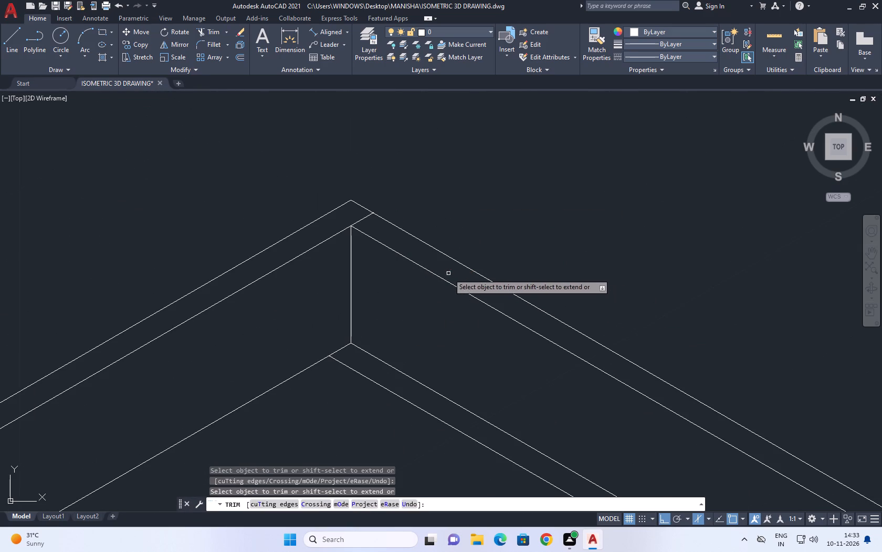
click(366, 220)
click(358, 216)
scroll(409, 216, down, 5)
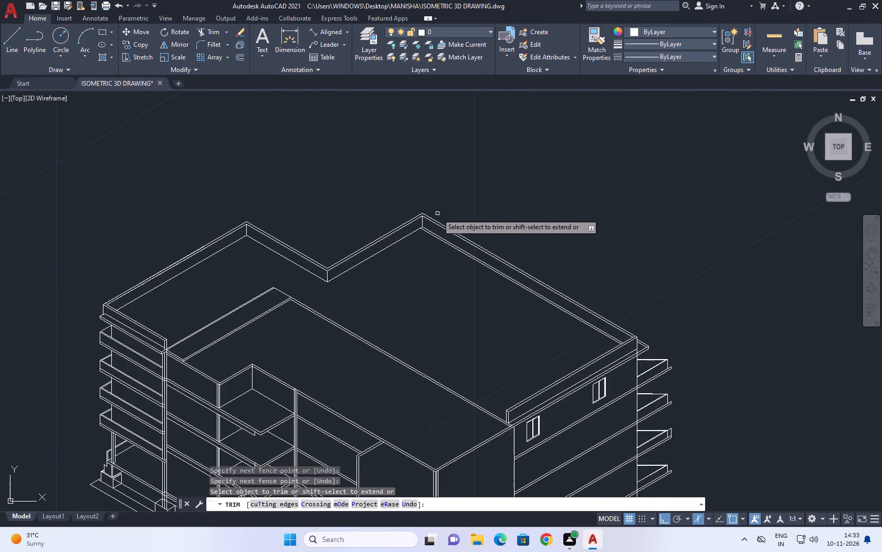
key(space)
Draw a vertical line from the side wall's top edge, along the balcony-end window's outer side, down past the building base.
scroll(483, 218, down, 3)
middle_drag(637, 296, 606, 263)
scroll(480, 240, up, 2)
scroll(506, 183, up, 1)
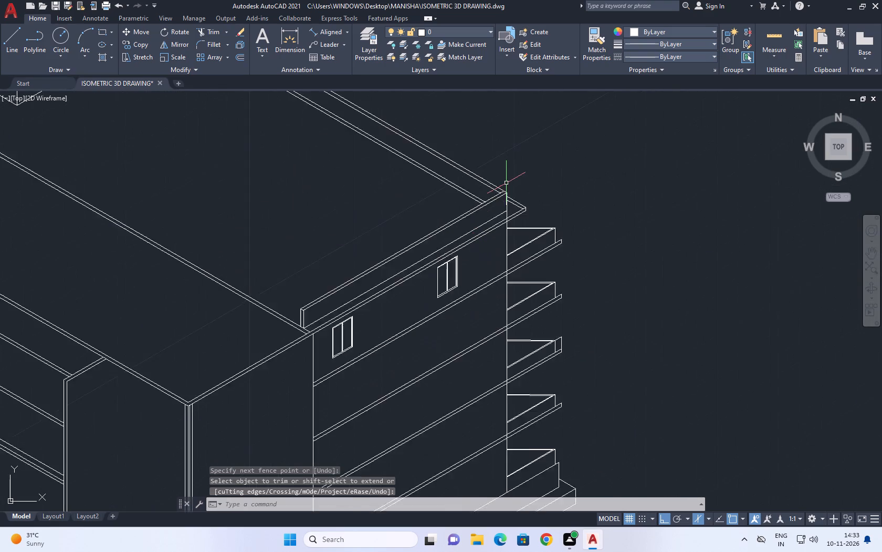
scroll(506, 183, up, 2)
scroll(537, 142, down, 2)
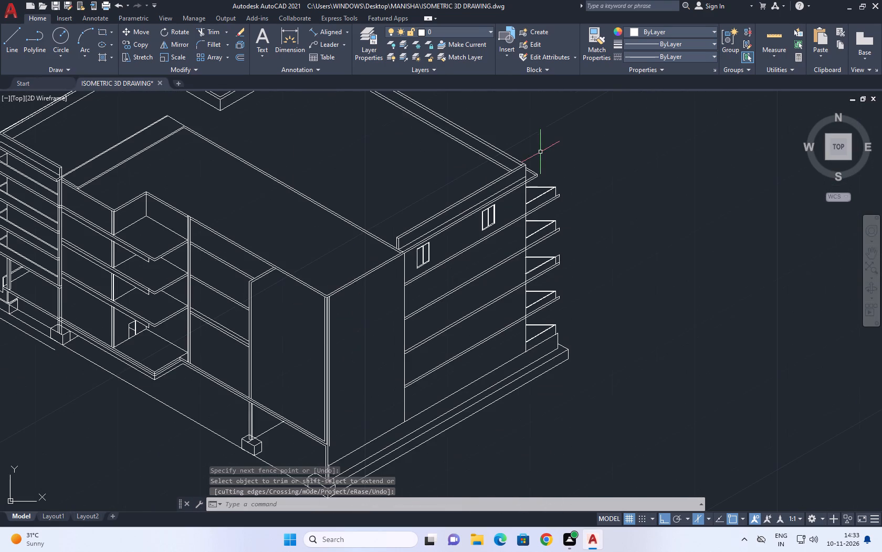
scroll(496, 212, up, 2)
middle_drag(548, 208, 545, 199)
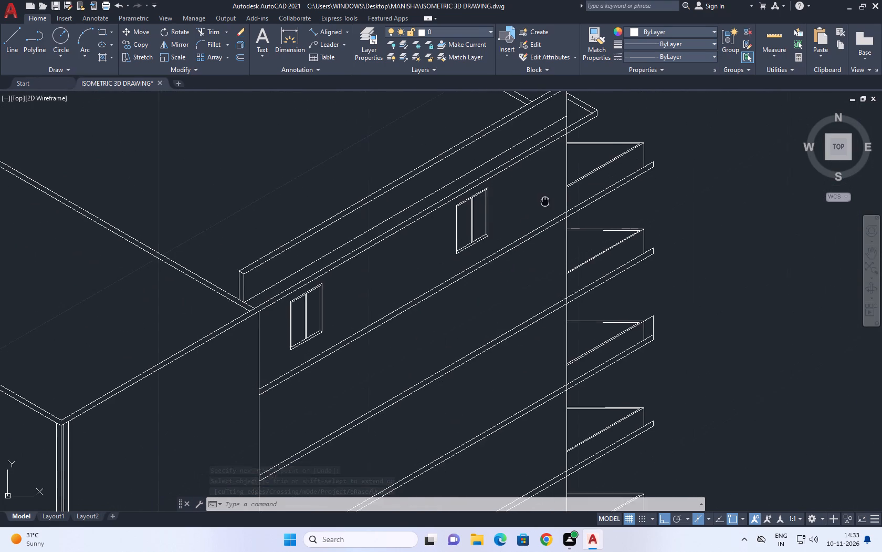
middle_drag(545, 199, 544, 157)
key(l)
key(space)
scroll(489, 132, down, 1)
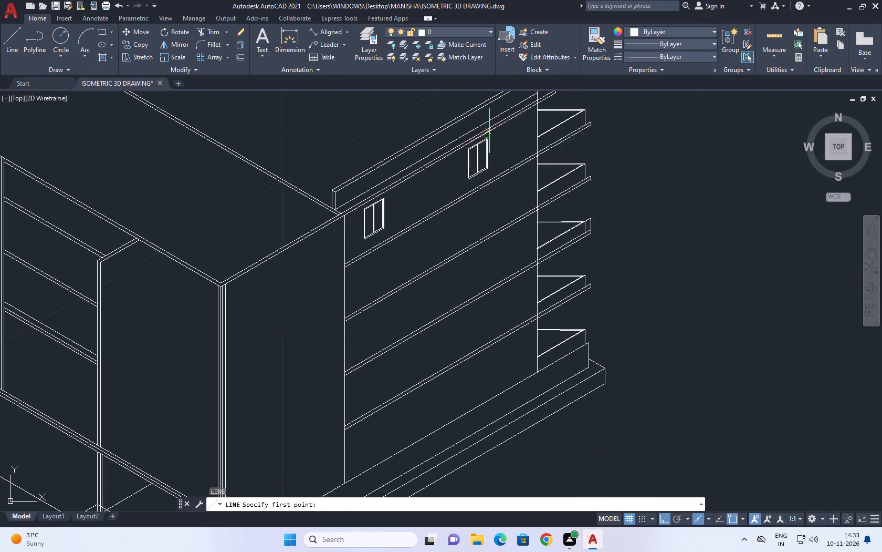
click(490, 128)
click(511, 458)
key(Escape)
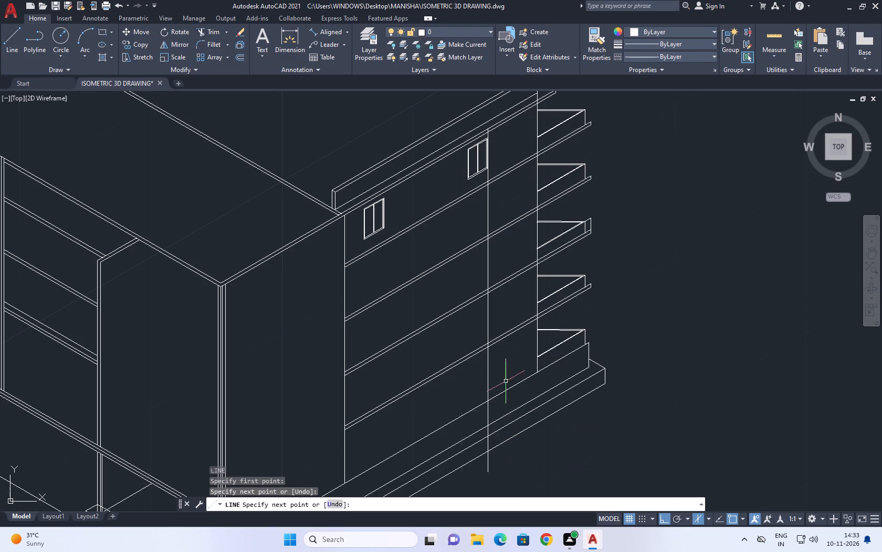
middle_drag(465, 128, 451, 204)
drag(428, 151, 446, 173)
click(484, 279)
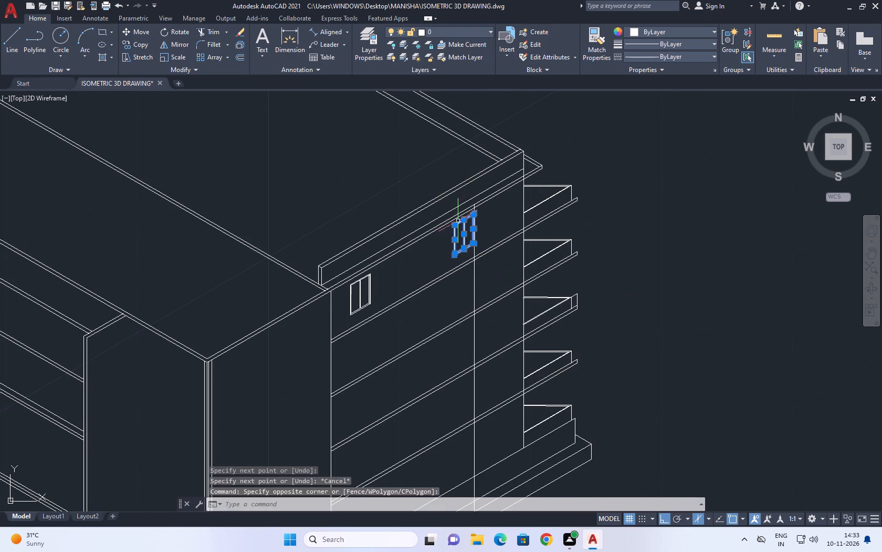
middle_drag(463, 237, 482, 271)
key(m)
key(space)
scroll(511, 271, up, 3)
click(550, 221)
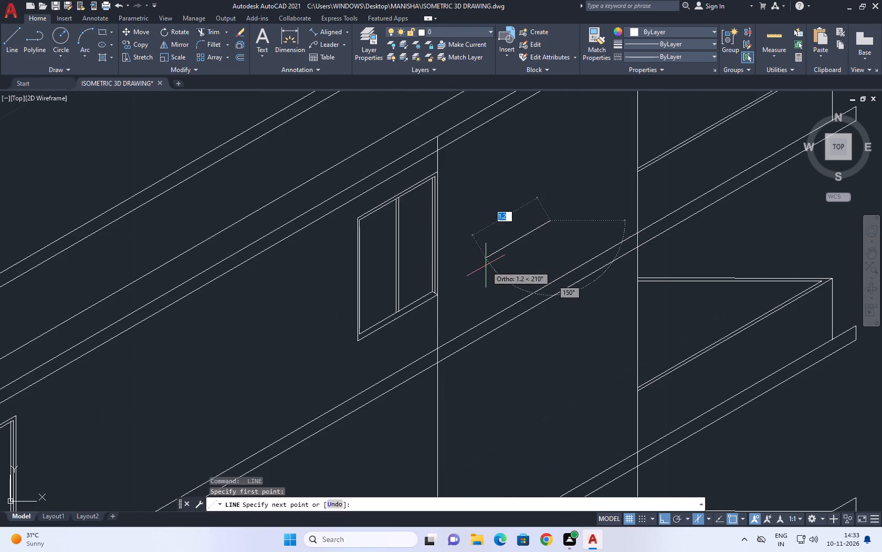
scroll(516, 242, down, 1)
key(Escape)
Move the balcony-end window along the side wall towards the other window, clear of the new vertical line.
click(406, 161)
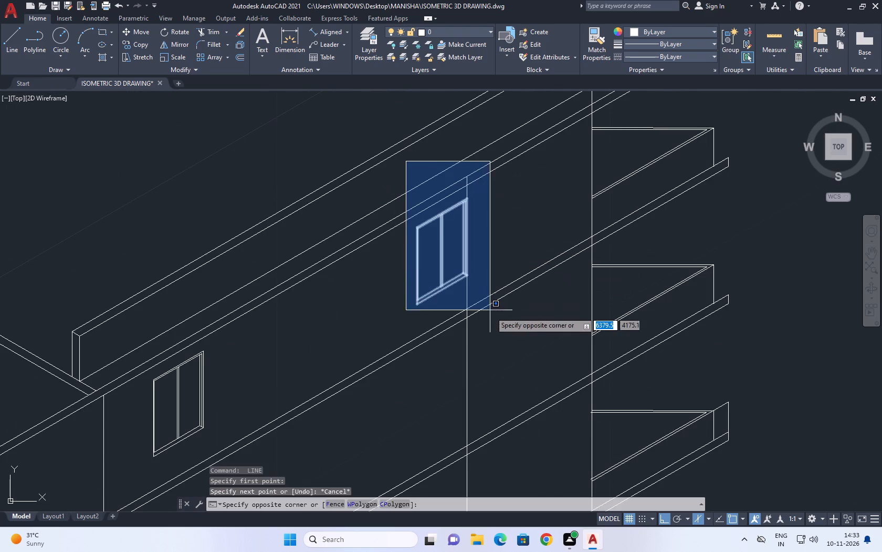
click(492, 320)
middle_drag(430, 257, 530, 216)
key(m)
key(space)
click(465, 267)
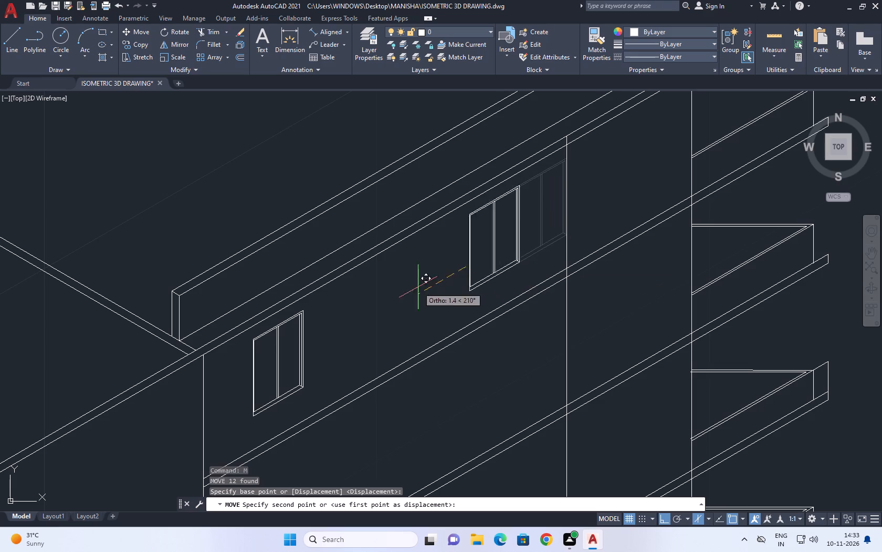
click(381, 311)
scroll(417, 290, down, 2)
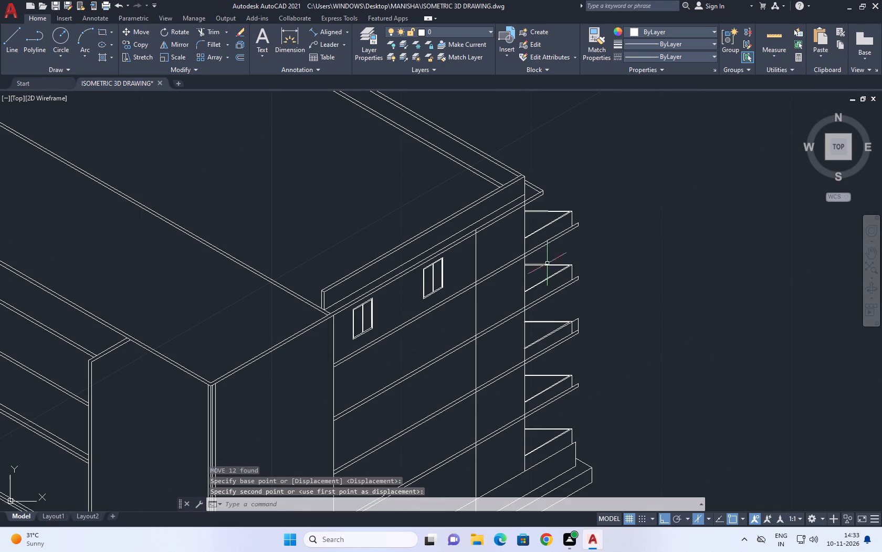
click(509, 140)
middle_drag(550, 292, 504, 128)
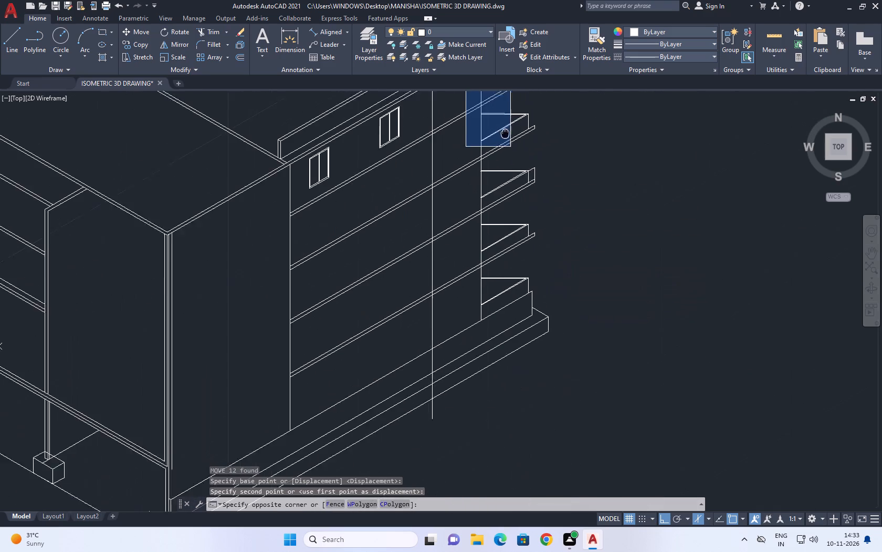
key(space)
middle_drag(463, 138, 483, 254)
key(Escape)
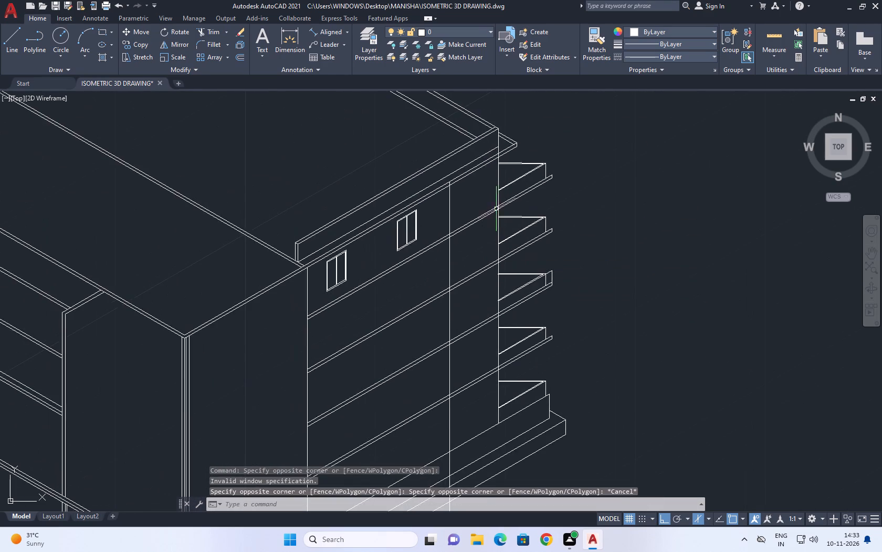
Move the balcony railing lines of all five storeys about 3.7 units along the side wall, from its far edge to the new vertical line.
scroll(548, 169, up, 3)
click(555, 126)
click(469, 174)
middle_drag(613, 215, 612, 214)
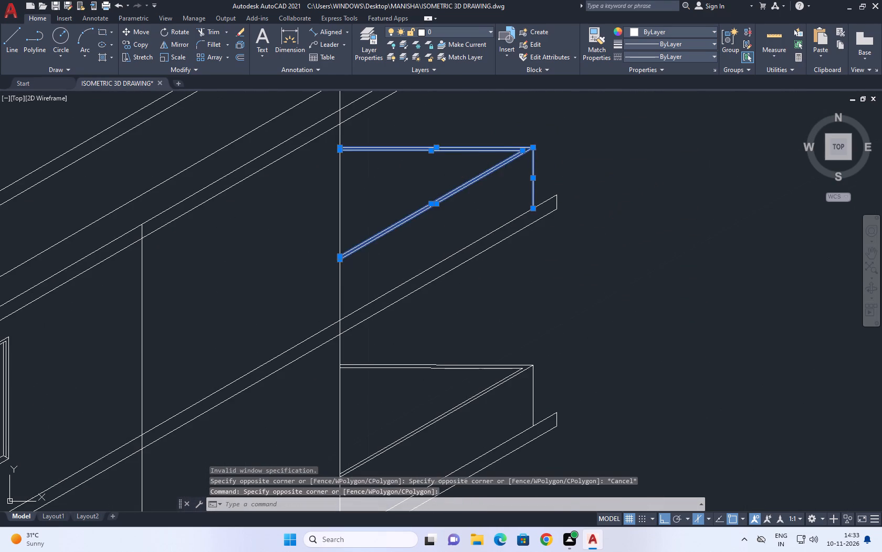
middle_drag(612, 214, 627, 129)
scroll(581, 221, down, 2)
click(575, 231)
click(531, 256)
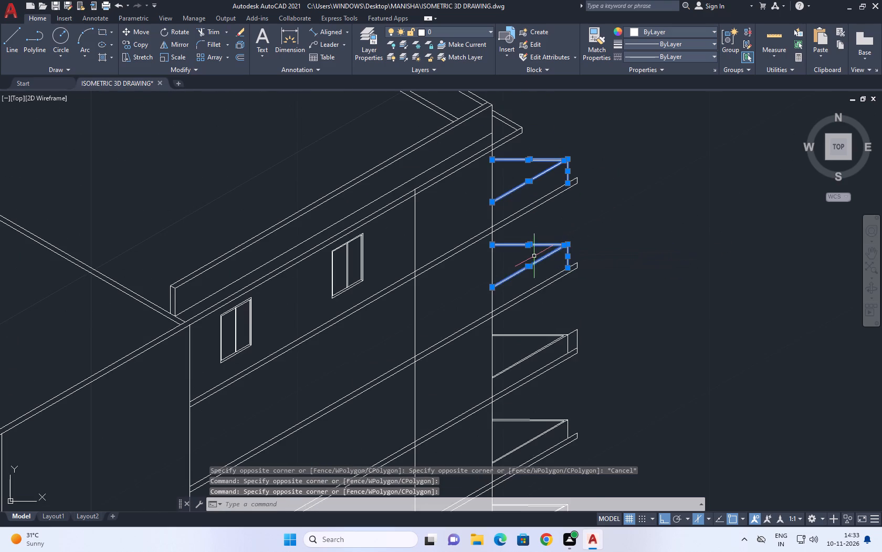
middle_drag(586, 252, 598, 144)
scroll(580, 215, up, 3)
click(619, 217)
click(517, 262)
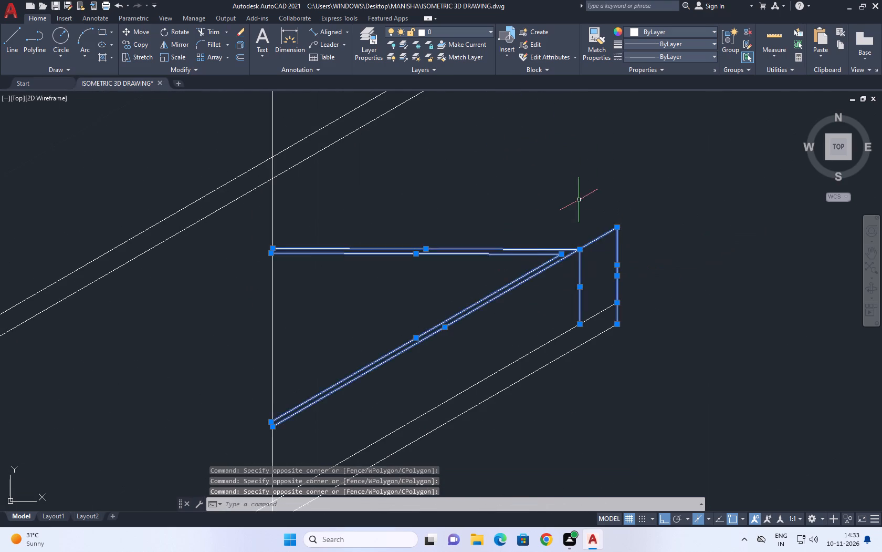
scroll(579, 188, down, 2)
scroll(581, 353, up, 3)
drag(584, 345, 559, 333)
drag(447, 318, 436, 313)
scroll(521, 241, down, 3)
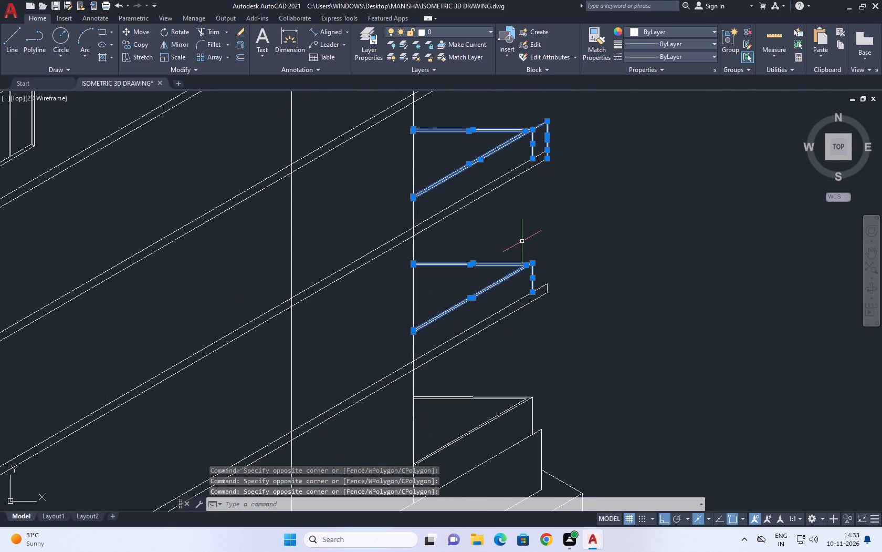
drag(540, 417, 534, 401)
click(509, 376)
scroll(557, 312, down, 2)
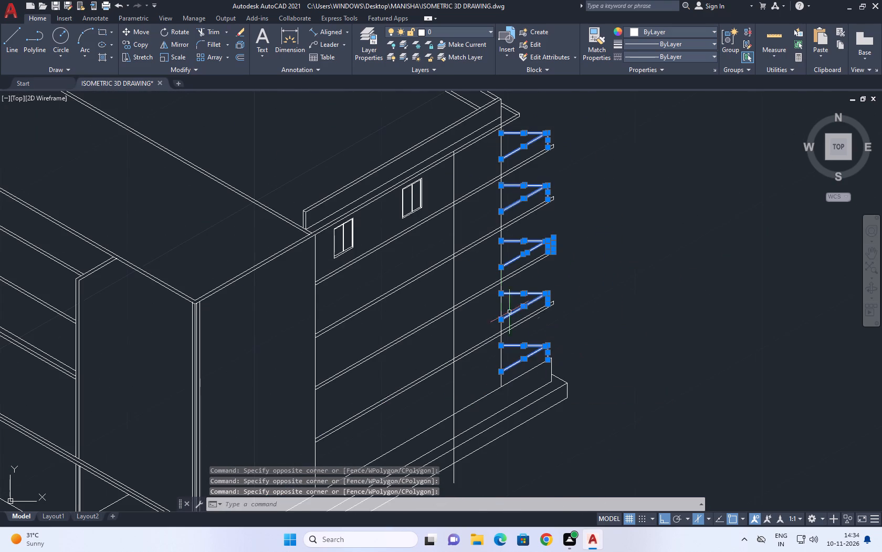
middle_drag(499, 287, 535, 309)
text(M)
key(space)
scroll(516, 414, up, 1)
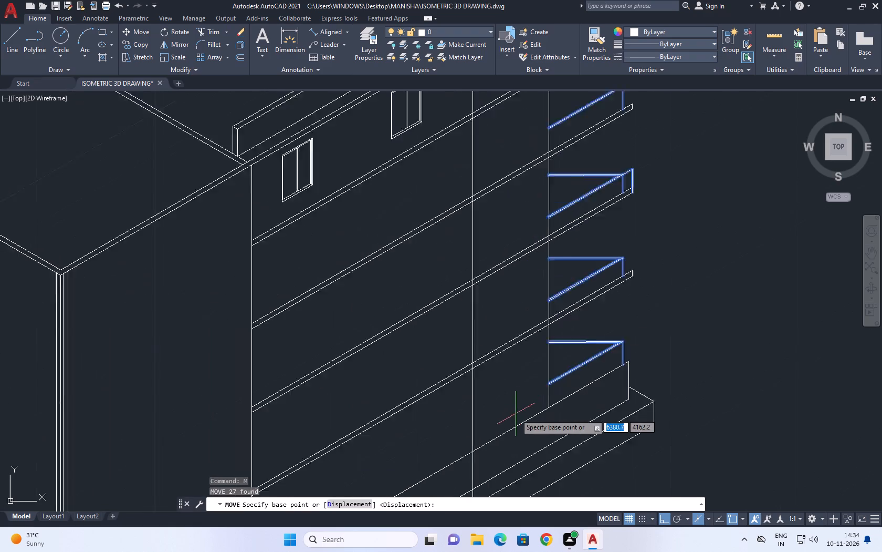
scroll(516, 414, up, 2)
scroll(589, 387, down, 3)
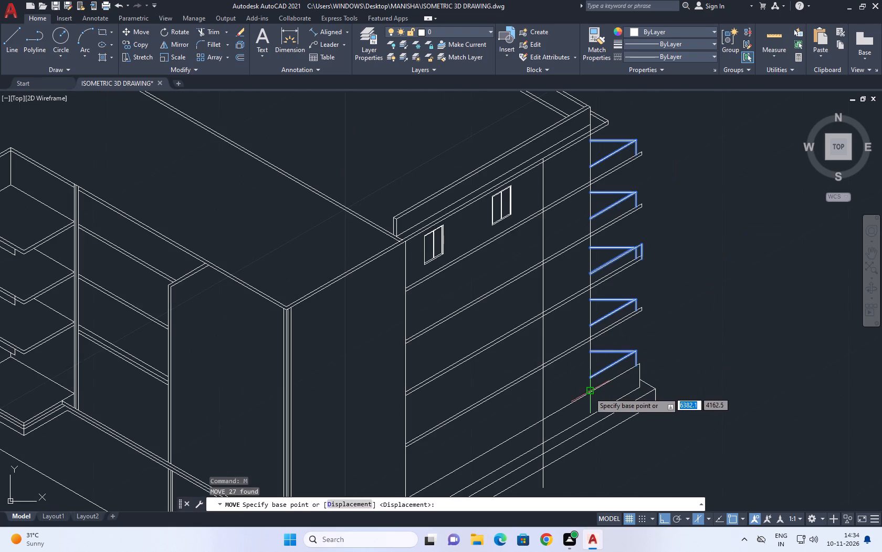
middle_drag(584, 394, 588, 401)
scroll(590, 189, up, 2)
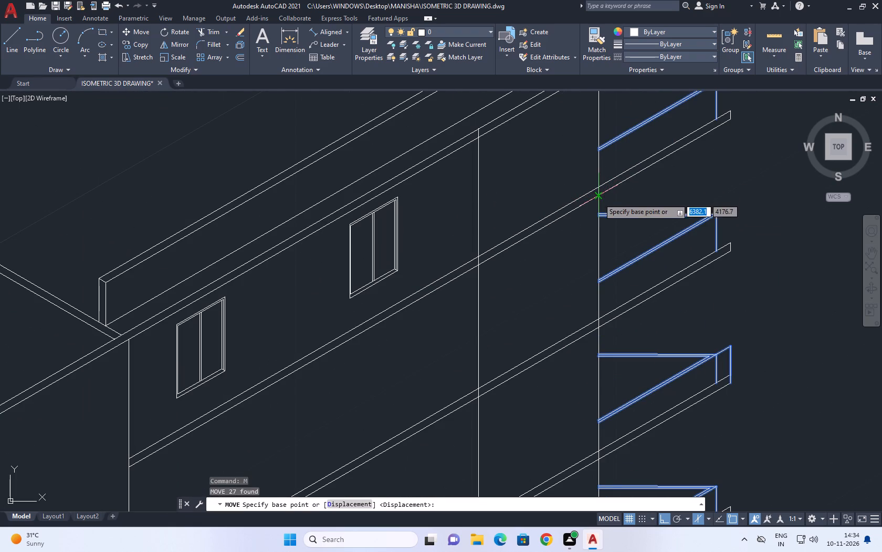
scroll(603, 200, down, 1)
click(539, 263)
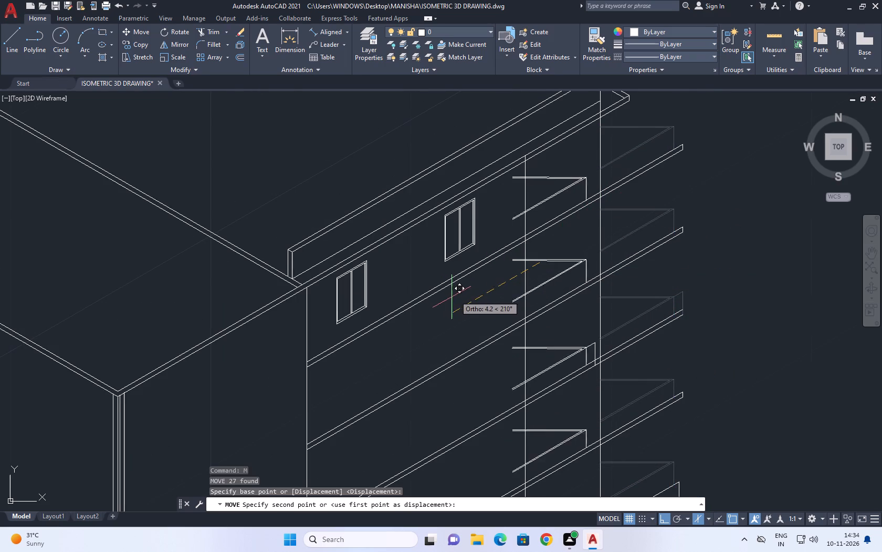
scroll(476, 288, up, 1)
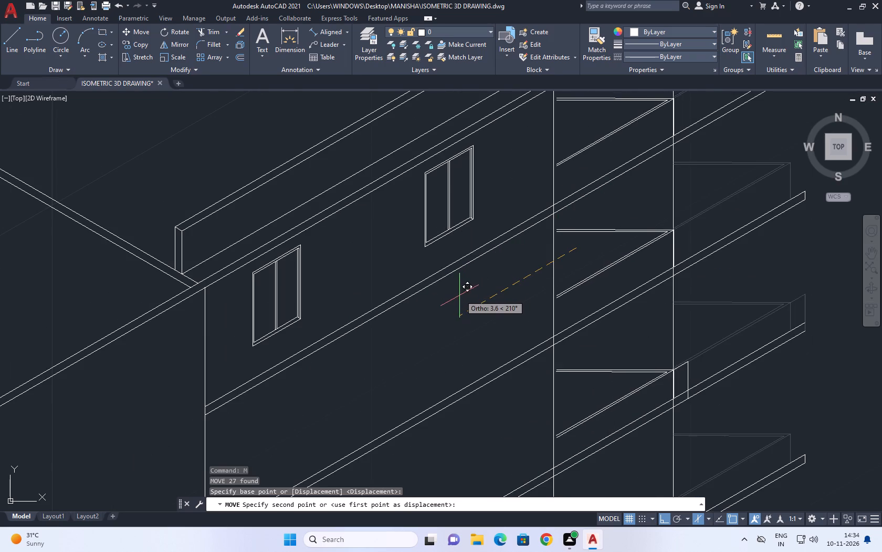
scroll(456, 297, up, 1)
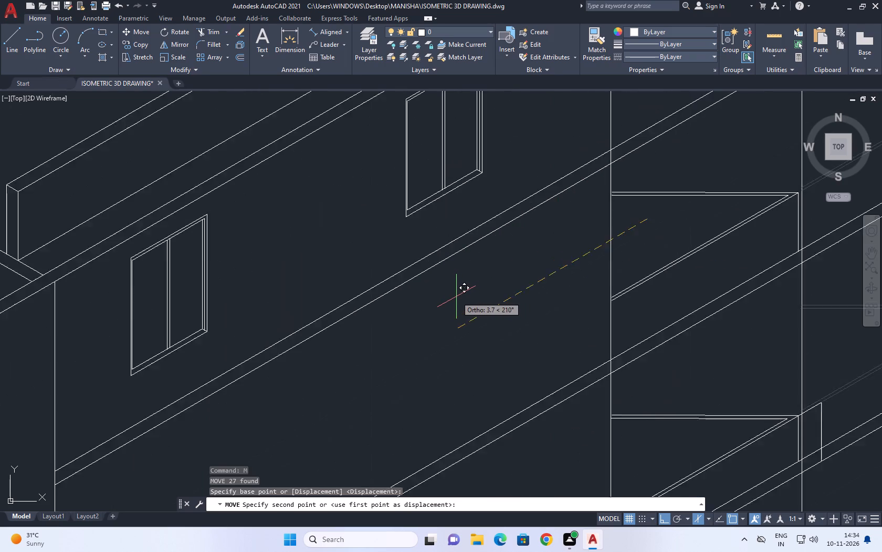
scroll(456, 297, up, 1)
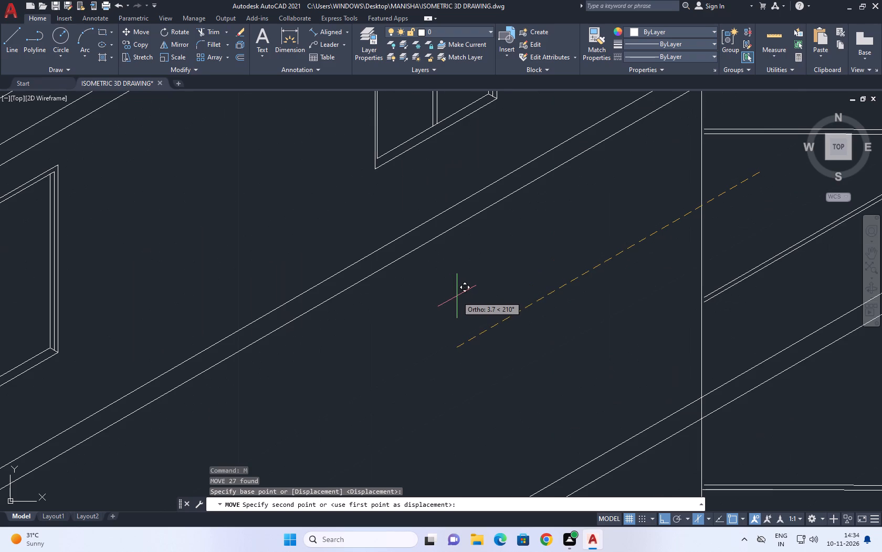
click(454, 299)
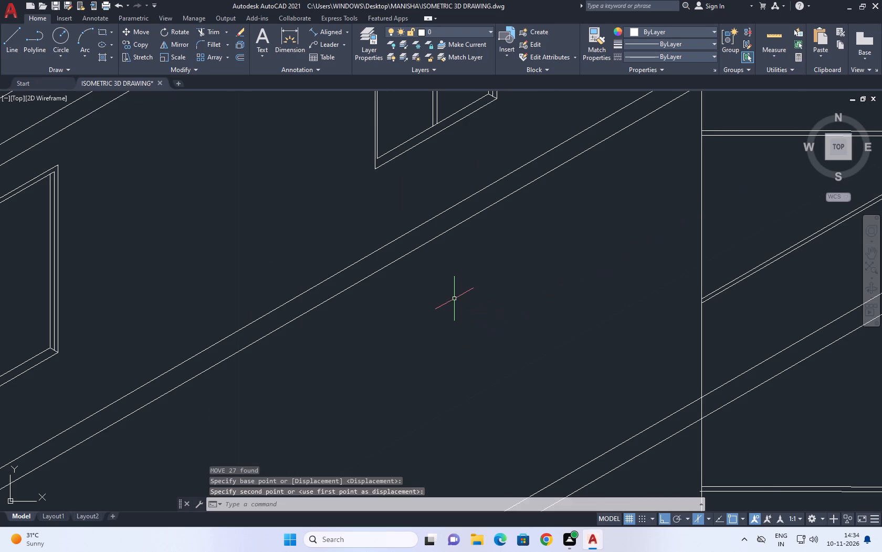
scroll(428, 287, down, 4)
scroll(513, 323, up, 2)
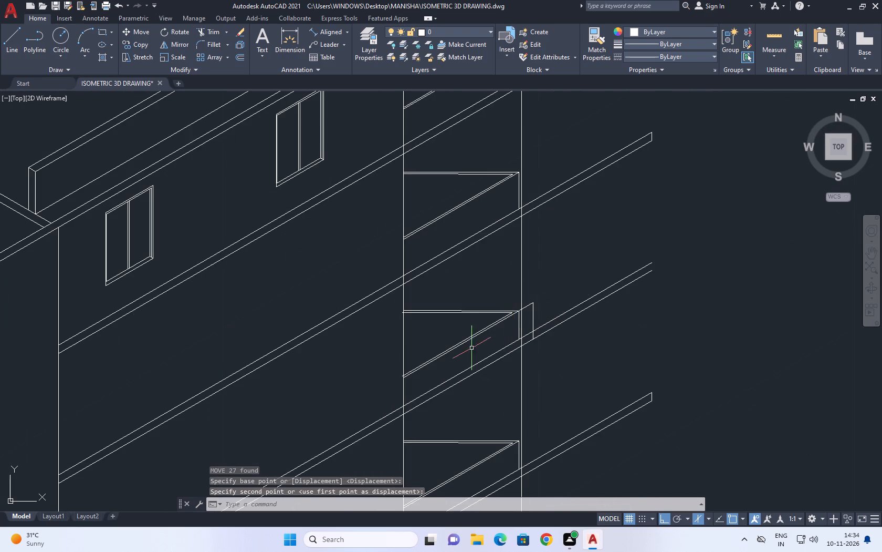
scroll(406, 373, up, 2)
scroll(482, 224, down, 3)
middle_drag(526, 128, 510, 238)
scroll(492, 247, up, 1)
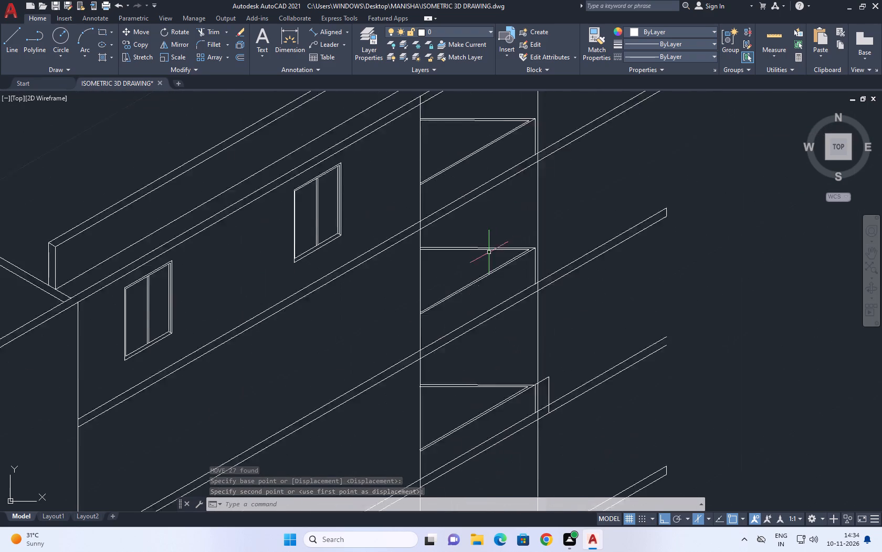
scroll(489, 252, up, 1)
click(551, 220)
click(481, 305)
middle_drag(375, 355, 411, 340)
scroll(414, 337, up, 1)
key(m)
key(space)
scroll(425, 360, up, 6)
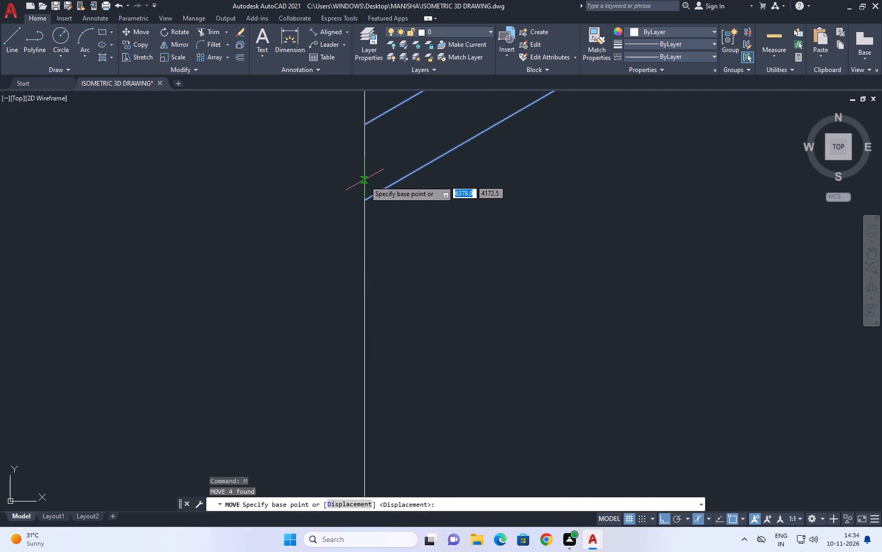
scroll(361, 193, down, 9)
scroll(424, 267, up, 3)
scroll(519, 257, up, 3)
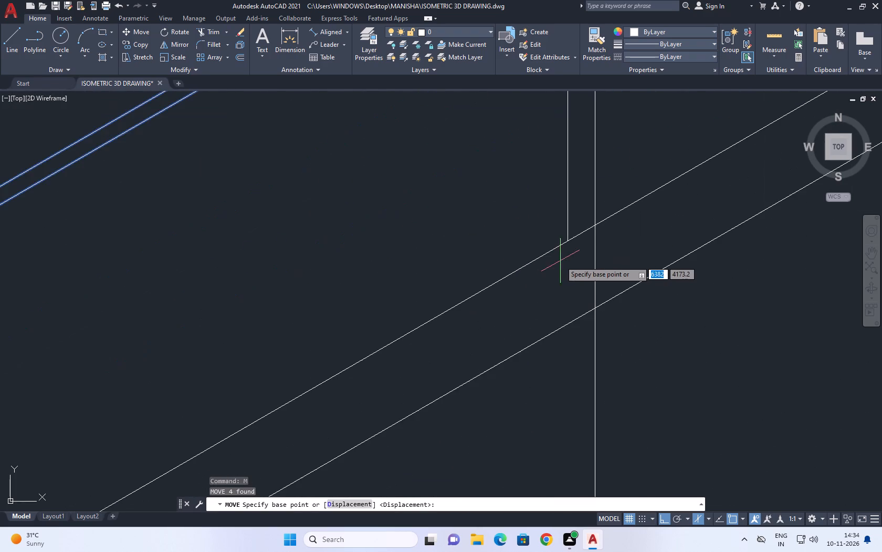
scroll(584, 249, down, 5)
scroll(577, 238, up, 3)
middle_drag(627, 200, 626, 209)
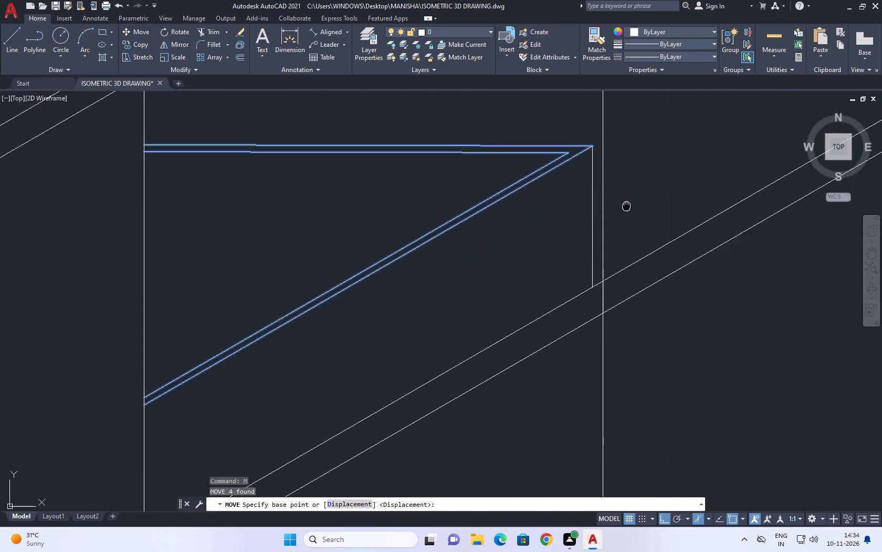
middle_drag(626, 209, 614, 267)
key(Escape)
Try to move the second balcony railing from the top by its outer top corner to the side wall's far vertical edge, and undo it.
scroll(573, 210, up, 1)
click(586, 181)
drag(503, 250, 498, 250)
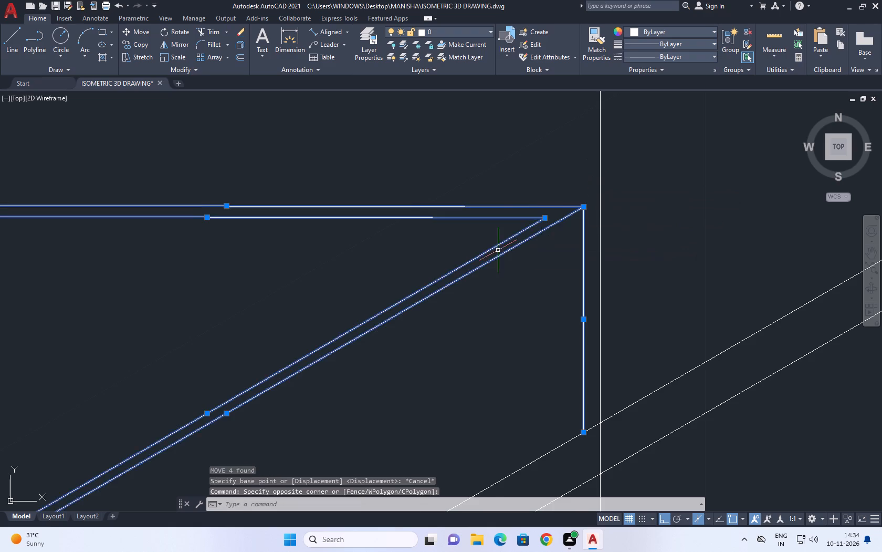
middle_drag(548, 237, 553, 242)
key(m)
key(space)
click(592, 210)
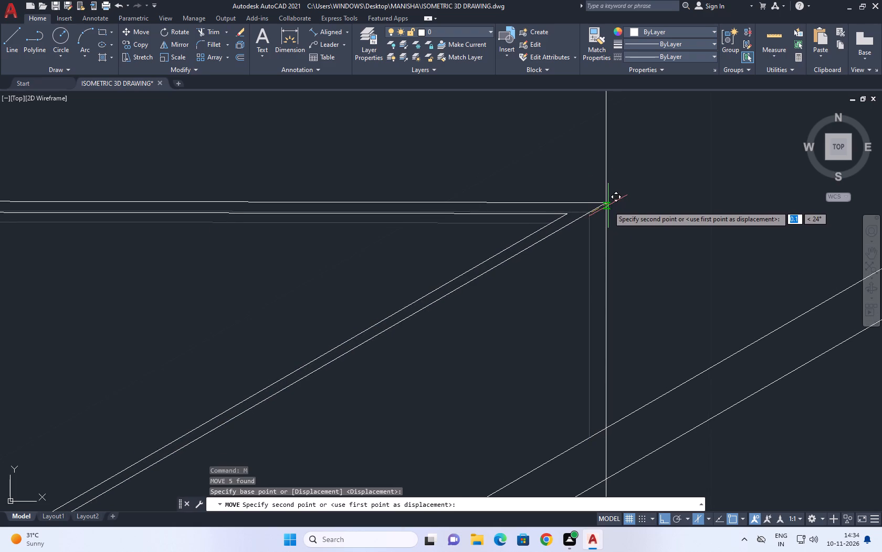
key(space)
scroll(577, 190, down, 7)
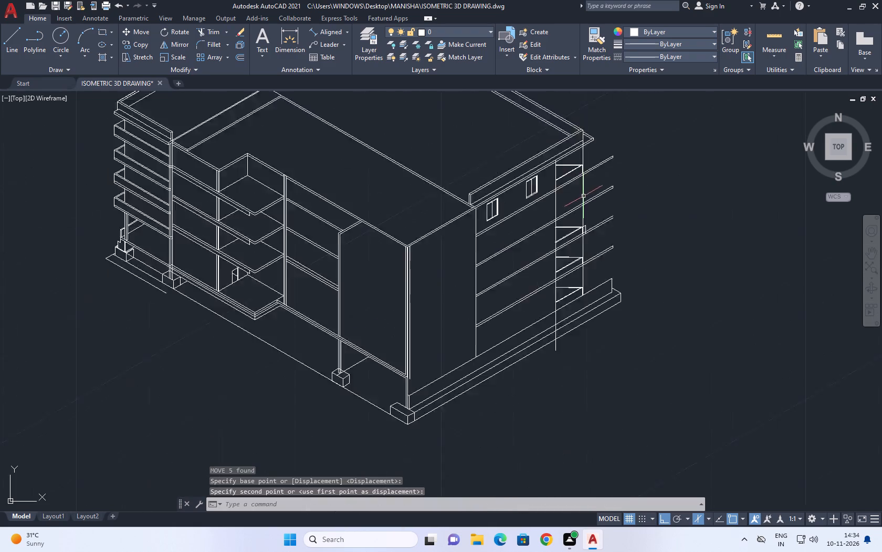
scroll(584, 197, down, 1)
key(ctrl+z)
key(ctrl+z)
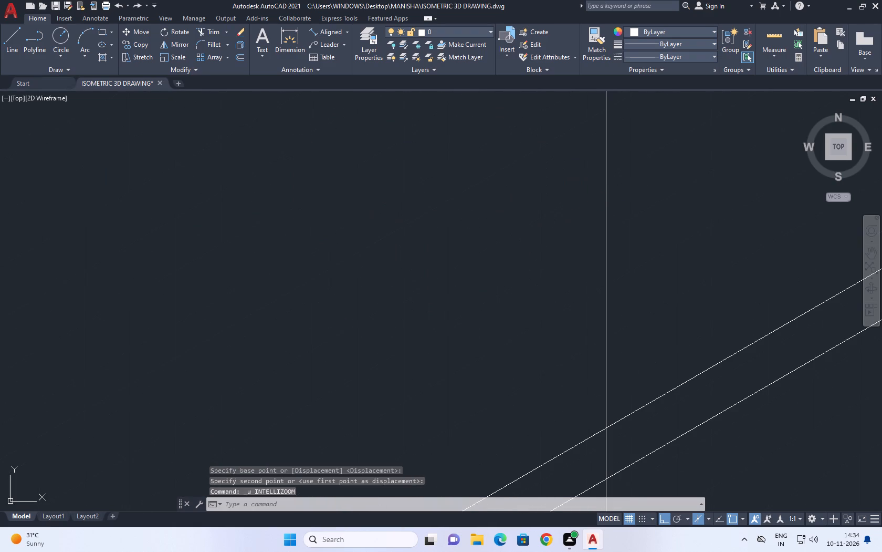
Move the five railing lines of the second balcony from the top along the slab edge onto the side wall's far vertical edge.
click(593, 200)
drag(504, 250, 498, 251)
middle_drag(586, 239, 678, 202)
key(n)
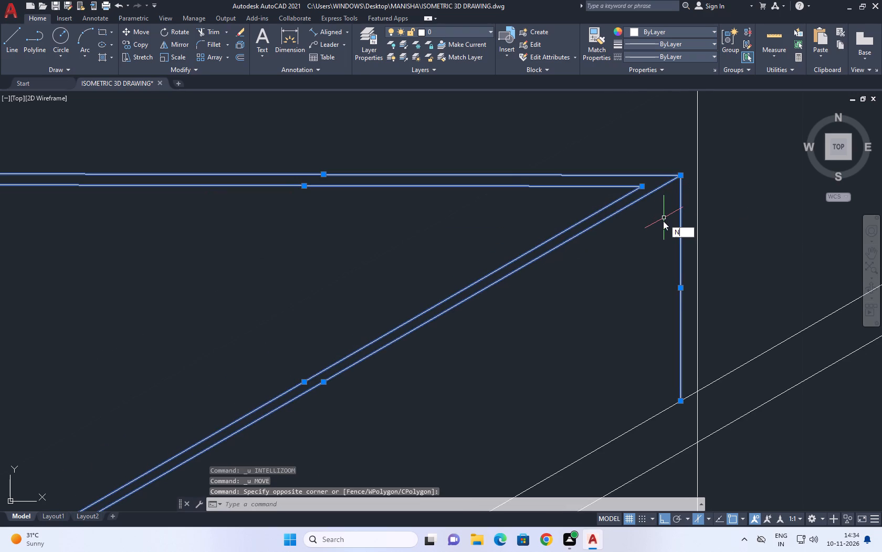
key(BackSpace)
key(m)
key(space)
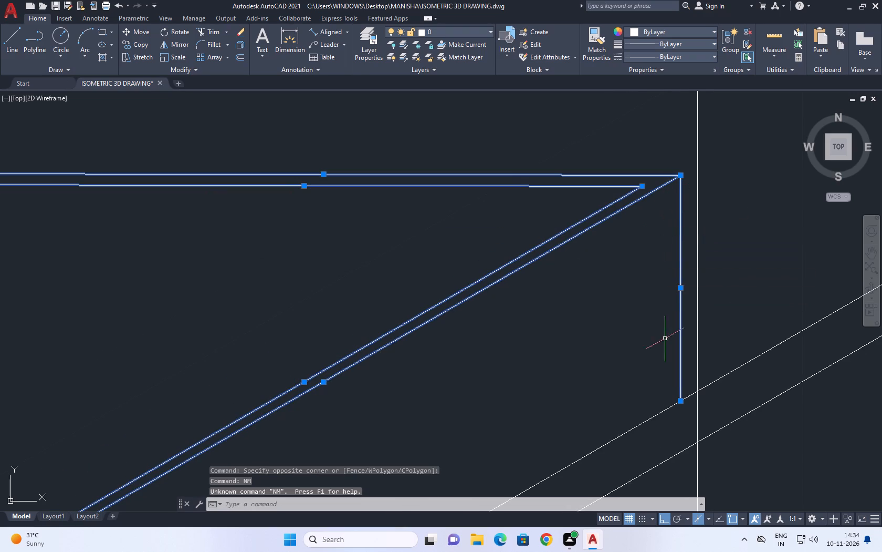
text(M)
key(space)
click(677, 402)
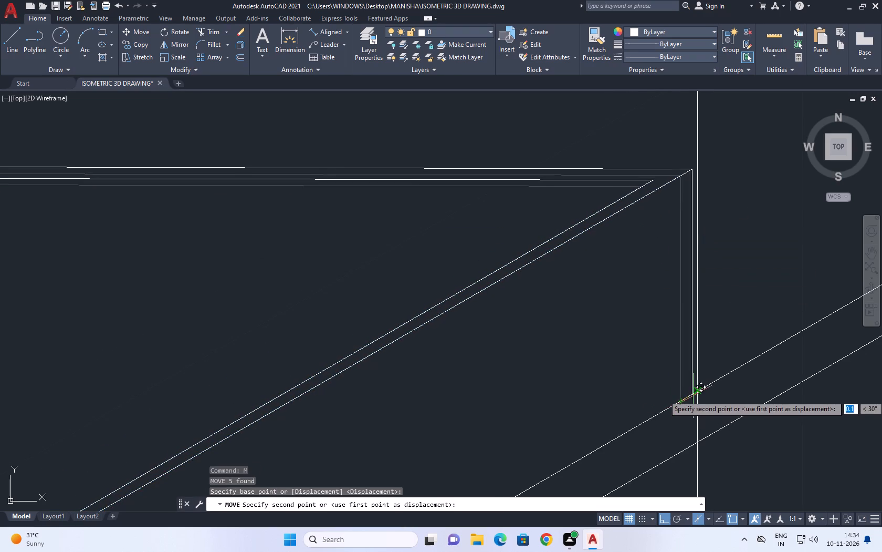
click(698, 394)
scroll(650, 331, down, 6)
middle_drag(663, 392, 640, 325)
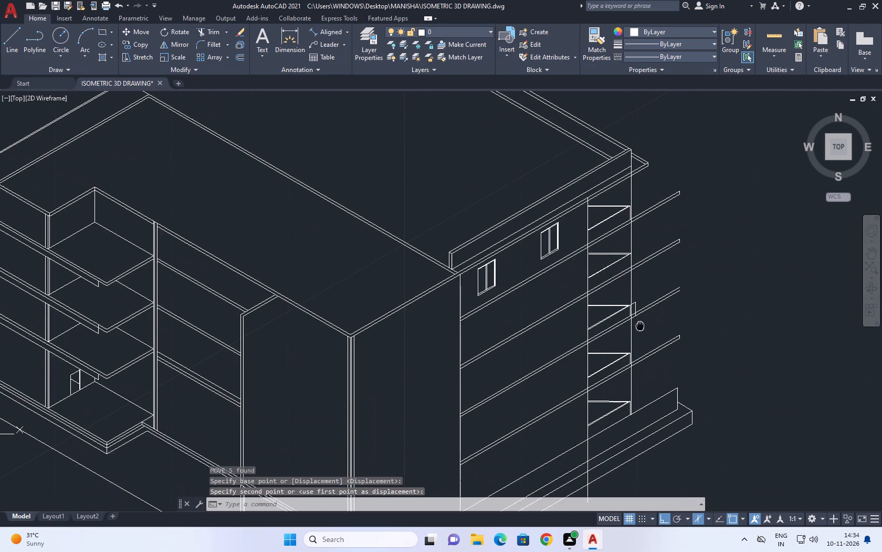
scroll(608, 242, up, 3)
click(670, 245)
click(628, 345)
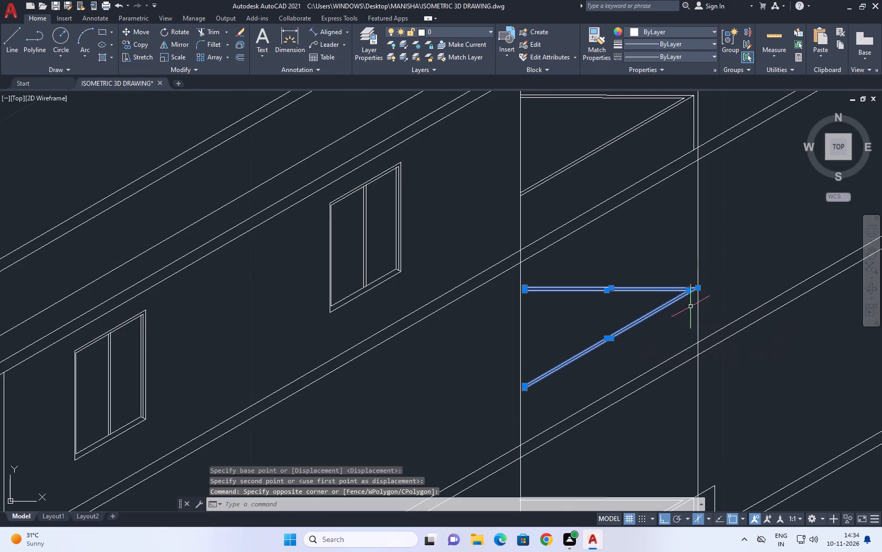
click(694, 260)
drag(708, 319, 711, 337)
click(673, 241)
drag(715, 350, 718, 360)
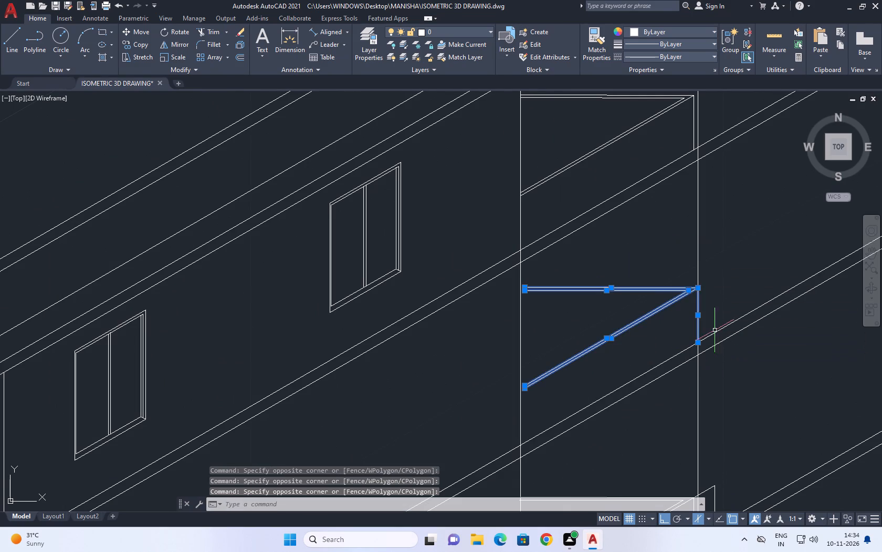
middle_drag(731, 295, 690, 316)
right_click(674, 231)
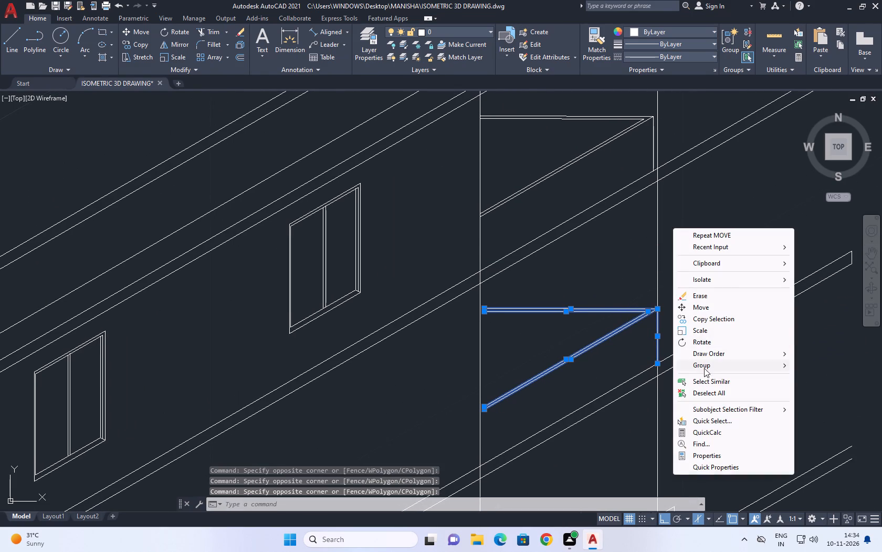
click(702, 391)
Move the topmost balcony's five railing lines along the slab edge onto the side wall's far vertical edge.
middle_drag(639, 203, 618, 316)
scroll(625, 251, up, 3)
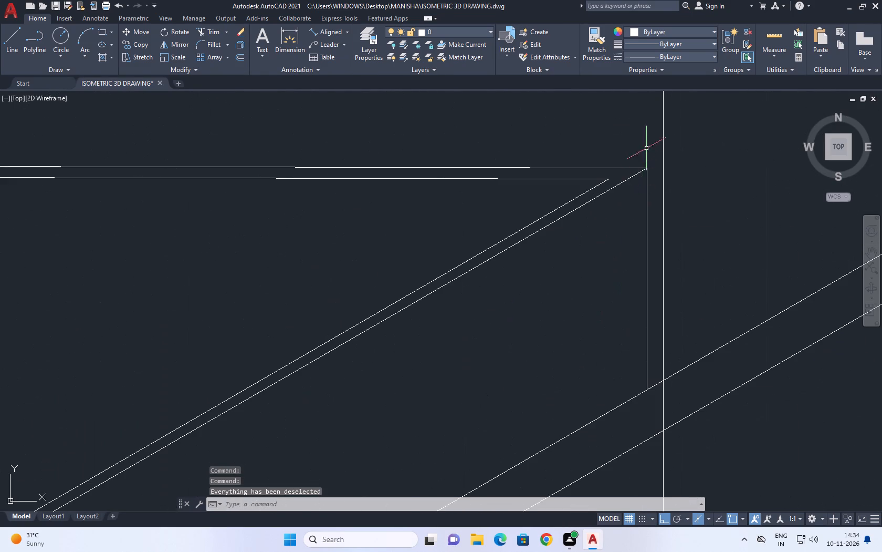
click(646, 146)
drag(585, 188, 571, 196)
click(658, 193)
click(616, 205)
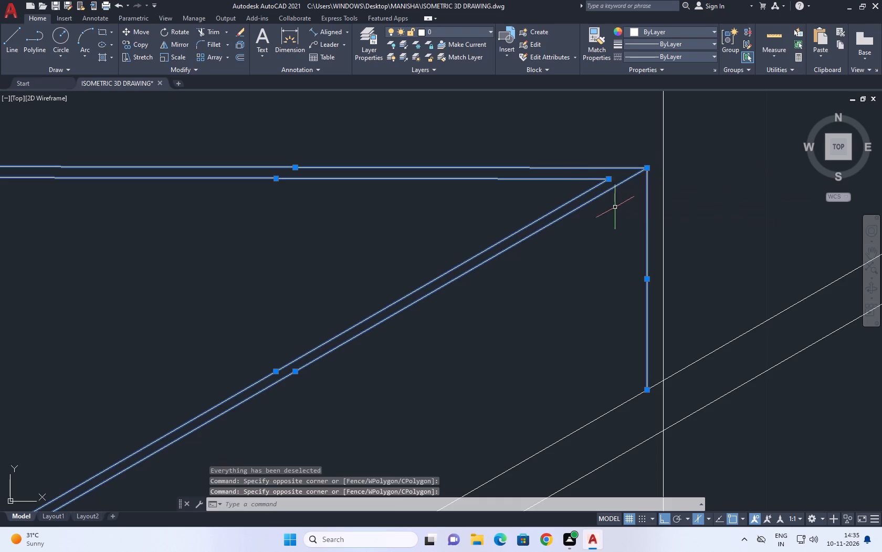
middle_drag(651, 221, 559, 244)
key(m)
key(space)
scroll(562, 414, up, 1)
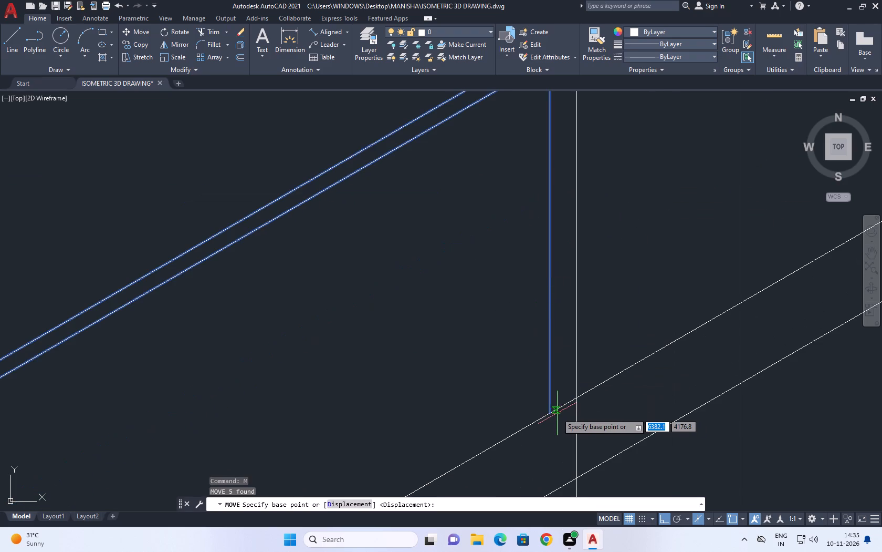
click(554, 410)
click(574, 399)
Move the third balcony's railing lines and corner post along the slab edge onto the side wall's far vertical edge.
scroll(577, 361, down, 3)
middle_drag(613, 361, 546, 152)
scroll(543, 146, down, 3)
scroll(489, 311, up, 2)
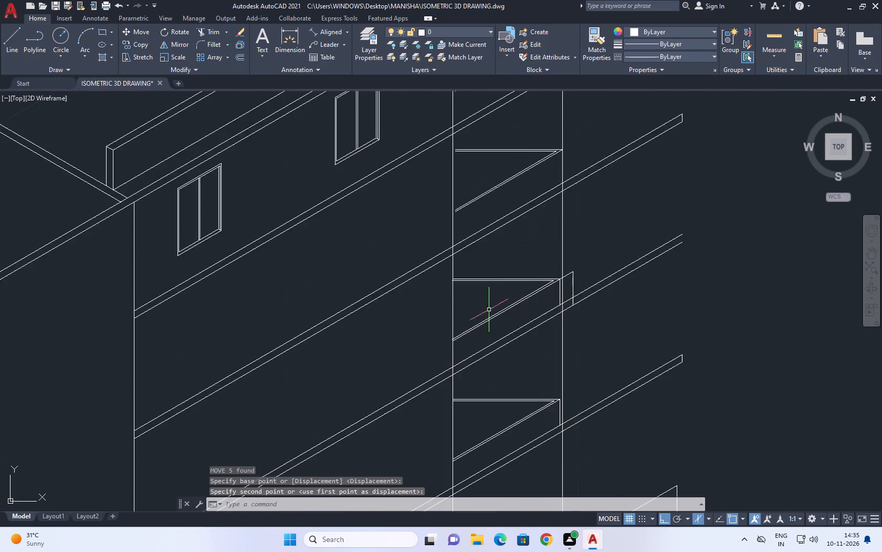
scroll(489, 310, up, 2)
click(555, 294)
drag(524, 224, 484, 221)
scroll(572, 264, up, 1)
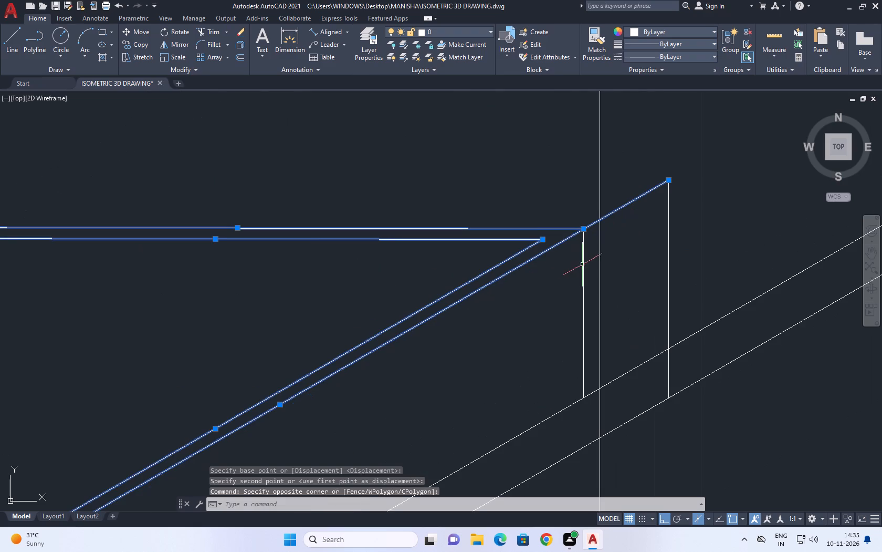
click(582, 264)
middle_drag(632, 288, 622, 280)
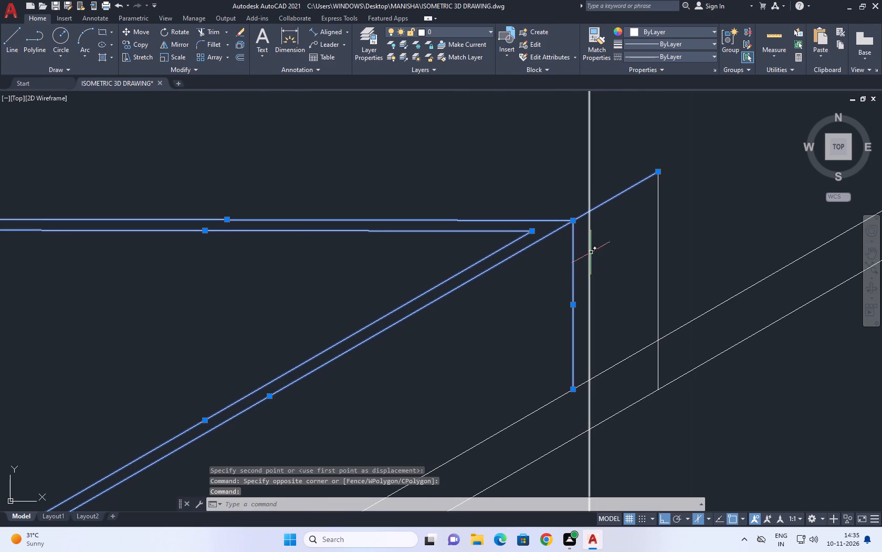
key(m)
key(space)
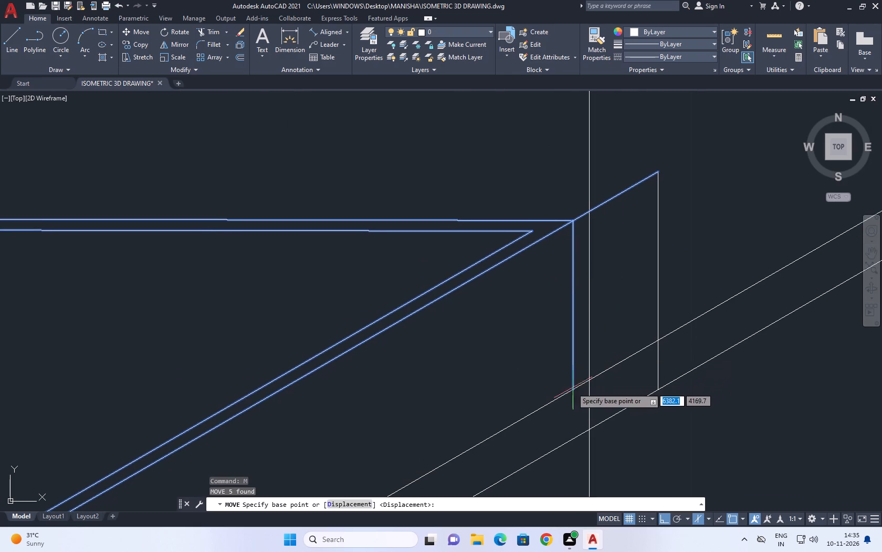
click(570, 389)
click(587, 379)
Shorten the third balcony's overhanging sloped railing line so it ends at the railing corner on the wall's far vertical edge.
drag(626, 222, 626, 217)
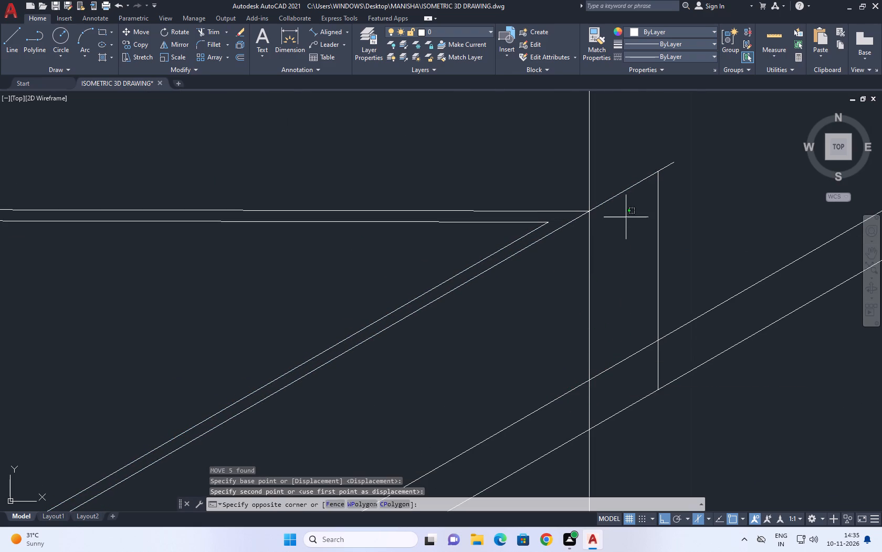
drag(626, 217, 622, 200)
click(604, 165)
middle_drag(626, 172, 585, 239)
click(635, 231)
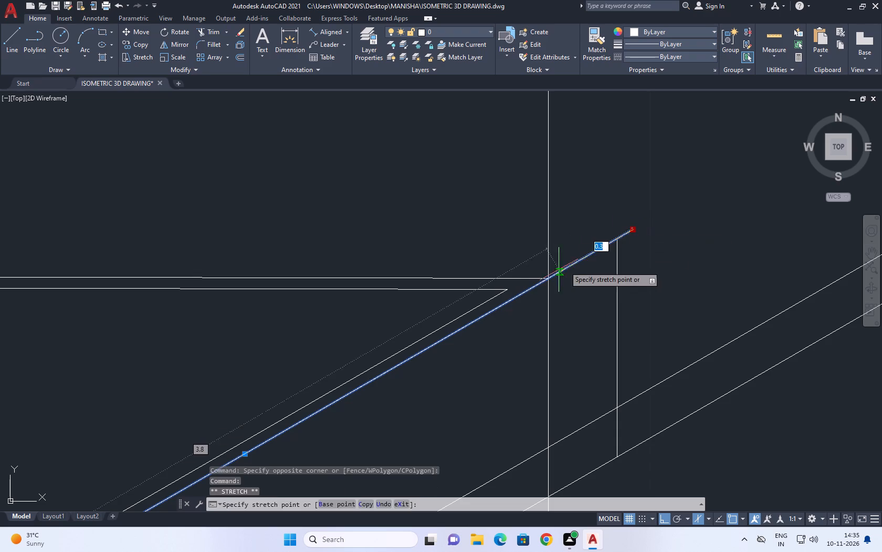
click(550, 280)
right_click(570, 218)
click(617, 400)
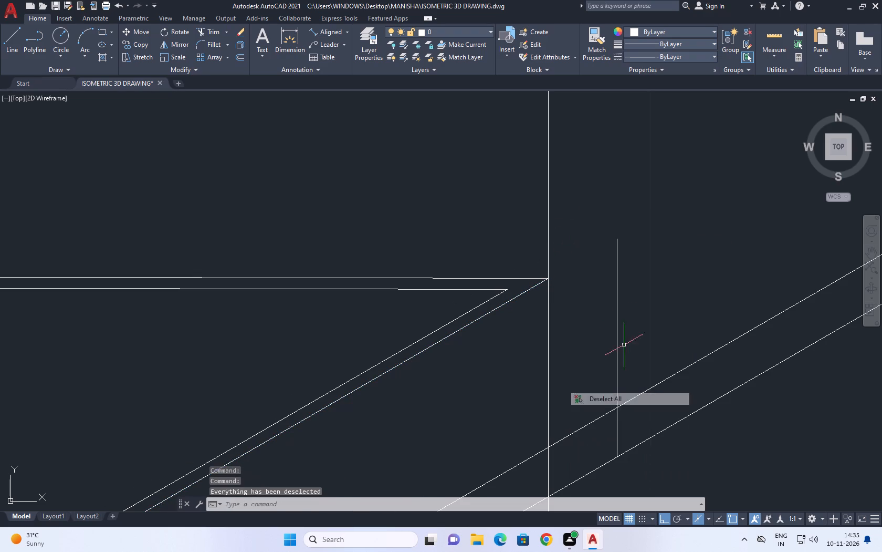
Erase the overlapping stray vertical lines just outside the third balcony's railing corner.
drag(616, 312, 615, 307)
click(605, 275)
right_click(592, 247)
click(625, 315)
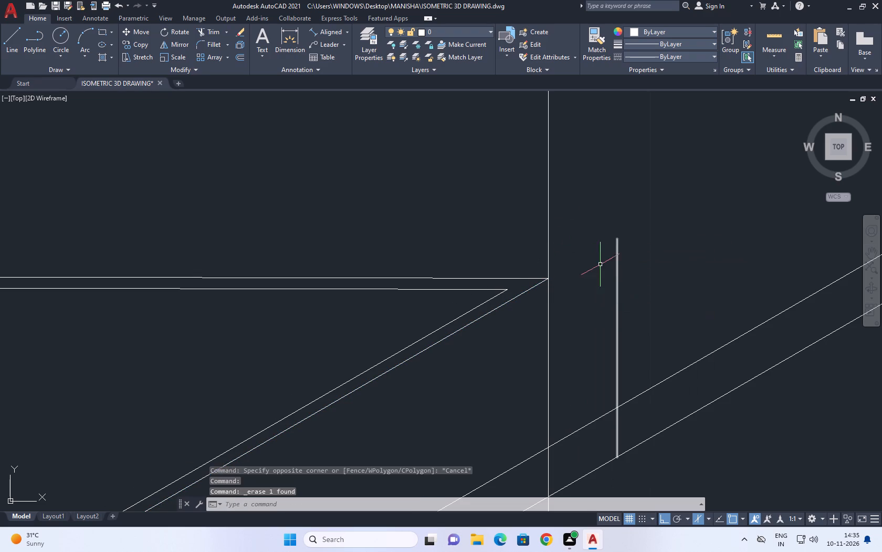
click(643, 254)
click(607, 239)
right_click(600, 221)
click(632, 285)
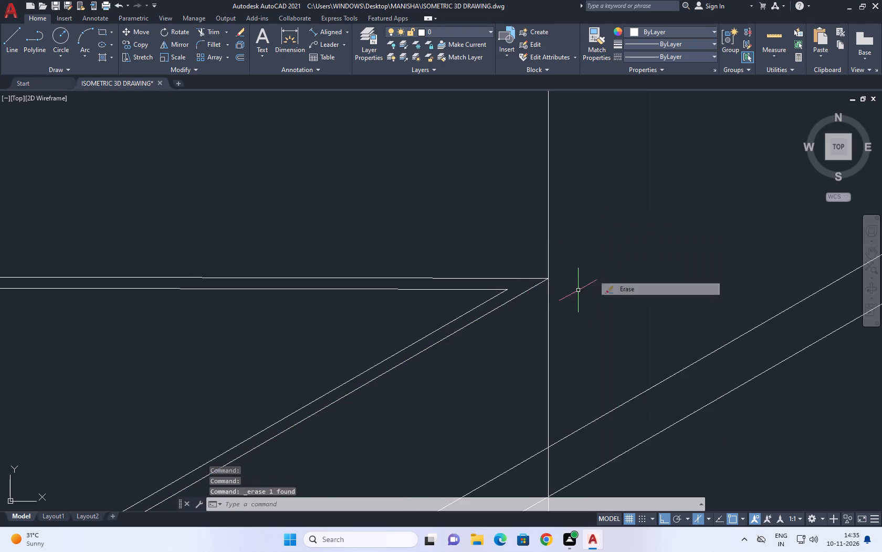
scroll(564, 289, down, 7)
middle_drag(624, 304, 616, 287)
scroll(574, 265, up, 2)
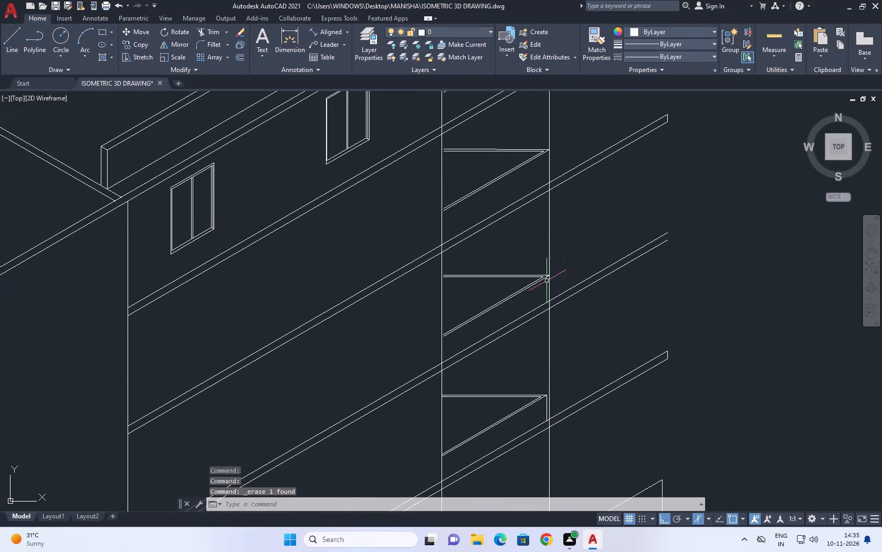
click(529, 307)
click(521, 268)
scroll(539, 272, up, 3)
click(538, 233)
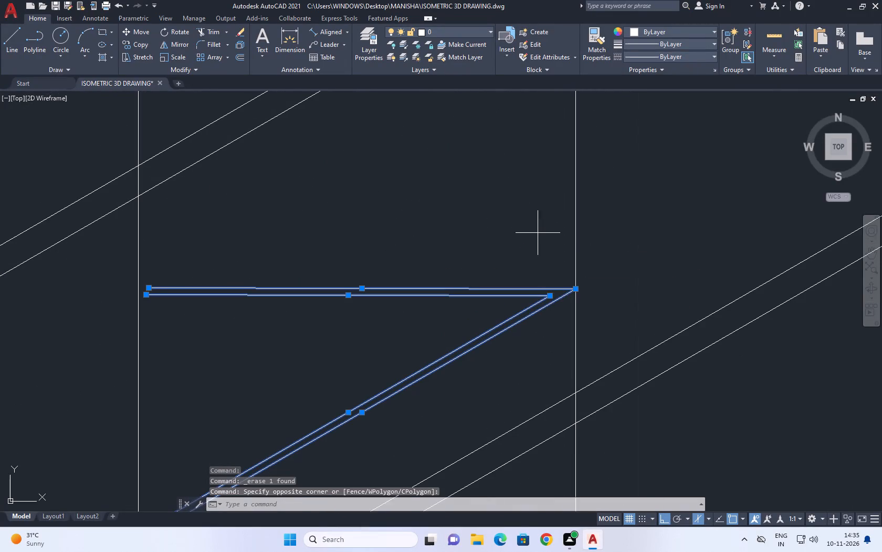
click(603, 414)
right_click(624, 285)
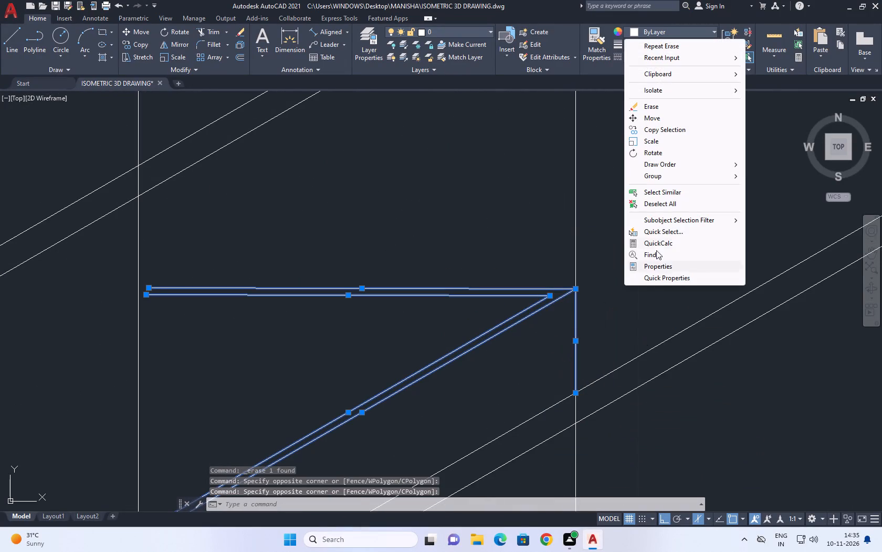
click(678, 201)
Move the fourth balcony's railing lines and corner post along the slab edge onto the side wall's far vertical edge.
scroll(583, 191, down, 3)
scroll(573, 350, up, 1)
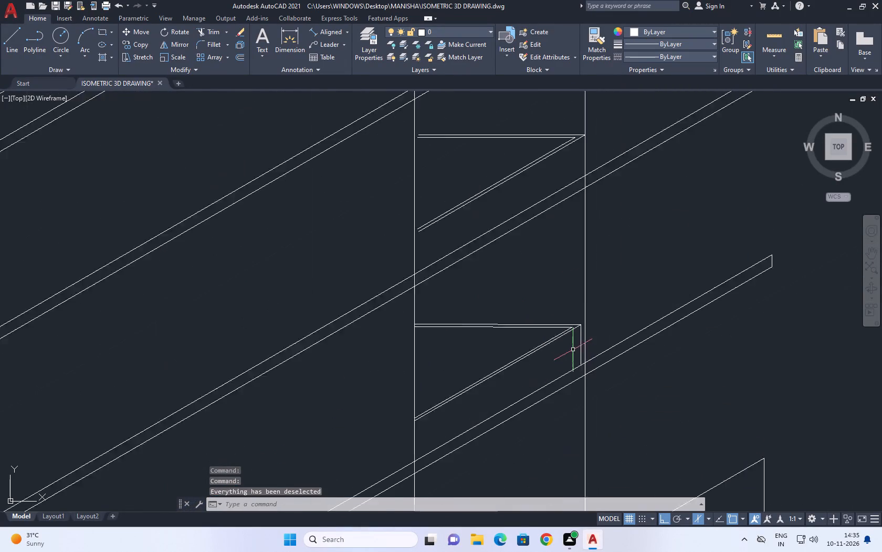
scroll(573, 349, up, 2)
click(570, 330)
click(508, 251)
scroll(535, 290, up, 1)
click(635, 316)
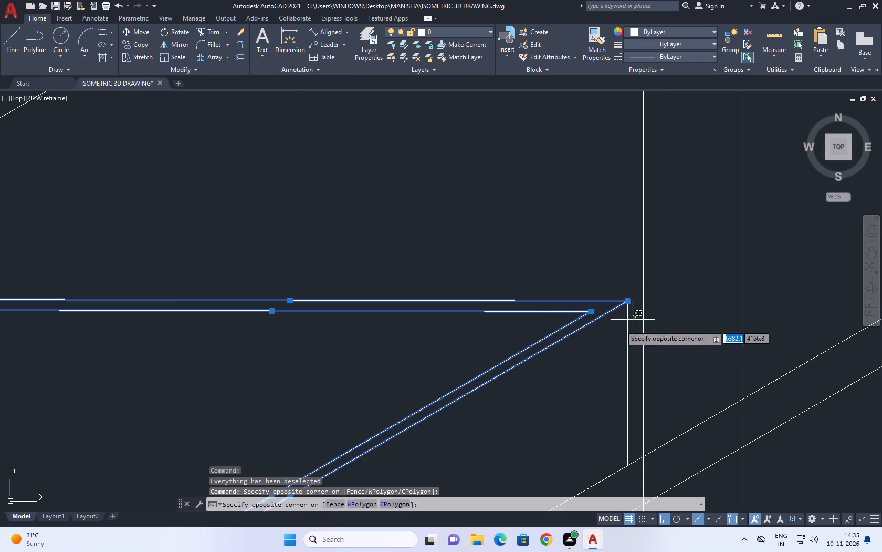
drag(595, 341, 577, 352)
click(140, 28)
middle_drag(622, 297, 555, 200)
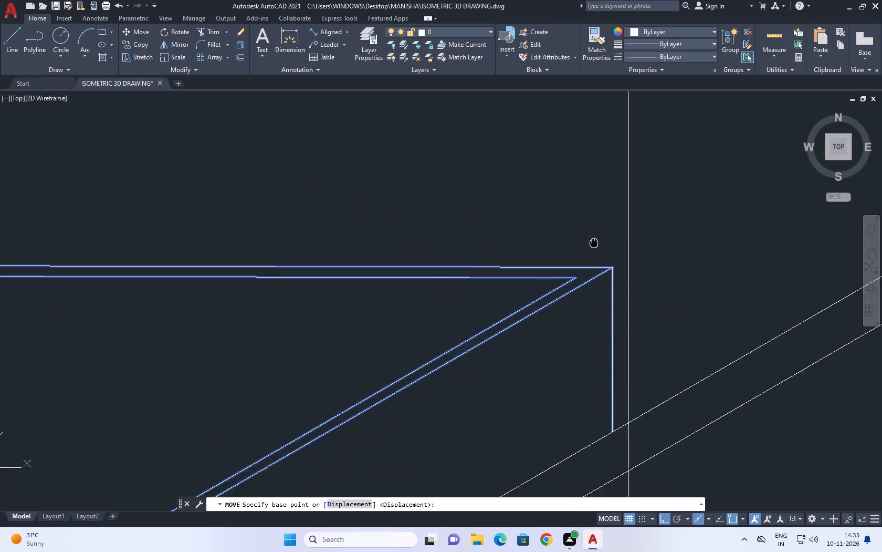
middle_drag(555, 200, 500, 160)
scroll(493, 315, up, 2)
click(521, 353)
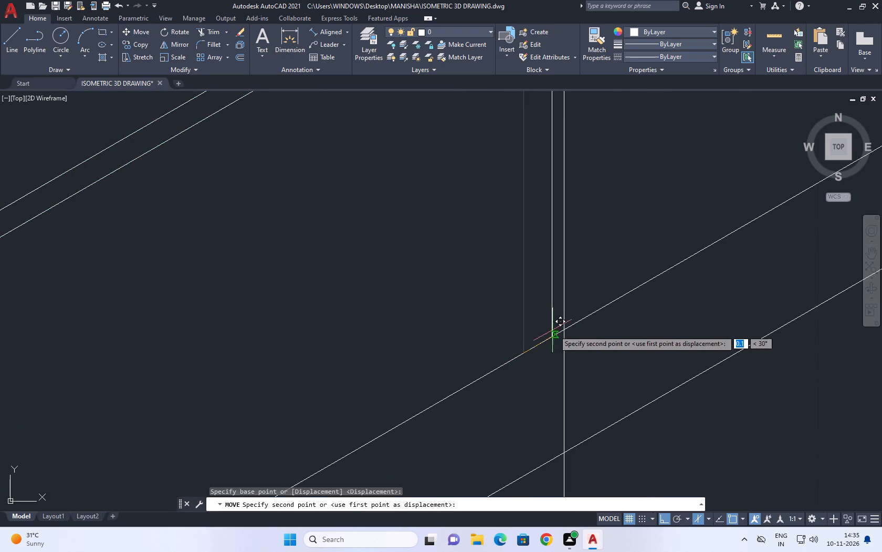
click(562, 331)
Move the lowest balcony's railing lines and corner post along the base edge onto the side wall's far vertical edge.
scroll(568, 337, down, 5)
middle_drag(583, 365, 579, 159)
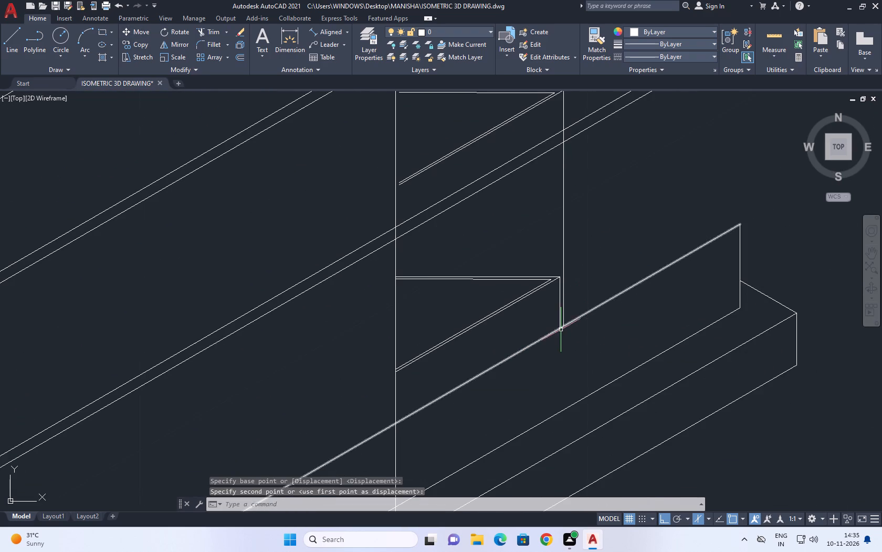
scroll(558, 322, up, 2)
scroll(560, 213, up, 3)
click(563, 196)
click(293, 294)
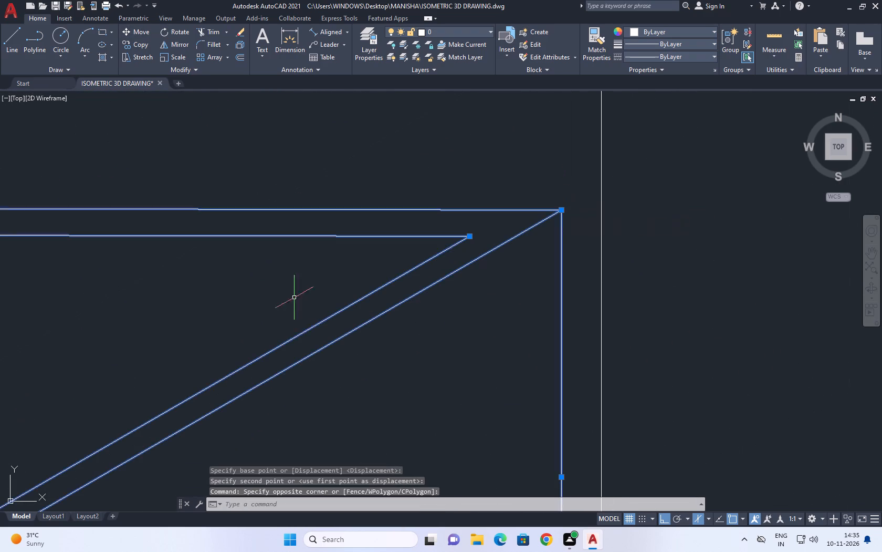
click(141, 32)
scroll(425, 146, down, 5)
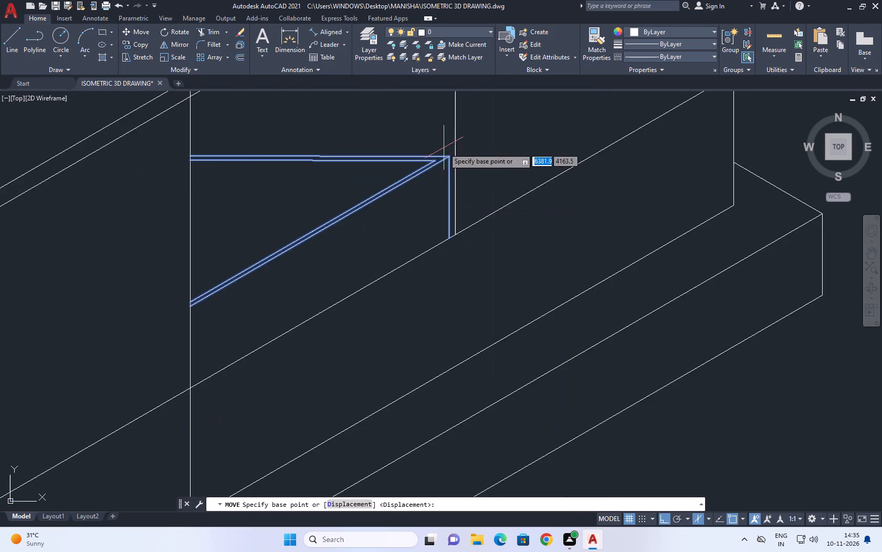
scroll(449, 228, up, 2)
click(447, 254)
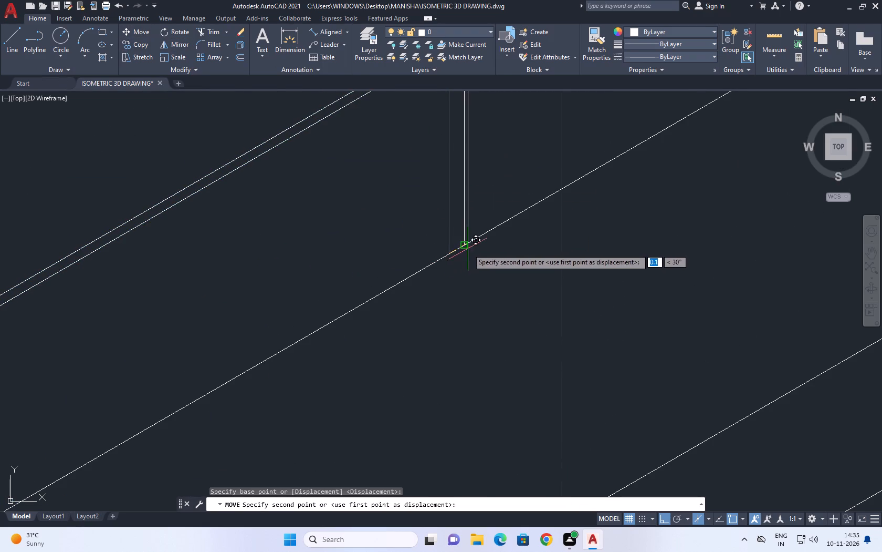
click(468, 249)
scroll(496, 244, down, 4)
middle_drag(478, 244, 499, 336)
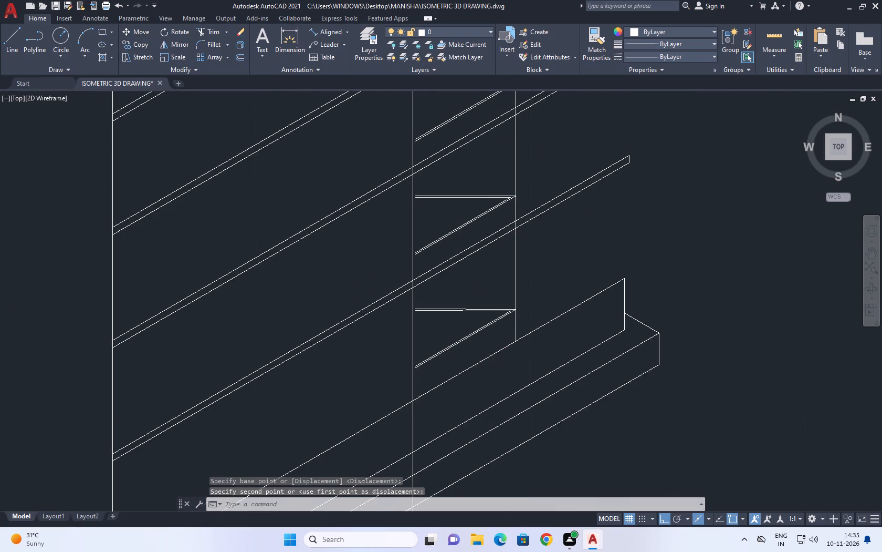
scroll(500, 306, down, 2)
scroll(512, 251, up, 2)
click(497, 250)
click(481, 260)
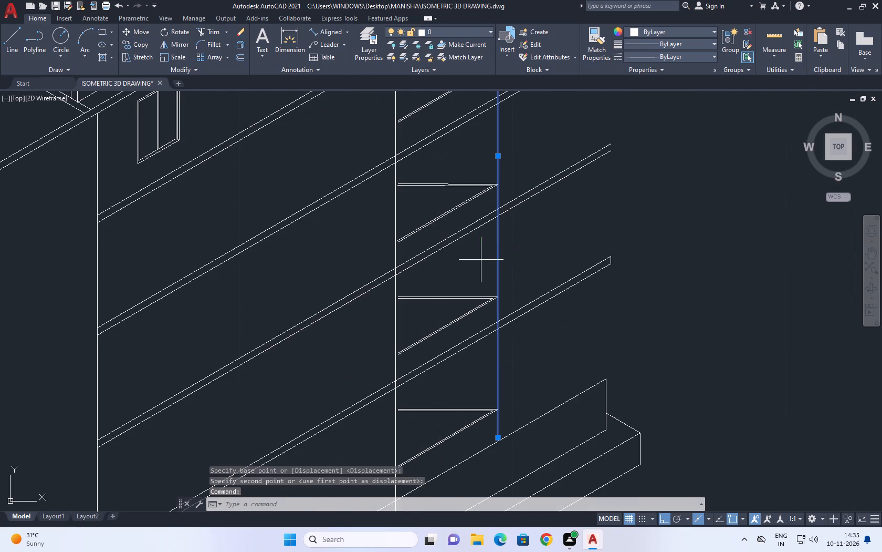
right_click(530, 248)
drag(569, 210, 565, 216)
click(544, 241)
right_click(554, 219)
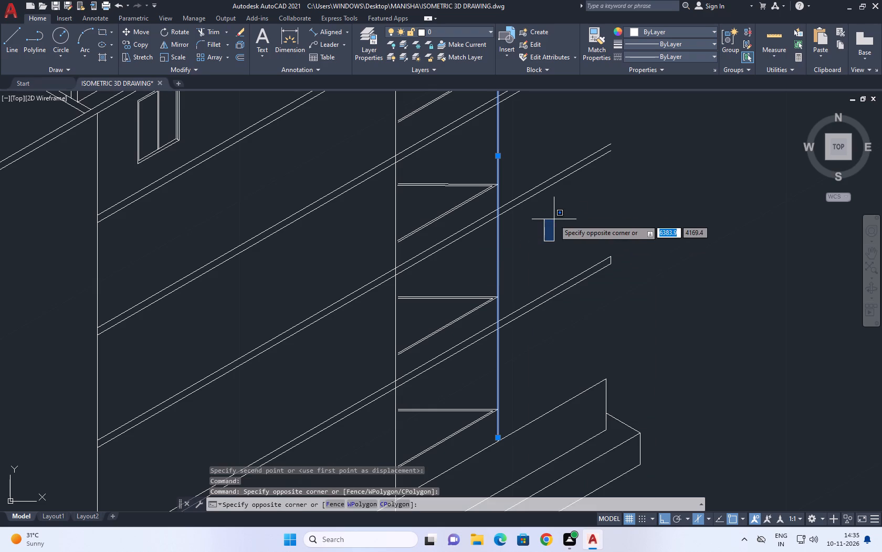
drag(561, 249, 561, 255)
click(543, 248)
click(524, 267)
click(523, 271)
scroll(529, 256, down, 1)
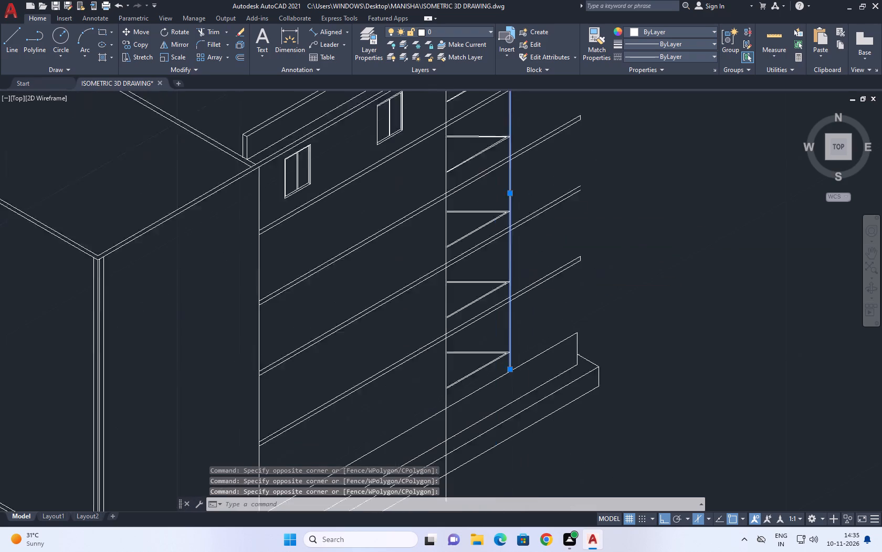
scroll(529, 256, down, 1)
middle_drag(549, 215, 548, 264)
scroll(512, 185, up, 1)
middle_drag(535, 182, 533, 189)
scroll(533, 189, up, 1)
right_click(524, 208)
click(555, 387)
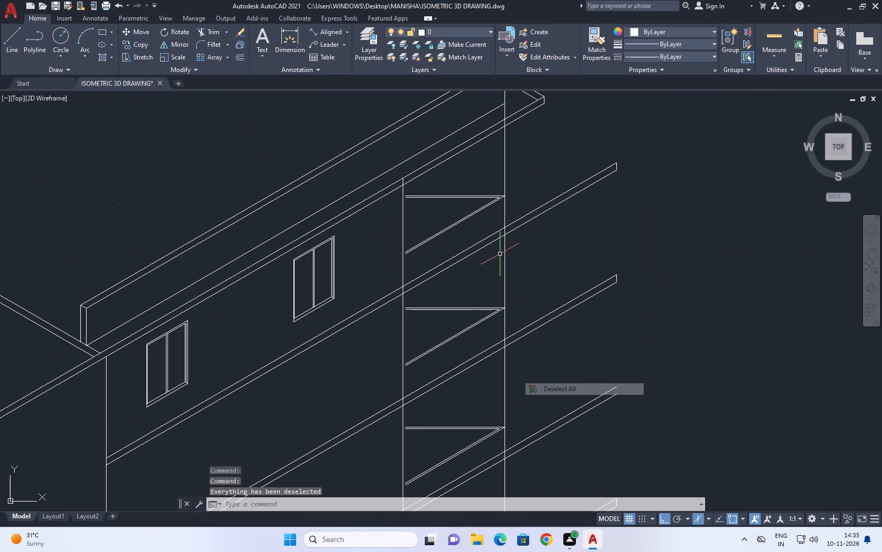
Trim the far vertical edge above and below the topmost balcony, together with its overhanging slab lines and end stub.
click(210, 30)
click(499, 160)
click(538, 156)
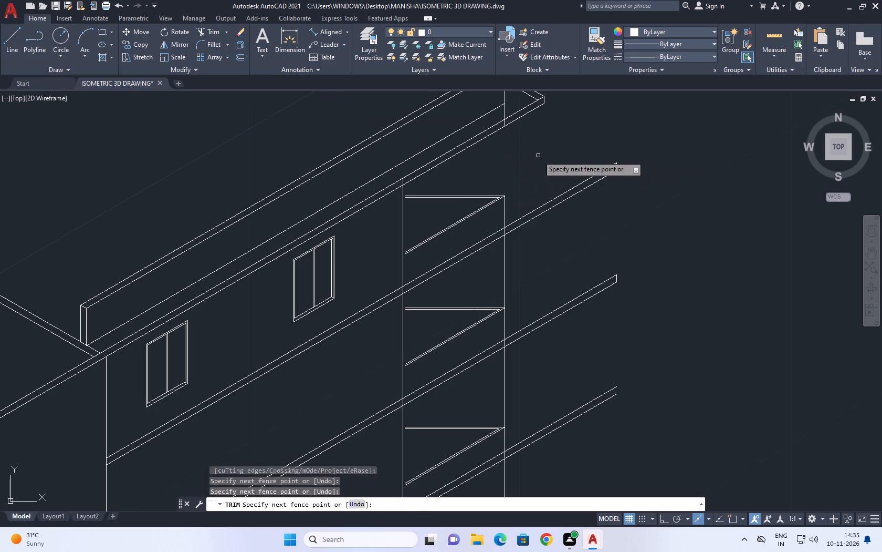
click(563, 165)
drag(575, 279, 578, 295)
click(632, 166)
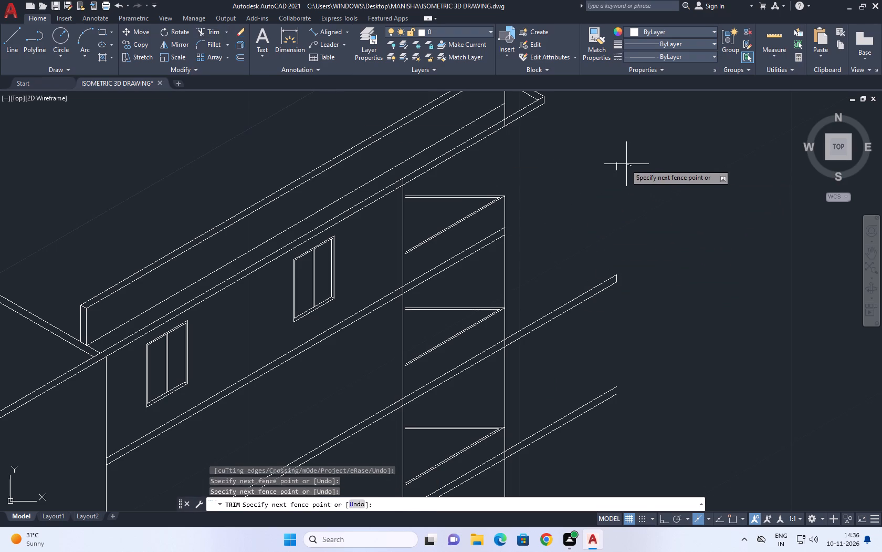
click(610, 170)
click(520, 266)
click(483, 270)
Trim the second and third balconies' overhanging slab lines and end stub, plus the far vertical edge between these two balconies.
middle_drag(586, 302, 579, 211)
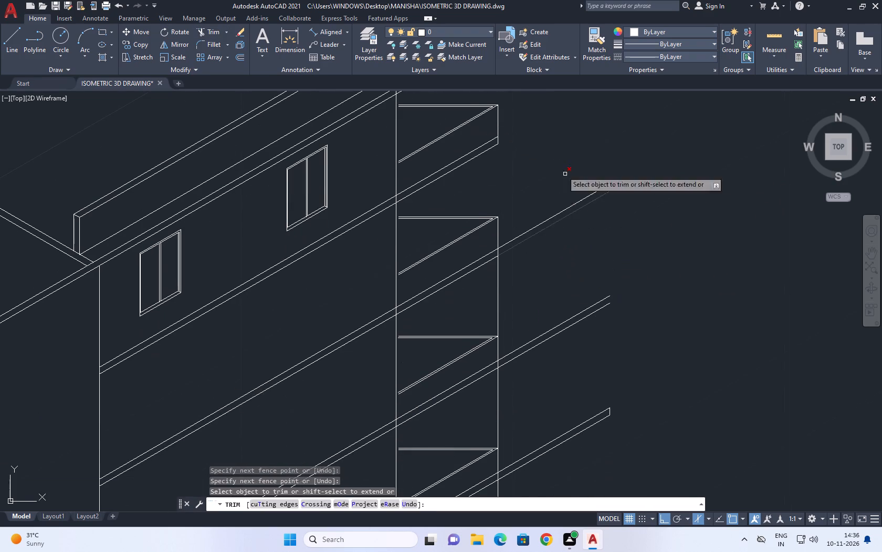
click(552, 154)
drag(540, 350, 546, 354)
click(638, 180)
click(588, 191)
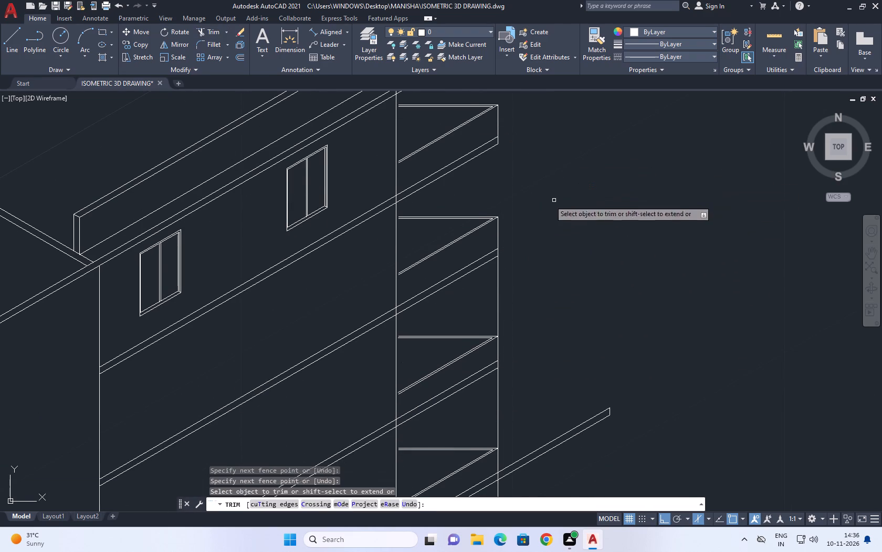
scroll(541, 202, down, 2)
click(529, 239)
click(521, 243)
Trim the fourth balcony's slab lines that overhang the far vertical edge and remove their leftover vertical end stub.
middle_drag(578, 271, 564, 181)
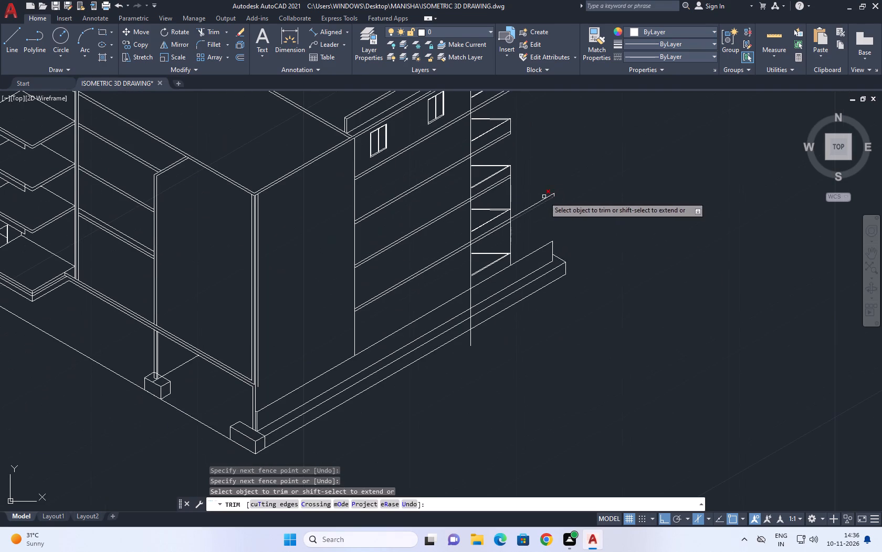
click(528, 174)
click(539, 226)
scroll(556, 192, up, 3)
click(560, 182)
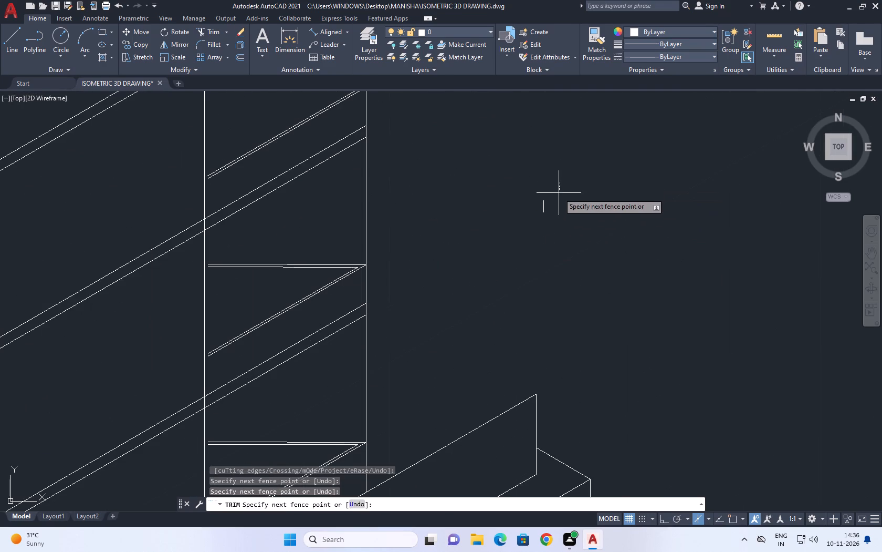
click(522, 214)
click(551, 212)
click(528, 208)
Trim the far vertical edge between the third and fourth balconies and between the fourth and lowest balconies.
scroll(553, 208, down, 2)
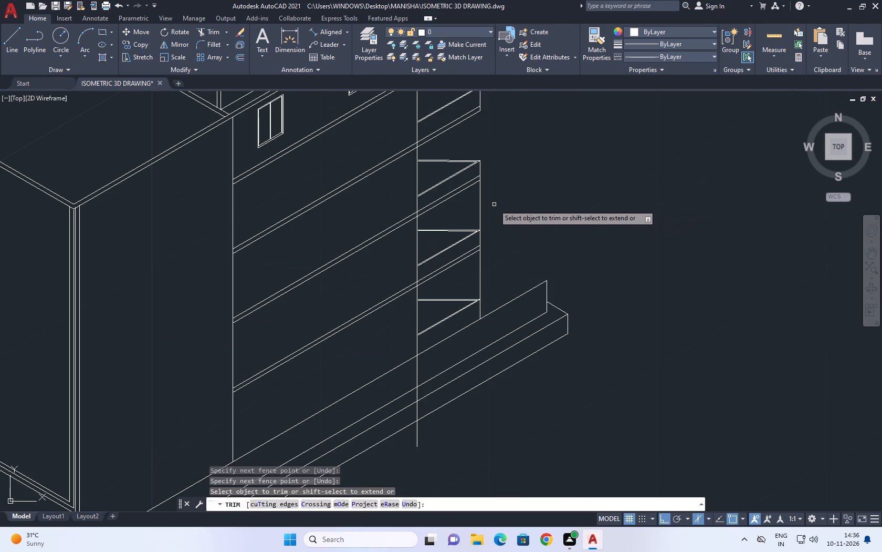
click(493, 204)
click(475, 203)
click(480, 272)
right_click(524, 230)
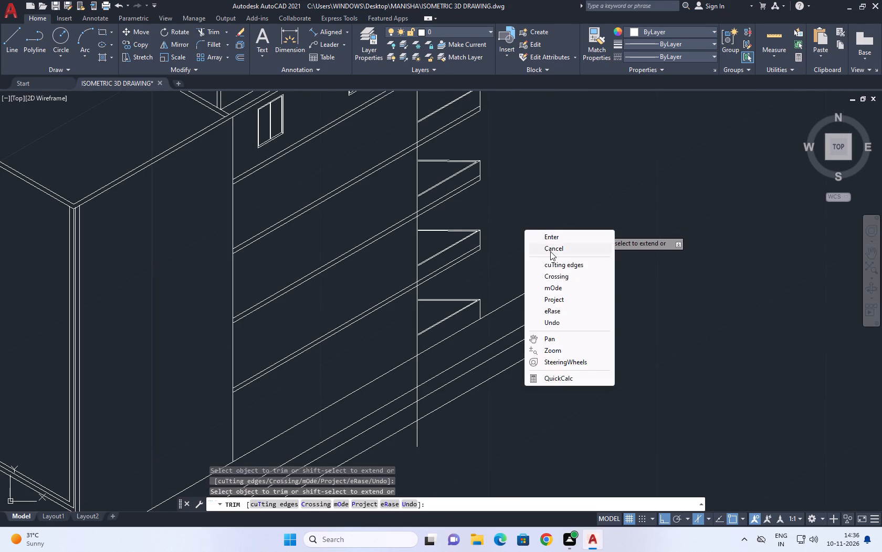
click(551, 251)
Move the building base's stepped end lines back along its upper edge to the foot of the lowest balcony's corner post.
middle_drag(519, 312, 544, 298)
scroll(561, 292, down, 1)
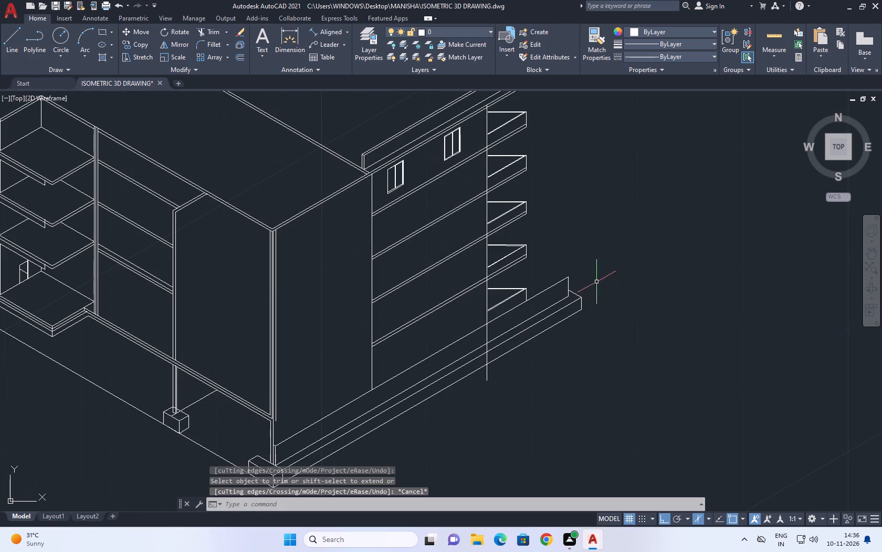
click(550, 235)
click(619, 351)
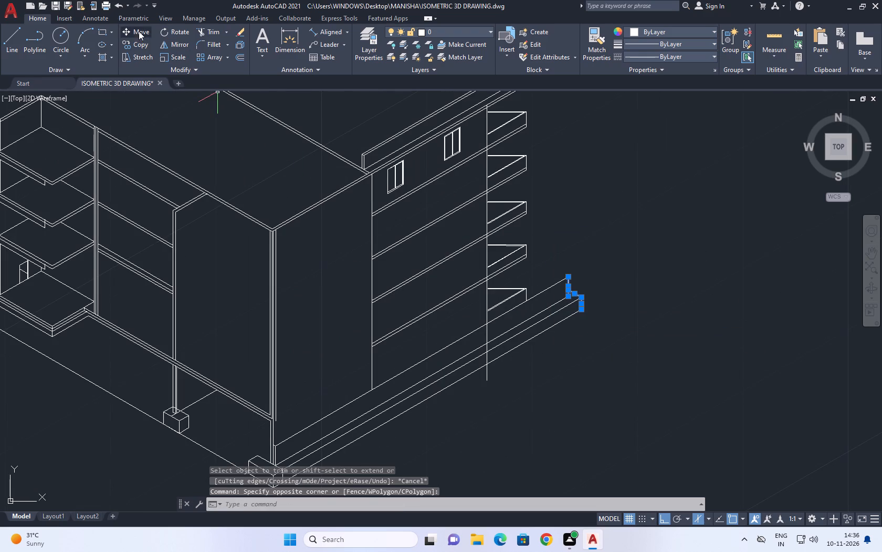
click(139, 31)
scroll(574, 300, up, 2)
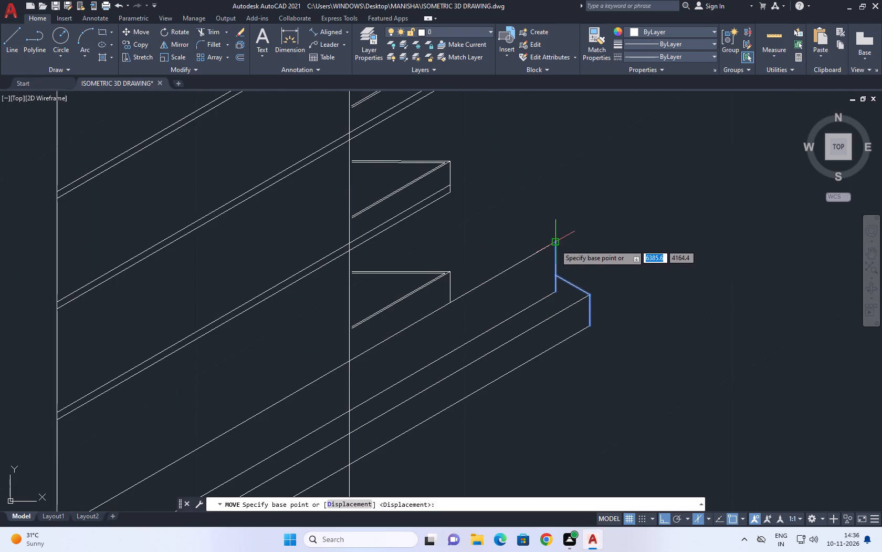
click(555, 243)
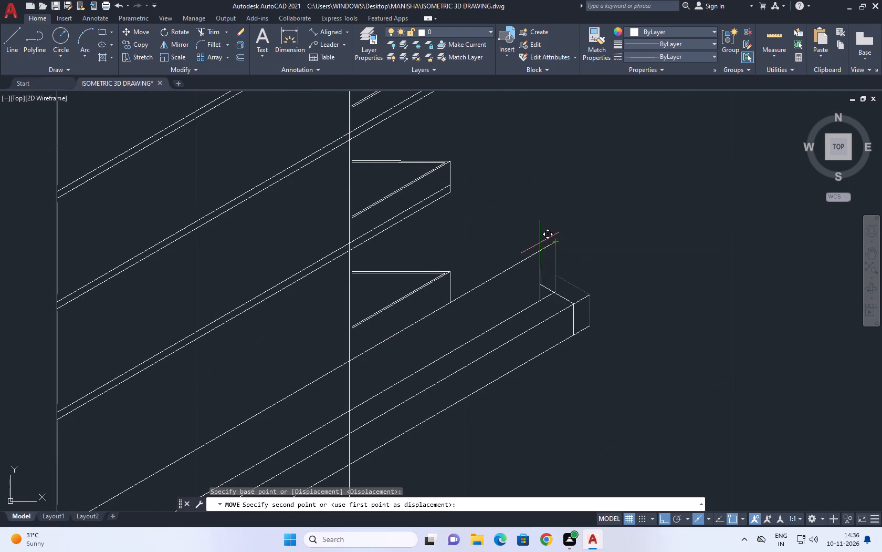
click(450, 302)
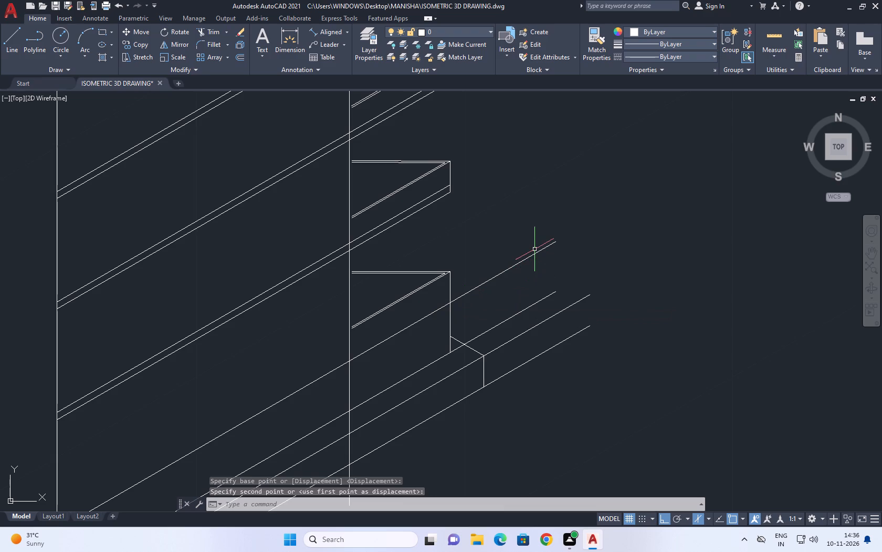
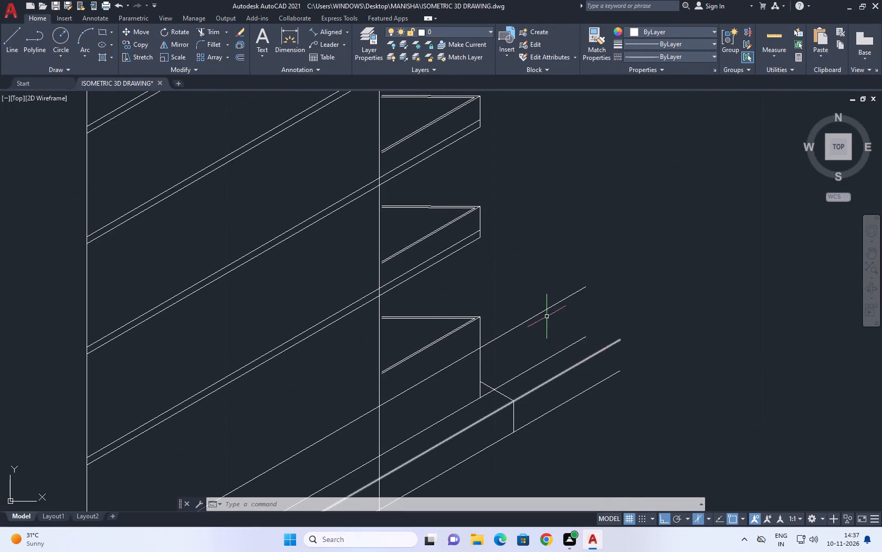
Trim the sloping base lines that overshoot the lowest balcony's outer edge and the plinth corner.
click(214, 32)
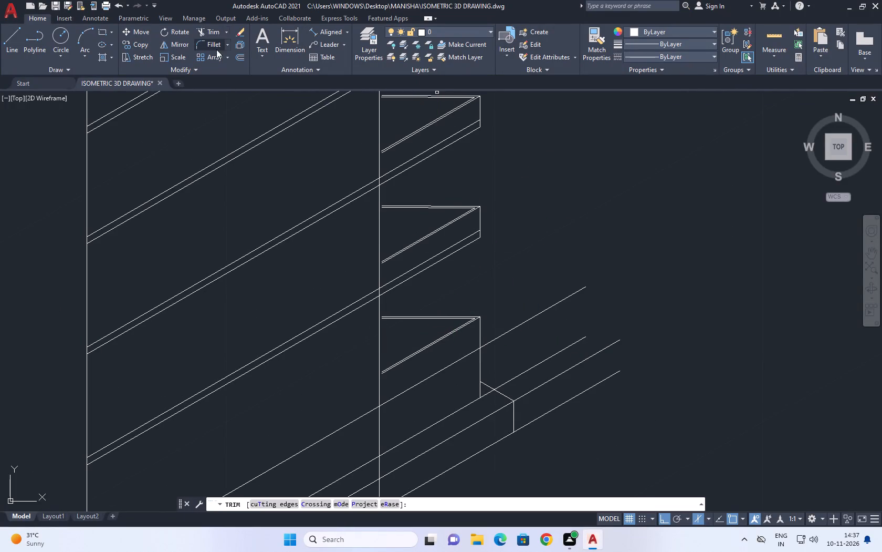
click(550, 273)
click(580, 425)
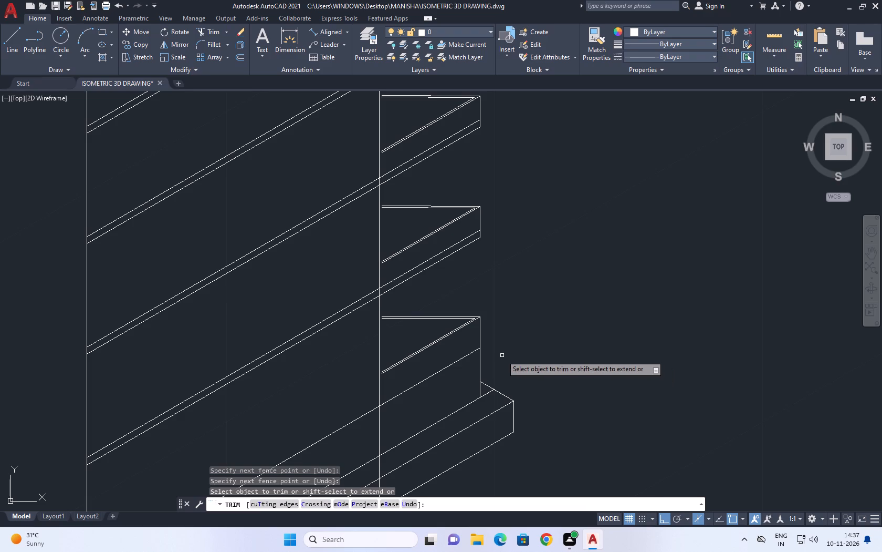
click(585, 297)
right_click(587, 300)
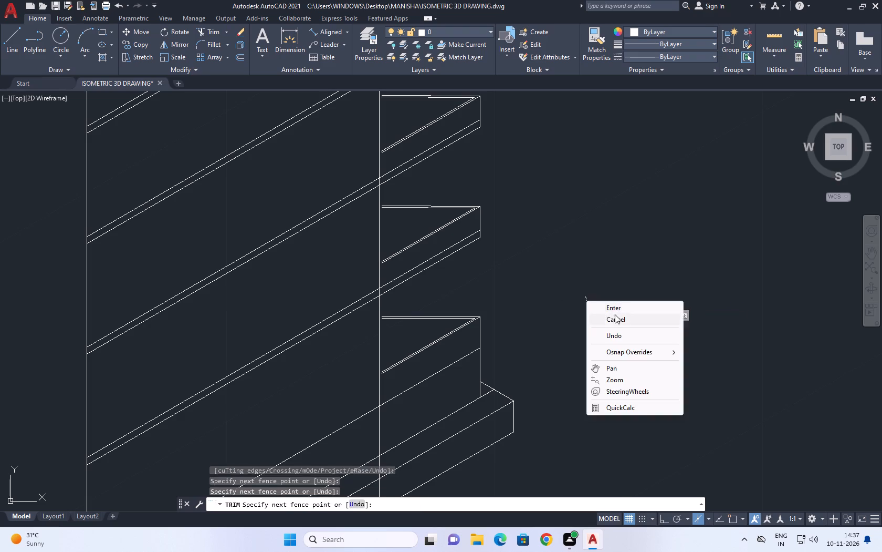
click(615, 315)
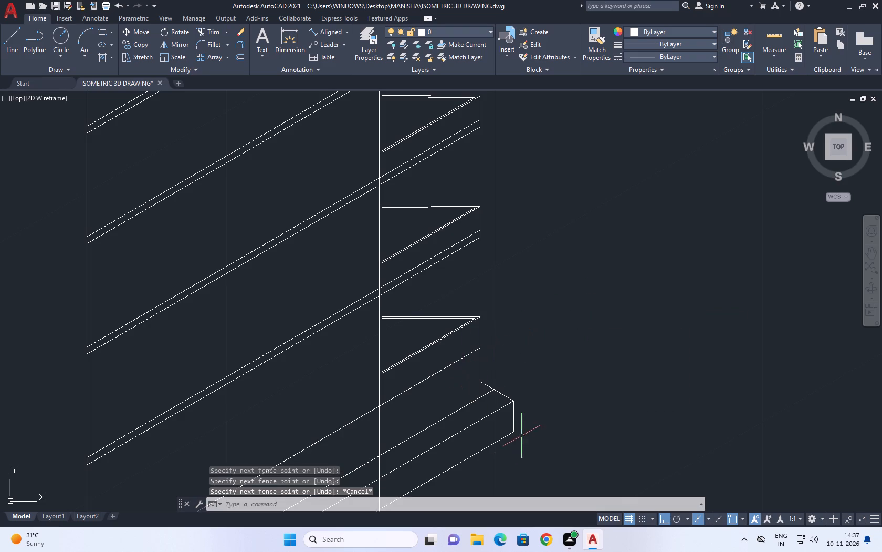
Extend the top balcony's double parapet lines, both the horizontal and sloping pairs, to the building's vertical wall edge.
scroll(485, 403, up, 1)
middle_drag(496, 390, 517, 343)
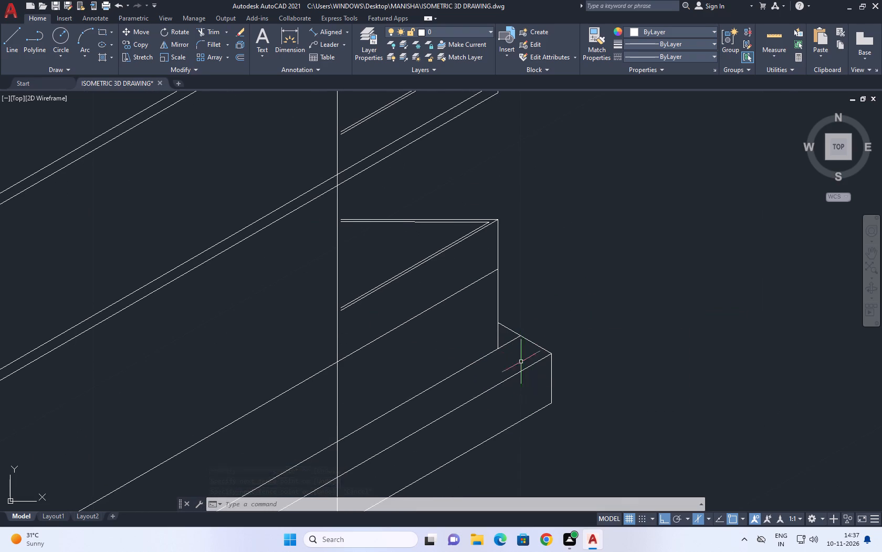
middle_drag(530, 315, 528, 339)
scroll(528, 339, down, 3)
middle_drag(540, 284, 548, 327)
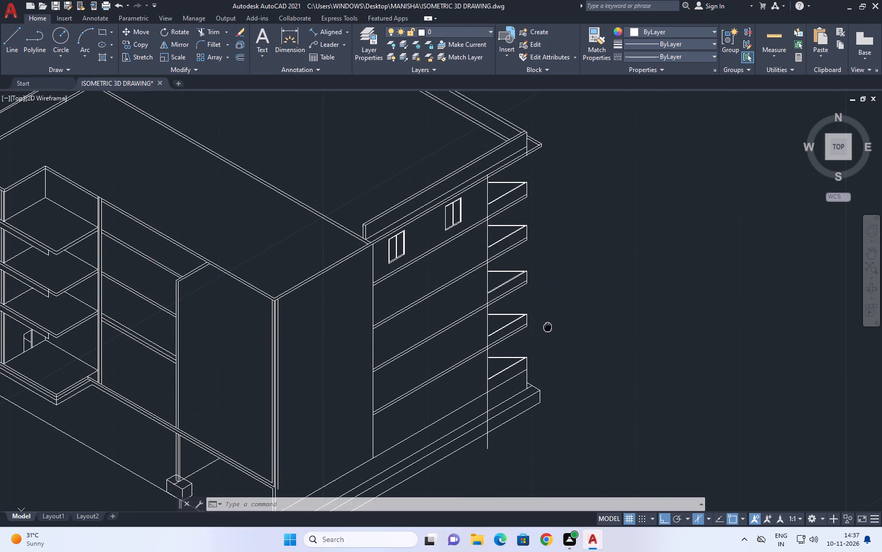
middle_drag(548, 327, 548, 329)
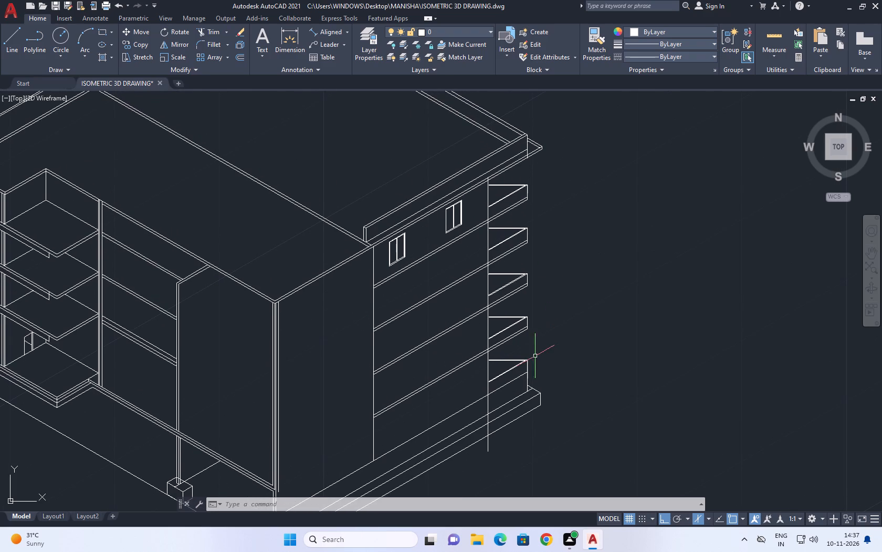
middle_drag(510, 238, 534, 296)
scroll(529, 240, up, 2)
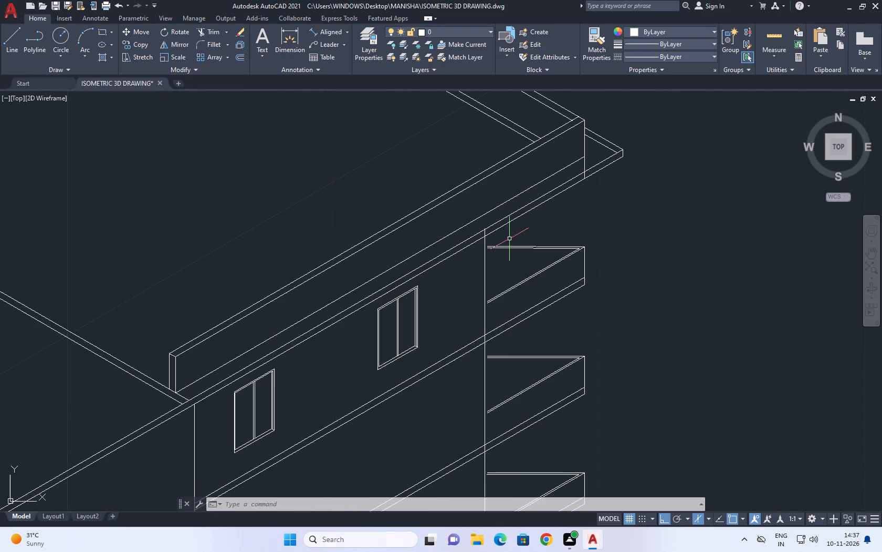
scroll(522, 256, up, 2)
middle_drag(723, 284, 698, 297)
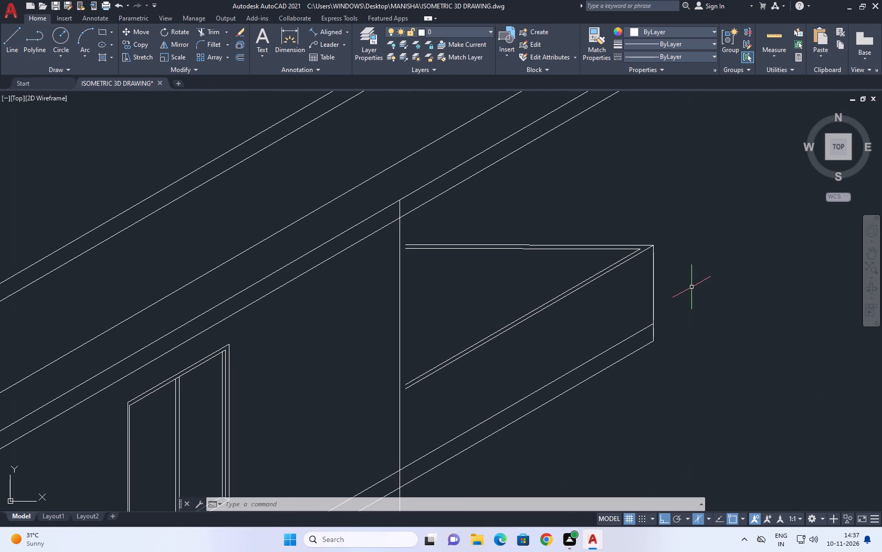
text(EX)
key(space)
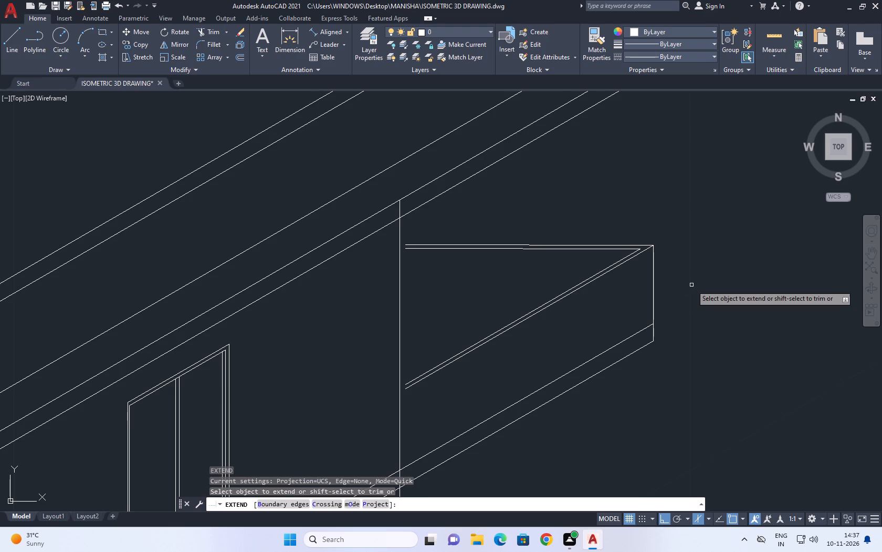
click(535, 227)
click(463, 269)
click(438, 337)
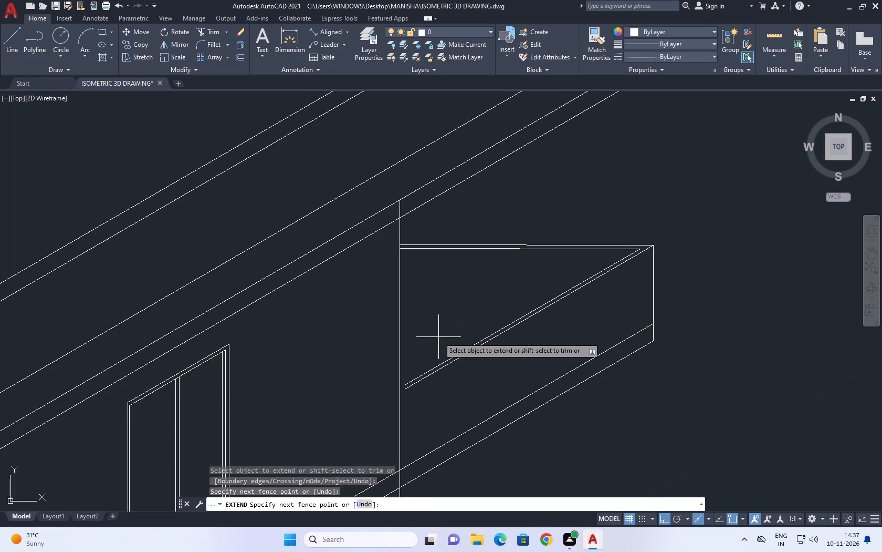
click(426, 394)
Extend the inner parapet line pairs of the second and third balconies from the top to the vertical wall edge.
scroll(466, 292, down, 2)
middle_drag(505, 354, 511, 272)
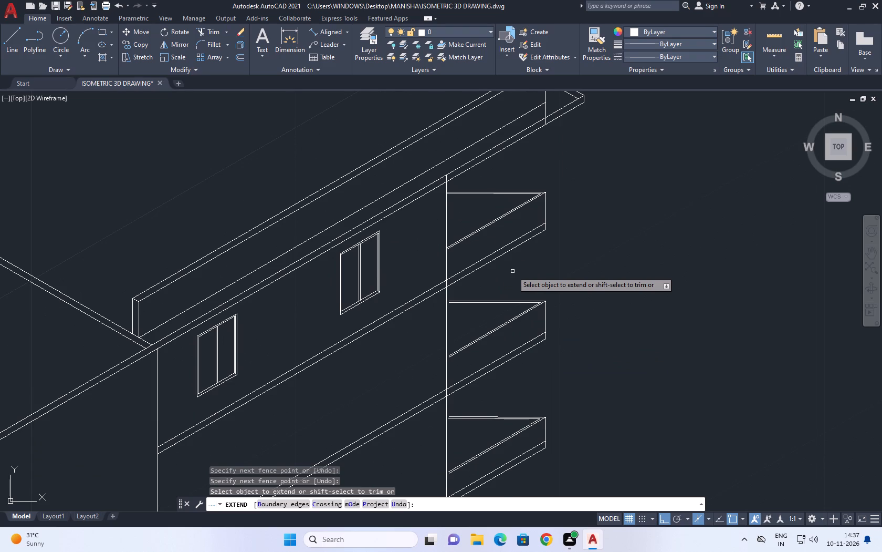
click(485, 292)
click(475, 313)
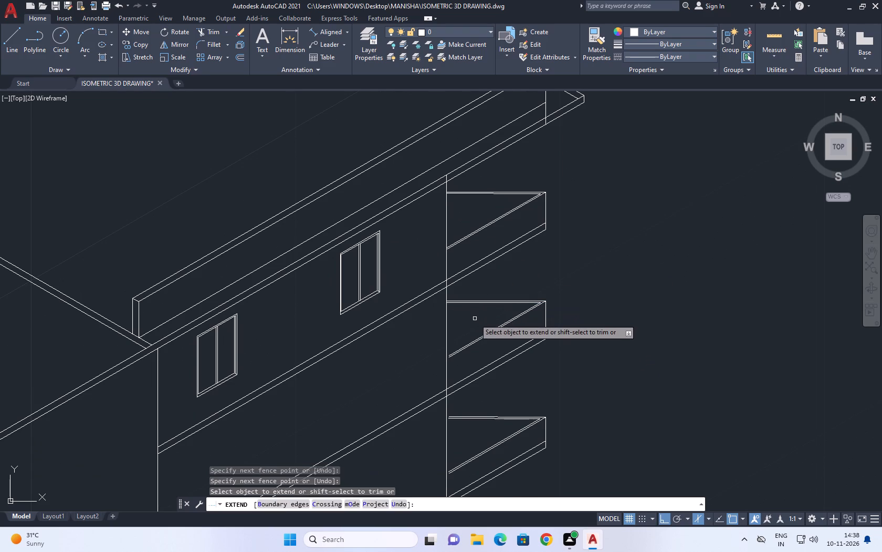
click(475, 329)
click(475, 362)
middle_drag(488, 329, 516, 231)
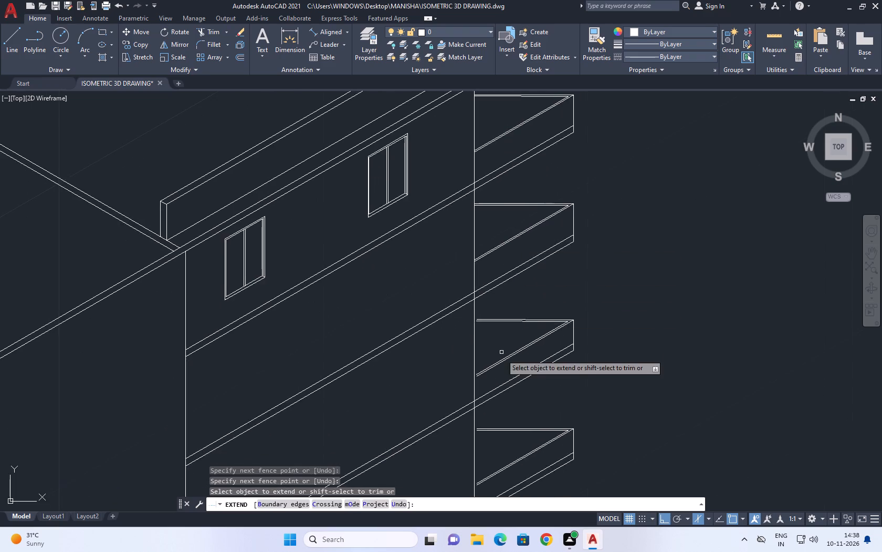
scroll(501, 357, up, 2)
drag(508, 389, 505, 381)
click(493, 350)
click(500, 280)
click(500, 251)
Extend the inner parapet line pairs of the fourth and lowest balconies to the vertical wall edge.
scroll(500, 250, down, 3)
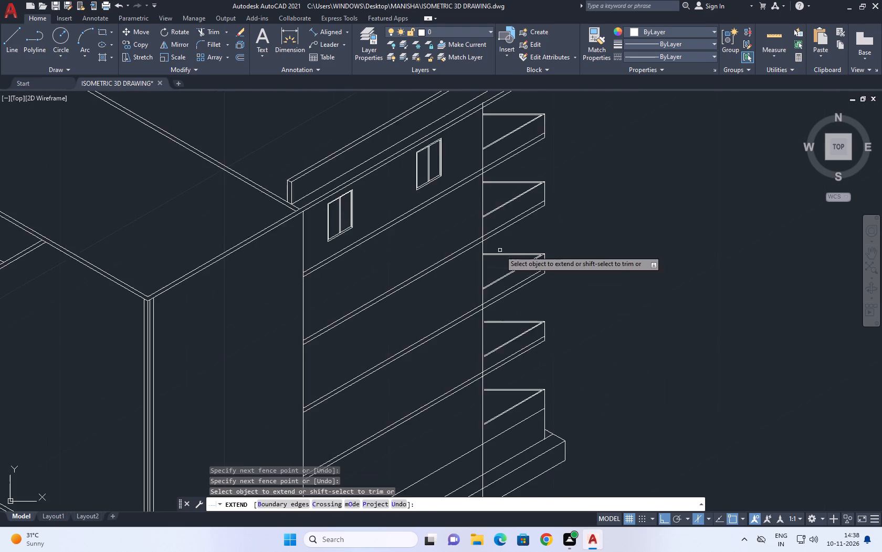
scroll(502, 342, up, 3)
click(501, 347)
click(499, 378)
click(496, 255)
click(472, 279)
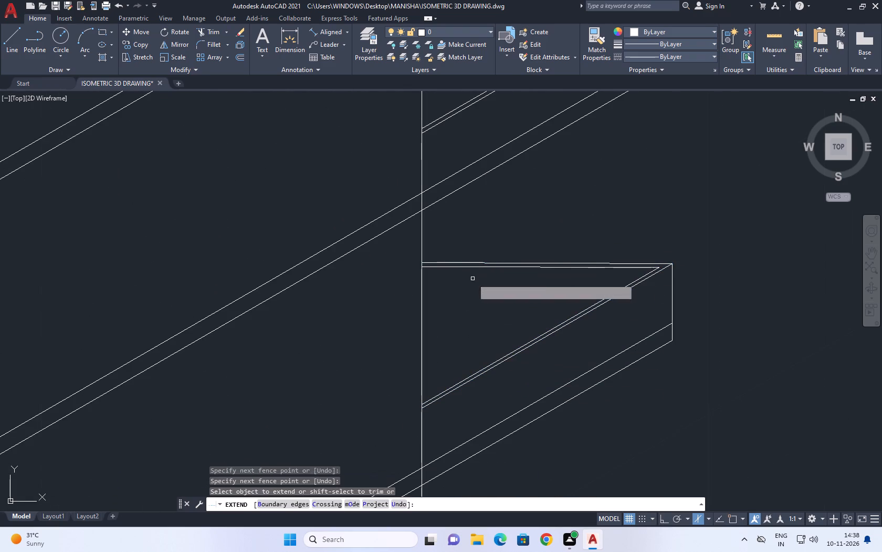
scroll(508, 252, down, 1)
middle_drag(513, 331, 538, 238)
click(527, 352)
click(526, 335)
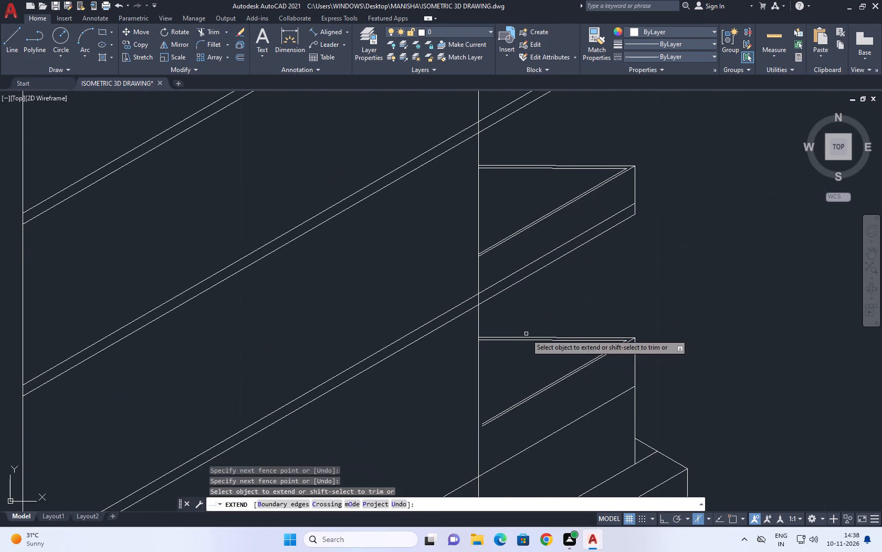
click(518, 379)
click(517, 429)
middle_drag(666, 324, 604, 181)
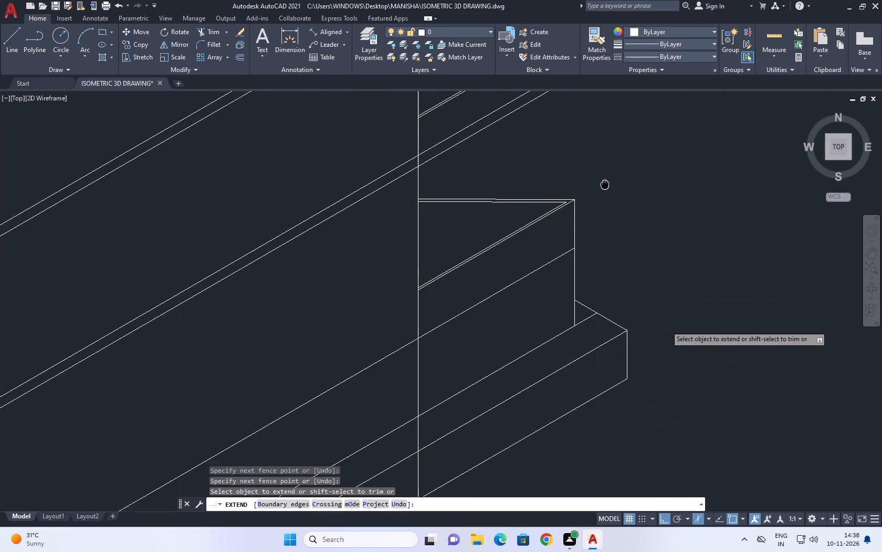
middle_drag(604, 181, 601, 180)
right_click(601, 182)
click(631, 202)
Stretch the upper plinth line's outer end back to the foot of the lowest balcony's vertical edge.
middle_drag(607, 271, 620, 286)
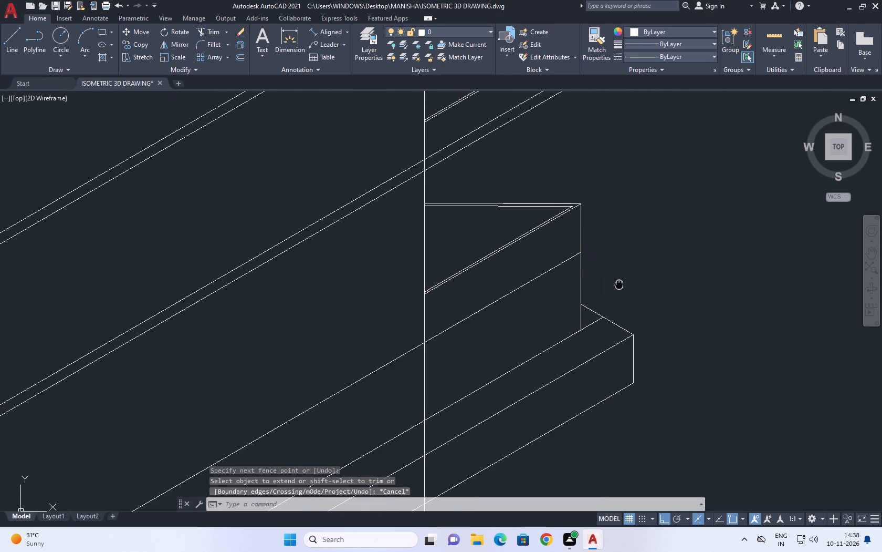
middle_drag(620, 286, 624, 301)
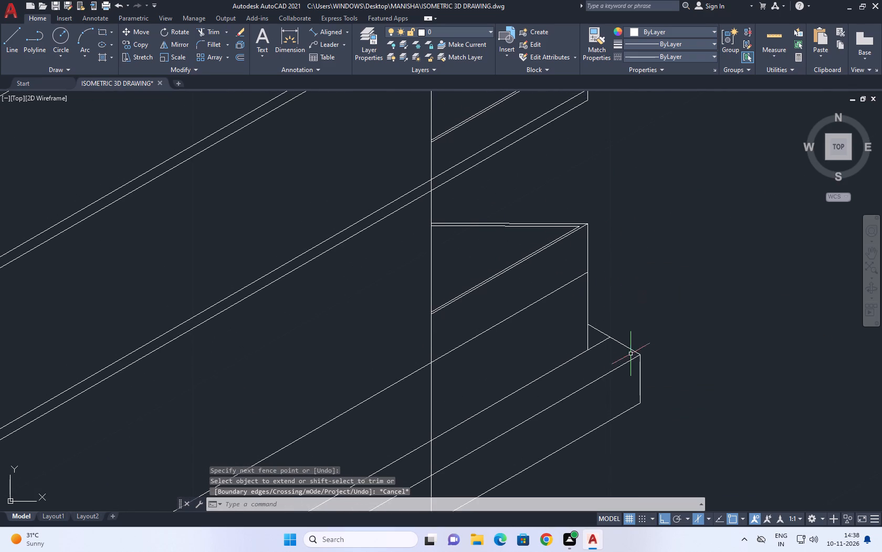
click(597, 343)
scroll(606, 345, up, 2)
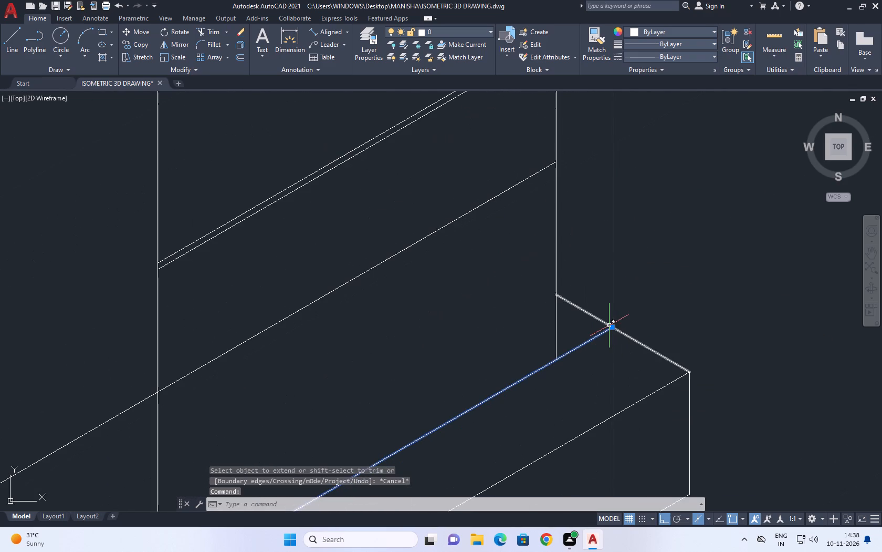
click(614, 327)
click(557, 356)
right_click(610, 255)
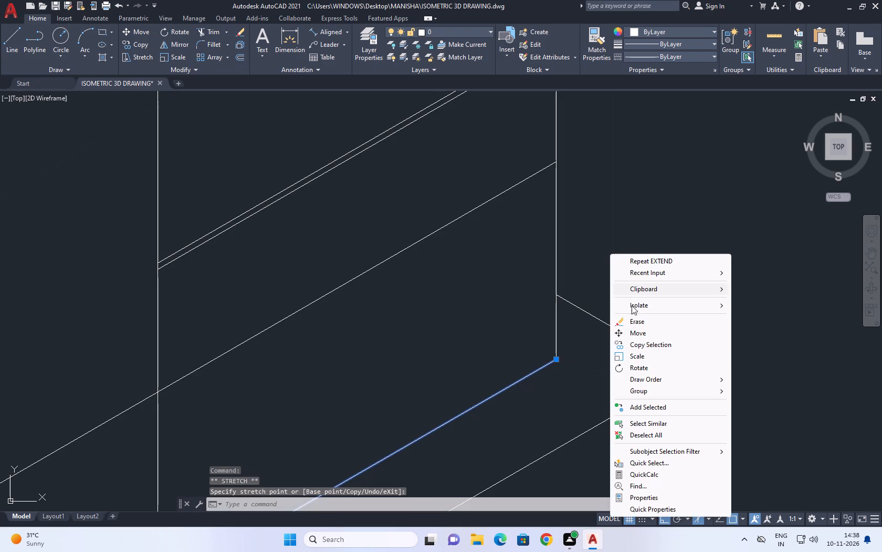
click(647, 434)
Trim the vertical wall edge where it crosses between the double slab lines at the four floor levels beside the balconies.
scroll(561, 380, down, 5)
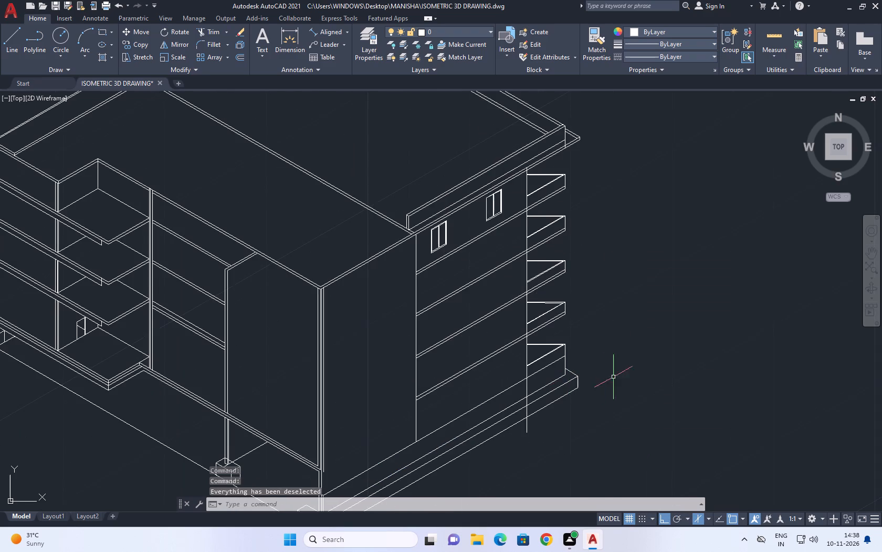
middle_drag(614, 377, 619, 385)
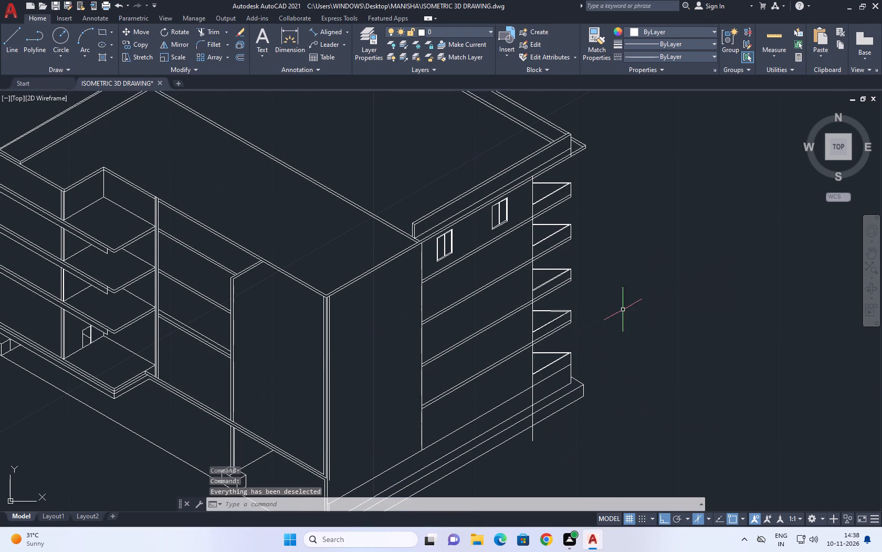
middle_drag(621, 303, 623, 322)
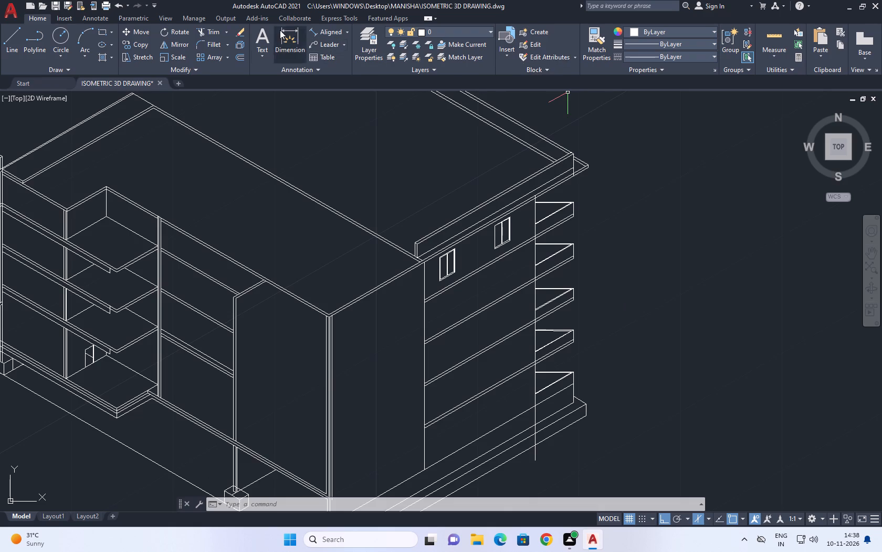
click(211, 28)
scroll(541, 237, up, 6)
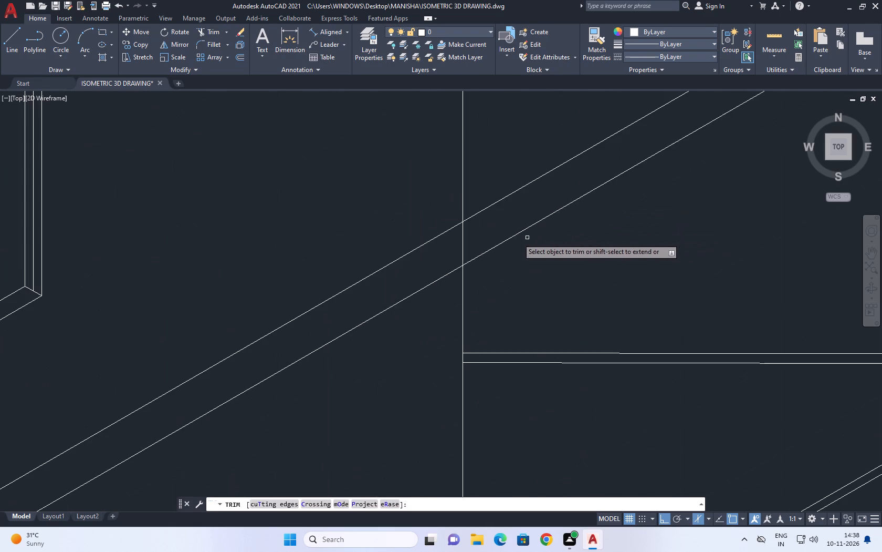
click(478, 229)
click(455, 254)
scroll(499, 233, down, 2)
middle_drag(488, 402, 538, 242)
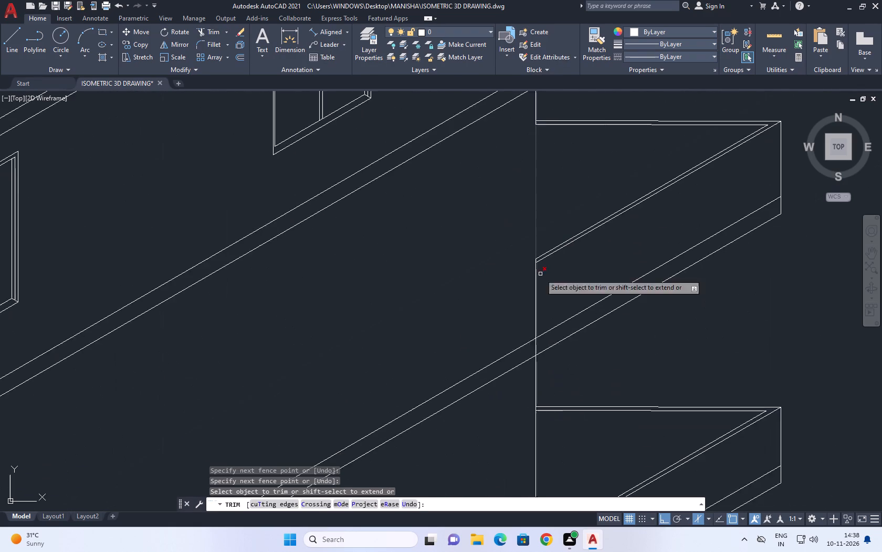
scroll(537, 364, up, 1)
click(535, 338)
scroll(552, 286, down, 3)
scroll(554, 407, up, 2)
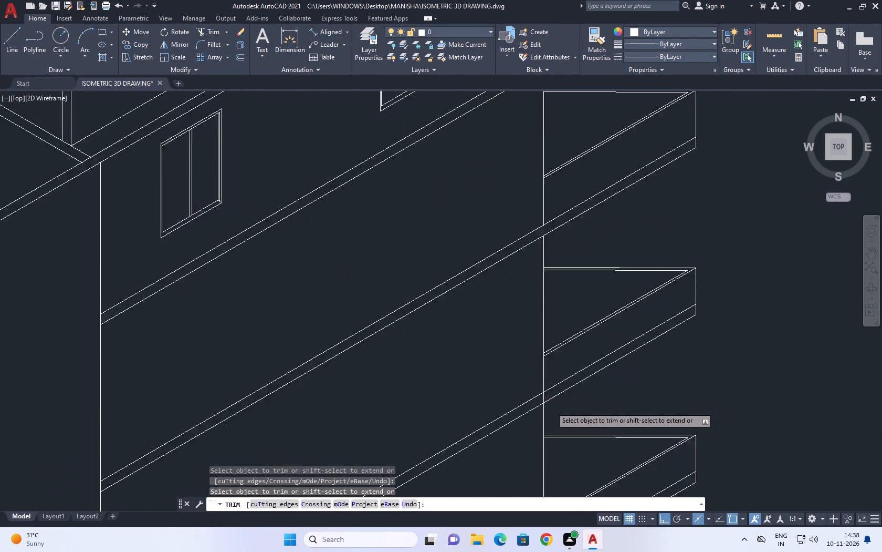
click(545, 394)
click(537, 395)
scroll(554, 305, down, 2)
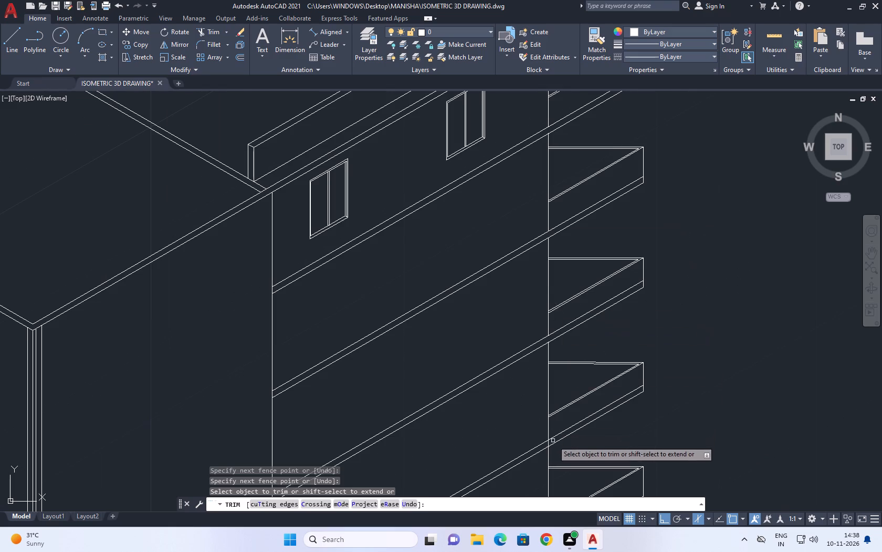
scroll(553, 444, up, 2)
click(539, 443)
scroll(585, 331, down, 2)
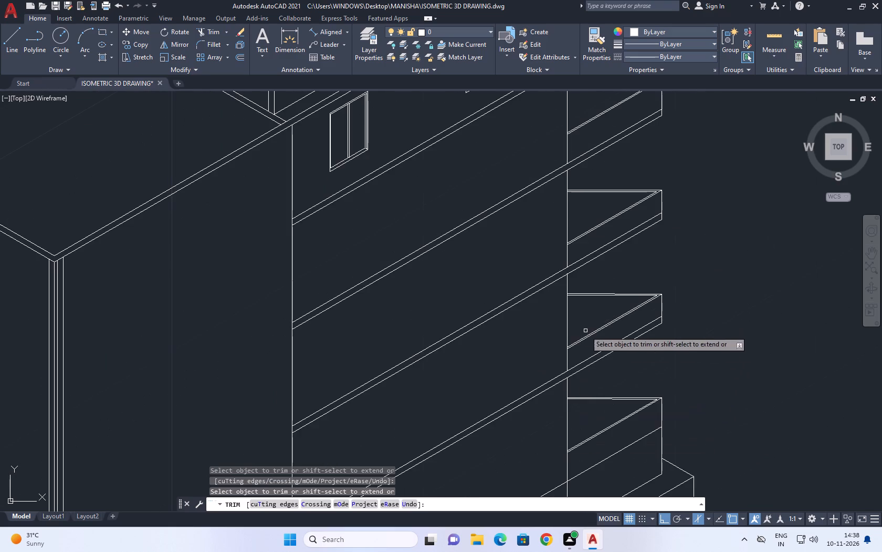
Trim the vertical wall edge below the wall's base line, removing the portions crossing and hanging below the plinth lines.
middle_drag(599, 395, 577, 182)
scroll(598, 376, down, 1)
scroll(553, 304, up, 2)
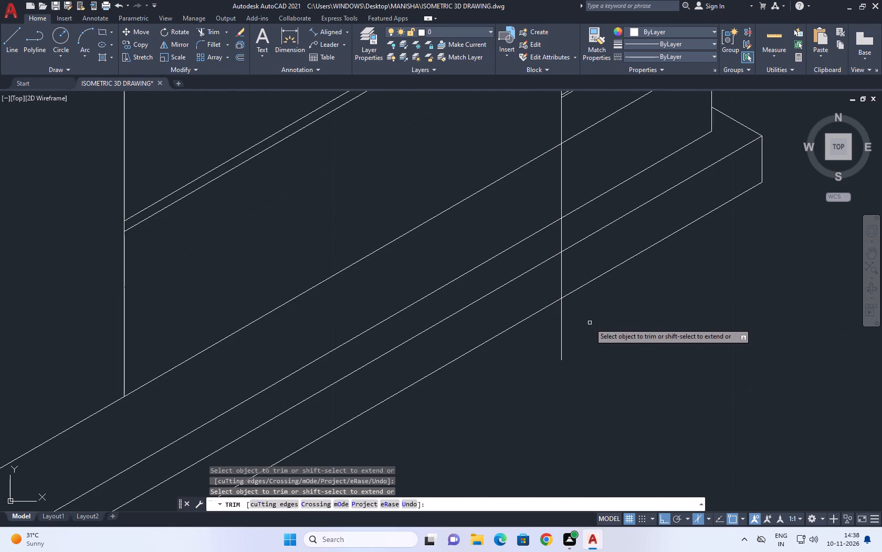
click(591, 323)
click(540, 353)
click(567, 268)
drag(527, 290, 518, 300)
click(559, 223)
click(587, 231)
drag(582, 167, 575, 171)
click(513, 214)
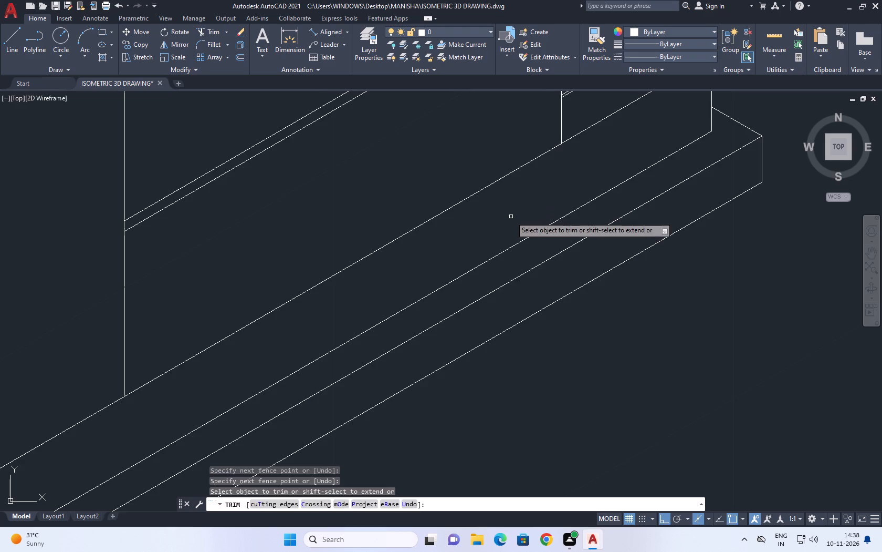
scroll(541, 208, down, 3)
middle_drag(623, 156, 636, 326)
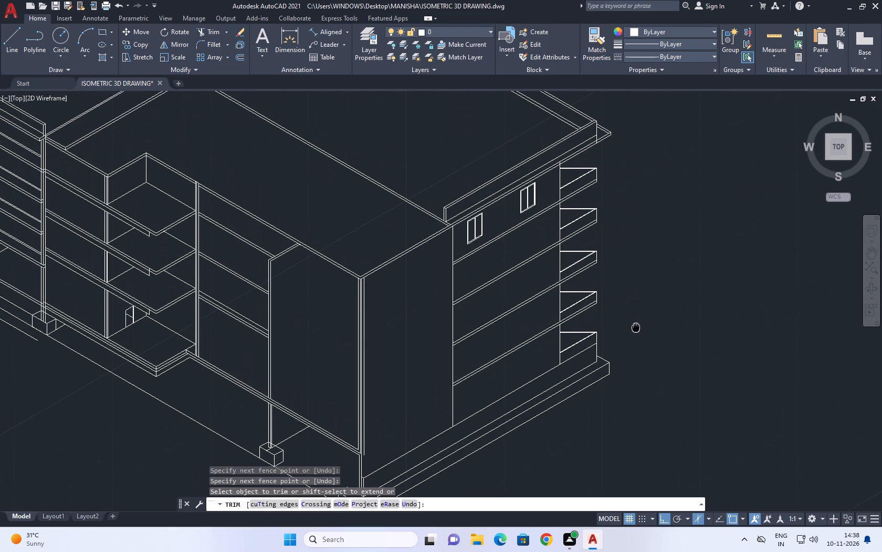
middle_drag(636, 326, 636, 330)
right_click(634, 275)
click(681, 289)
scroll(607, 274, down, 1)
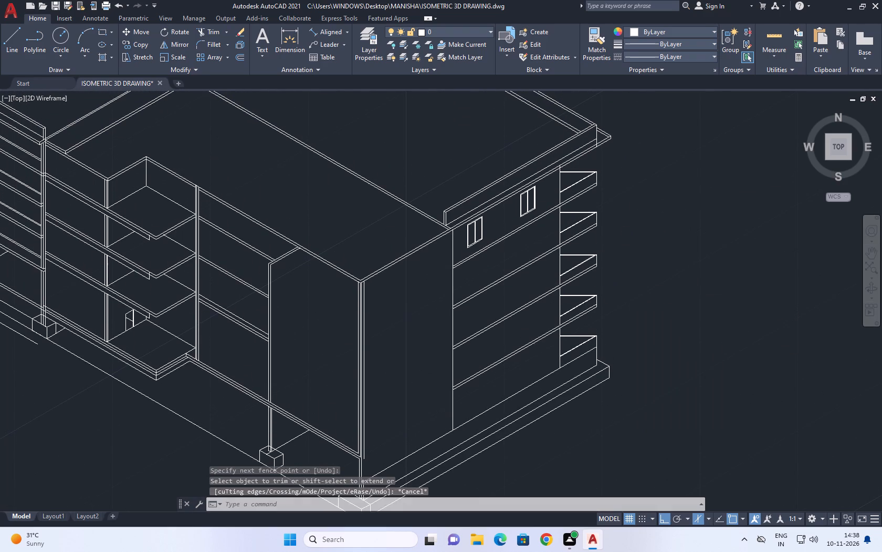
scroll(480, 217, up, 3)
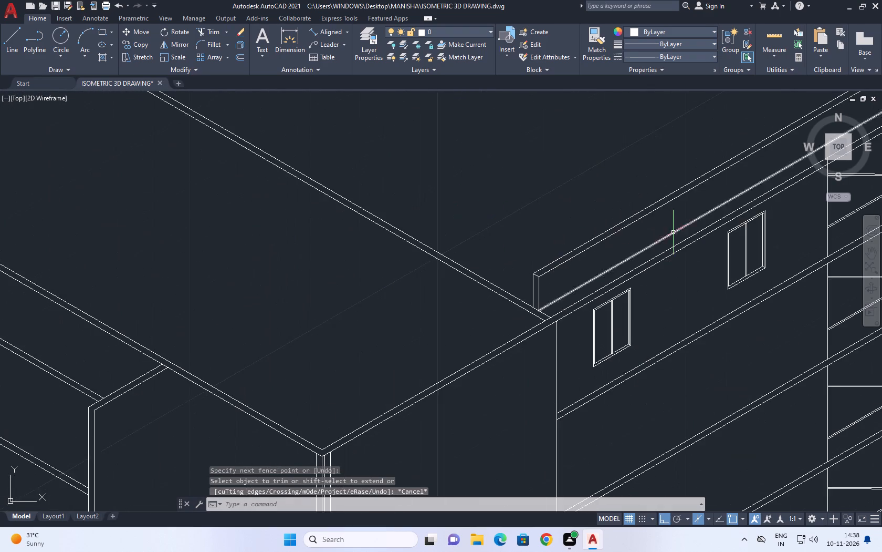
Move the top-floor window farther from the balconies a short distance along the side wall towards the other window.
middle_drag(673, 232, 583, 223)
scroll(571, 229, down, 2)
middle_drag(631, 169, 635, 187)
scroll(640, 209, down, 2)
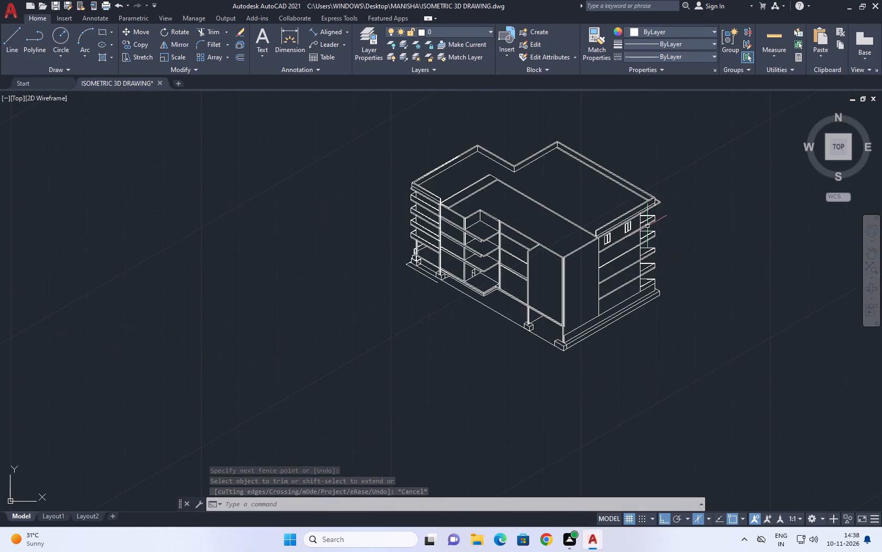
scroll(622, 234, up, 3)
click(524, 155)
click(603, 322)
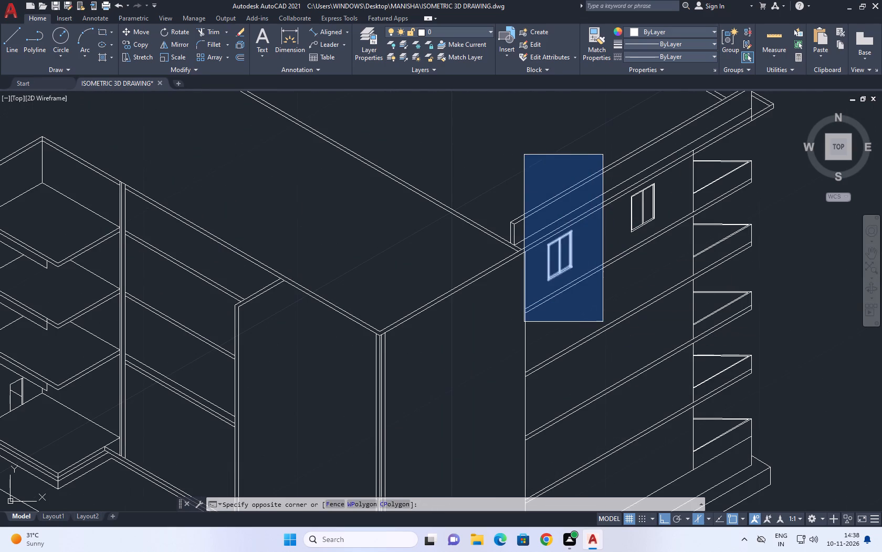
click(136, 30)
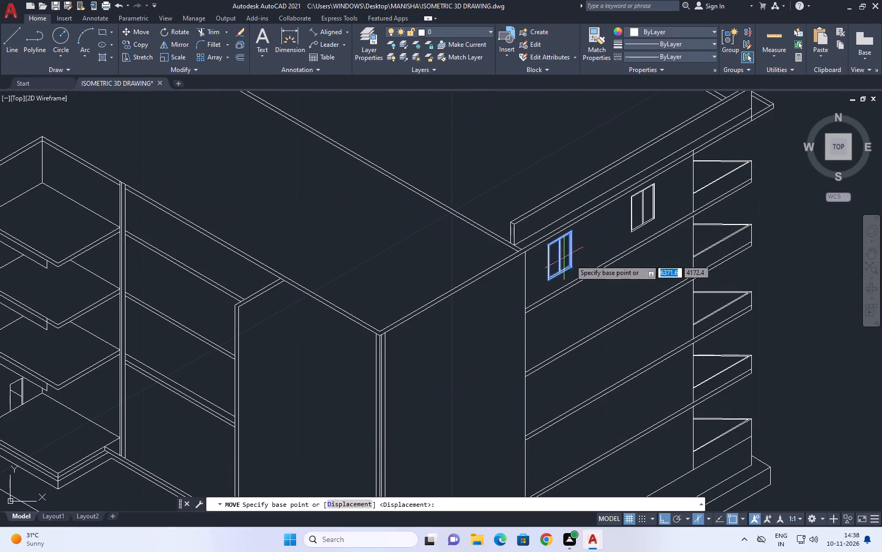
scroll(617, 221, up, 1)
click(583, 251)
click(611, 243)
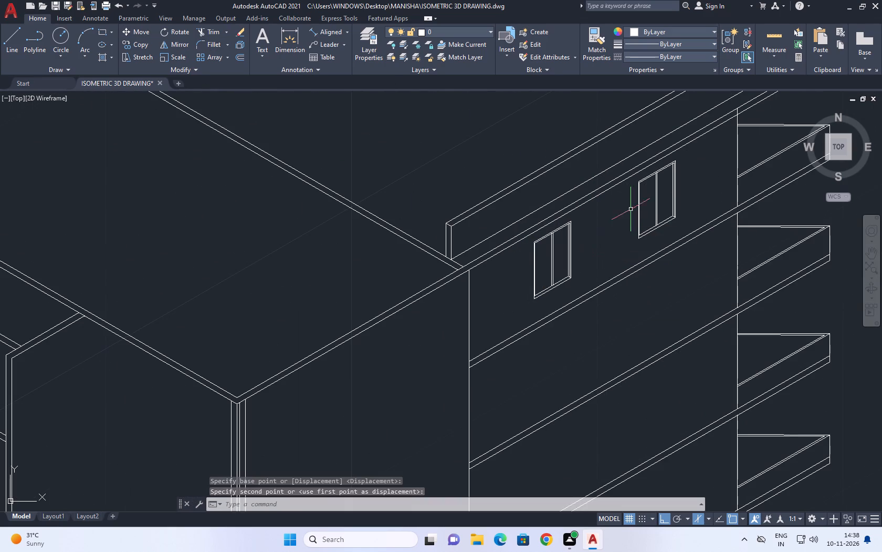
Move the top-floor window nearer the balconies slightly along the wall's isometric axis towards the other window.
click(614, 137)
click(697, 259)
middle_drag(645, 174, 642, 191)
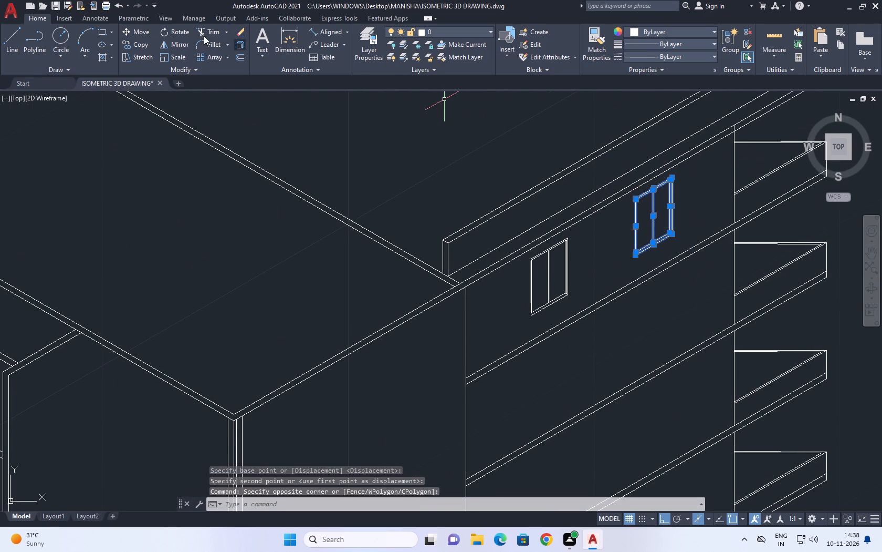
click(139, 37)
click(594, 240)
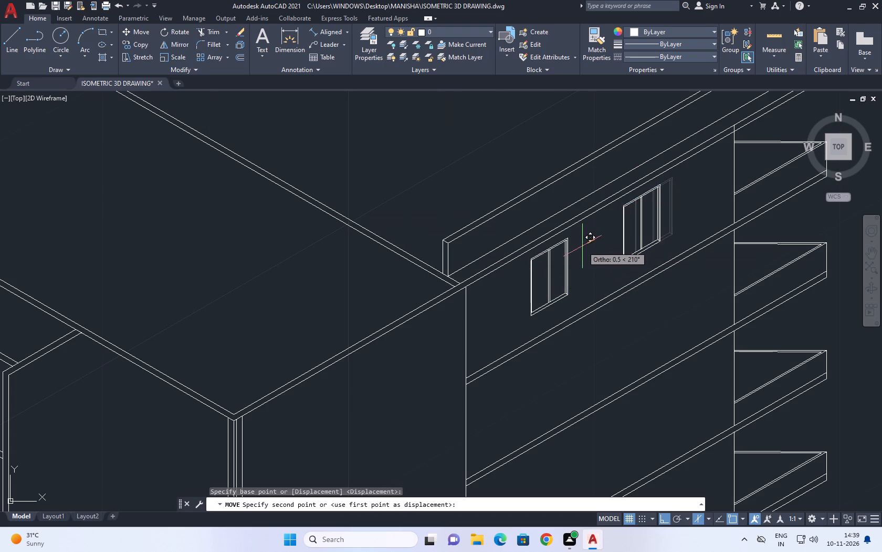
click(578, 250)
Move the window nearer the balconies back along the wall's isometric axis, towards the balcony side.
scroll(626, 258, down, 1)
middle_drag(657, 257, 564, 282)
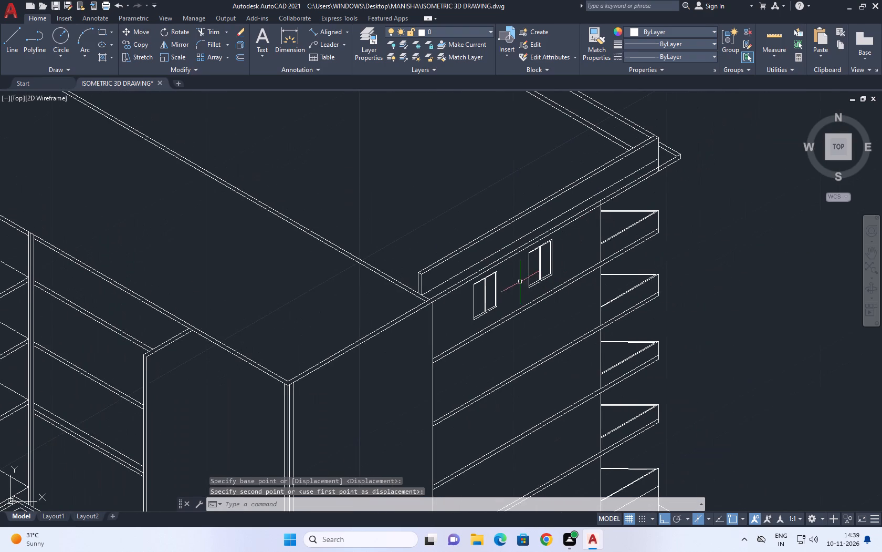
middle_click(522, 284)
scroll(523, 285, up, 2)
click(526, 138)
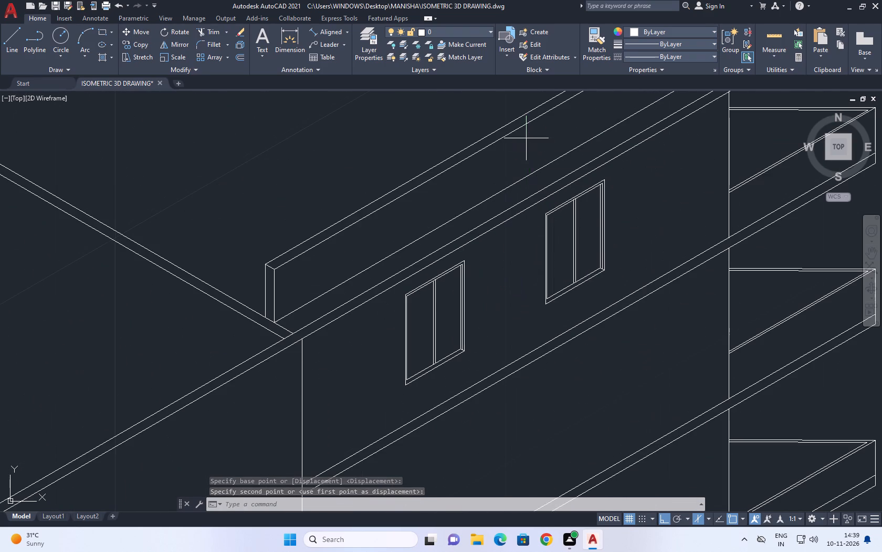
click(639, 329)
scroll(597, 289, down, 2)
middle_drag(624, 253, 583, 309)
scroll(565, 294, down, 2)
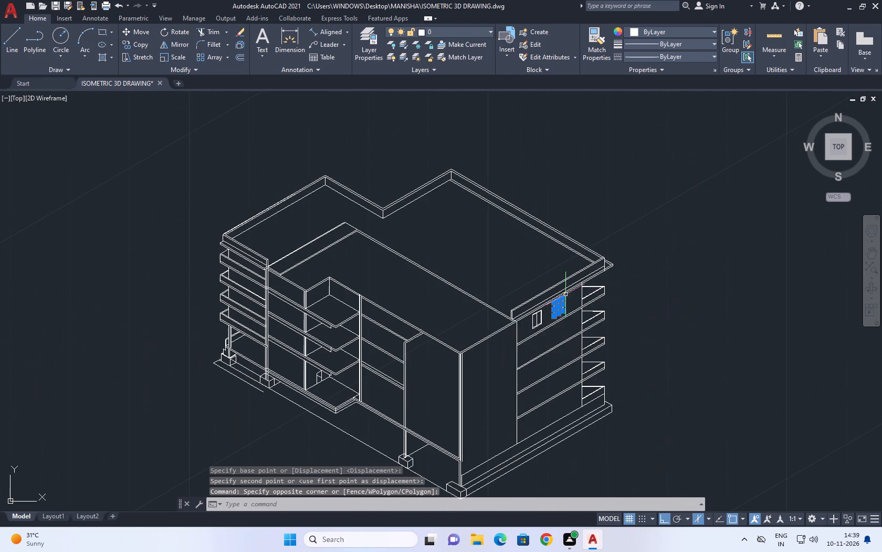
middle_drag(584, 303, 564, 290)
drag(137, 32, 143, 36)
scroll(606, 291, up, 3)
click(601, 283)
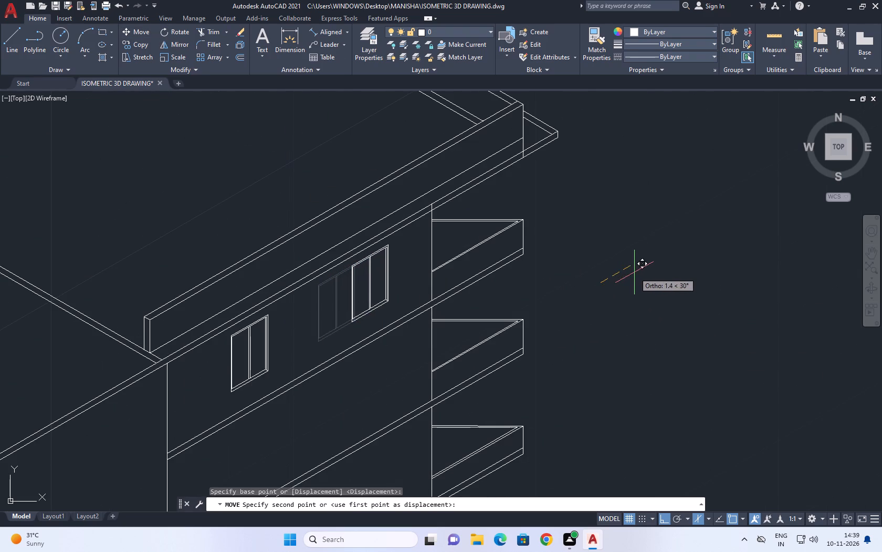
click(628, 274)
Shift the window nearer the balconies a little farther along the wall towards the balcony-side vertical edge.
scroll(598, 272, down, 1)
middle_drag(477, 327, 497, 297)
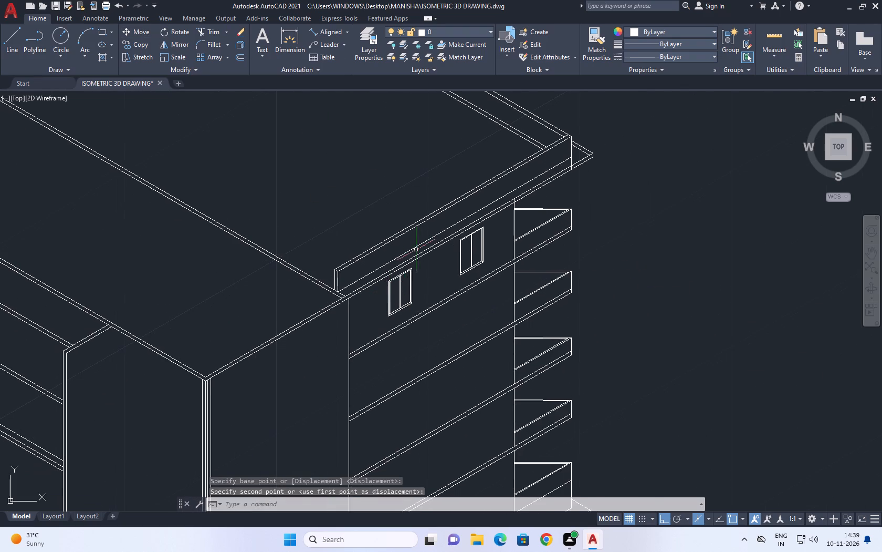
scroll(418, 237, up, 1)
click(445, 139)
click(545, 342)
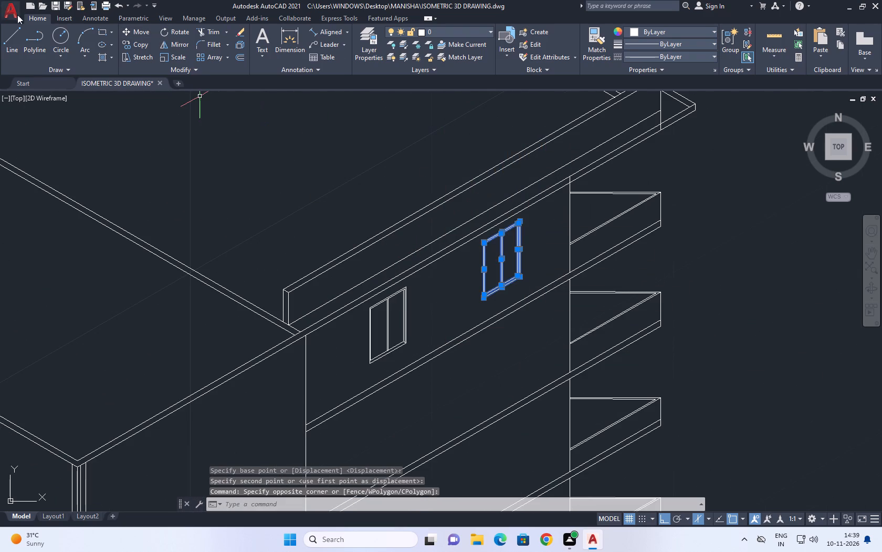
click(151, 35)
scroll(513, 279, up, 2)
click(569, 274)
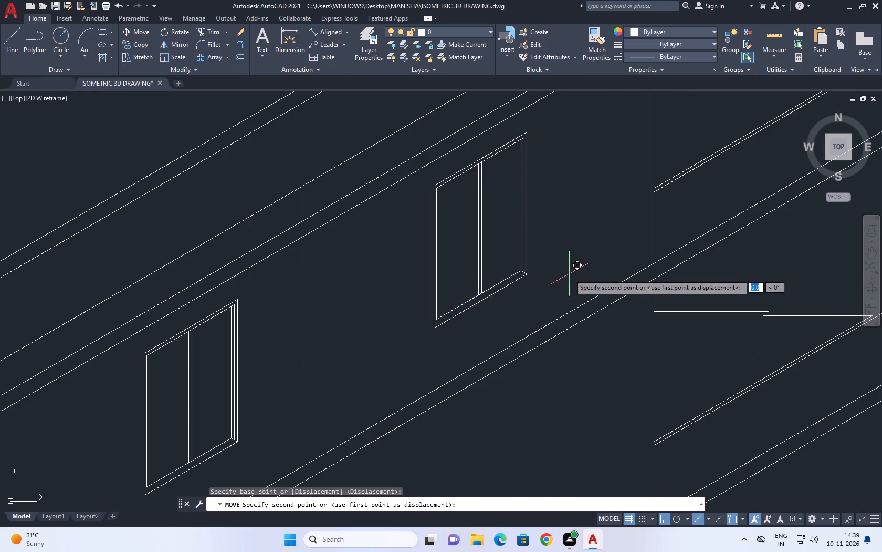
click(610, 258)
Lower the window nearer the balconies slightly, moving only the window straight down without the adjacent wall edge.
middle_drag(550, 188, 550, 257)
scroll(550, 257, down, 2)
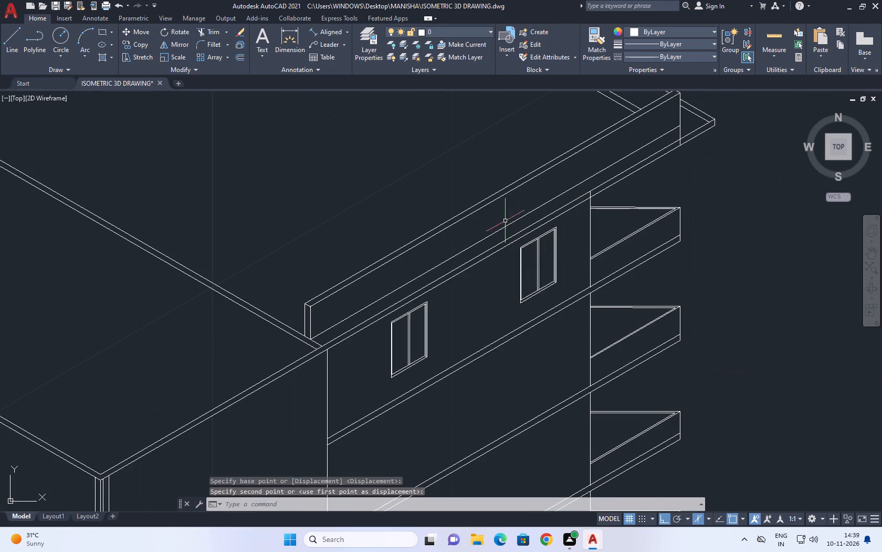
click(481, 134)
click(591, 351)
right_click(568, 281)
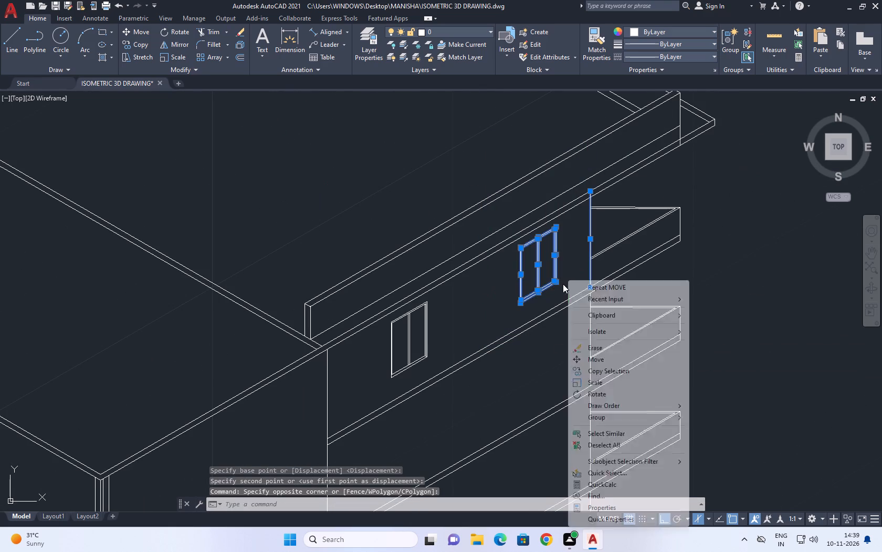
click(620, 447)
click(507, 207)
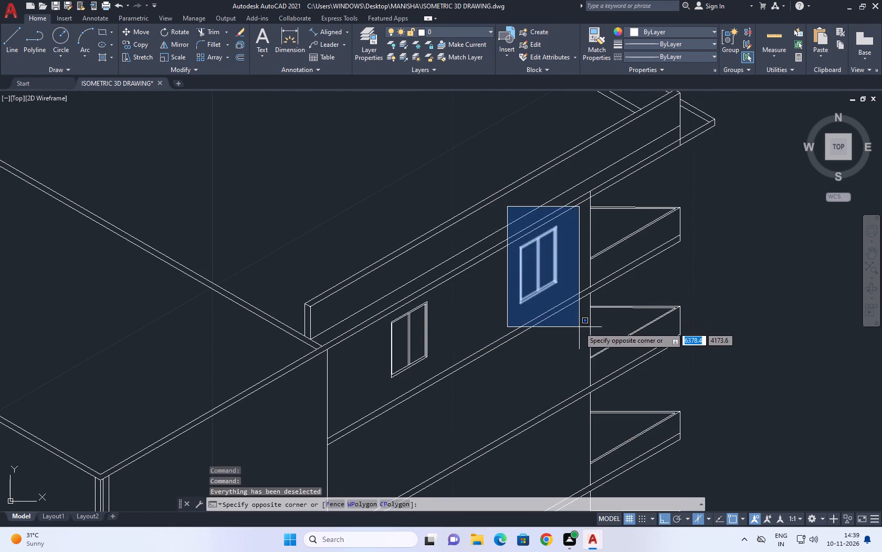
click(579, 327)
click(143, 34)
scroll(513, 347, up, 2)
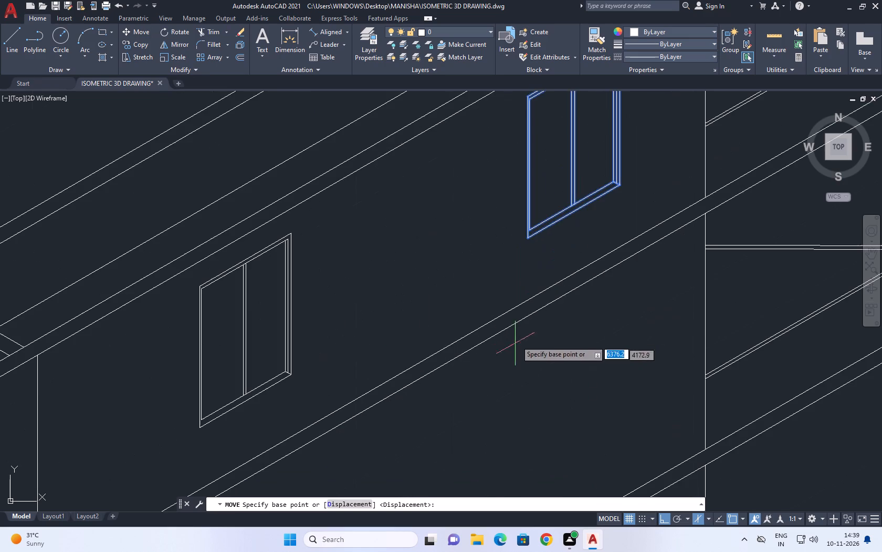
click(605, 283)
click(612, 303)
Move the window farther from the balconies along the wall's isometric axis towards the wall's opposite vertical edge.
scroll(582, 292, down, 1)
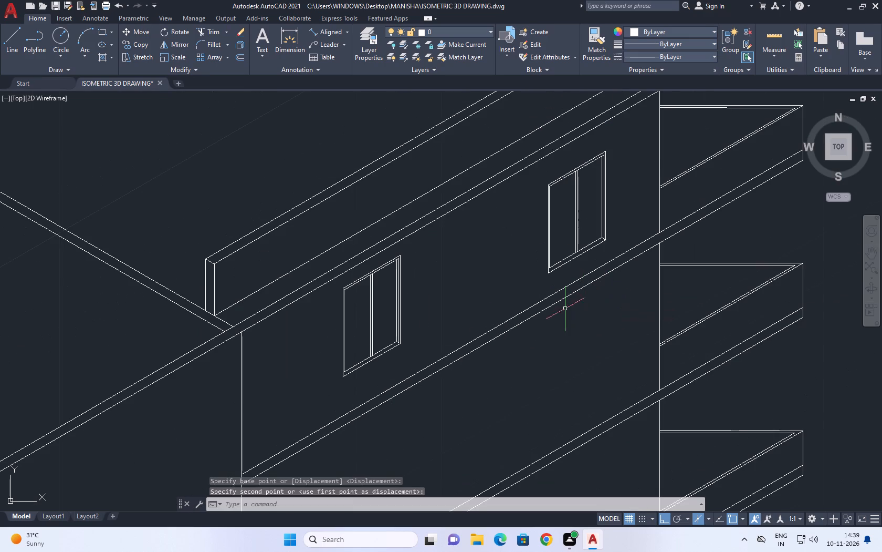
click(304, 227)
click(444, 394)
middle_drag(400, 354, 456, 307)
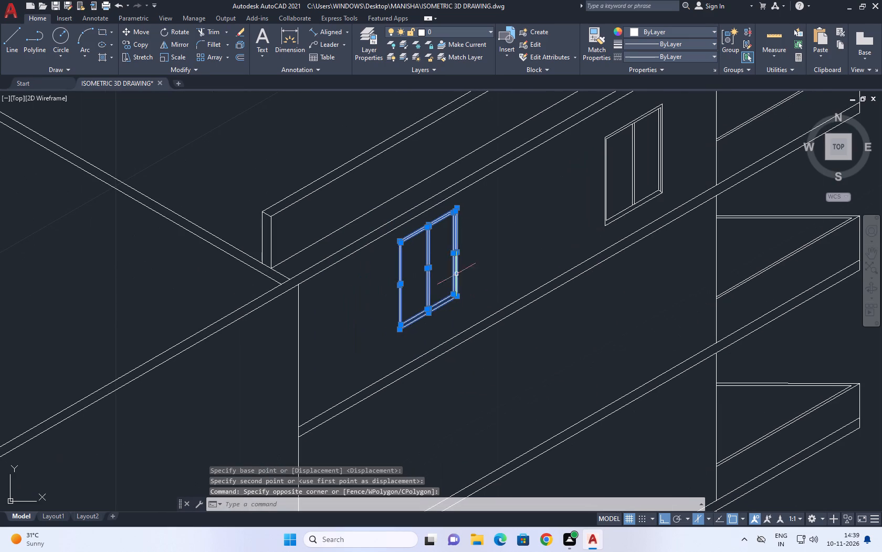
click(141, 34)
scroll(271, 282, up, 1)
click(390, 300)
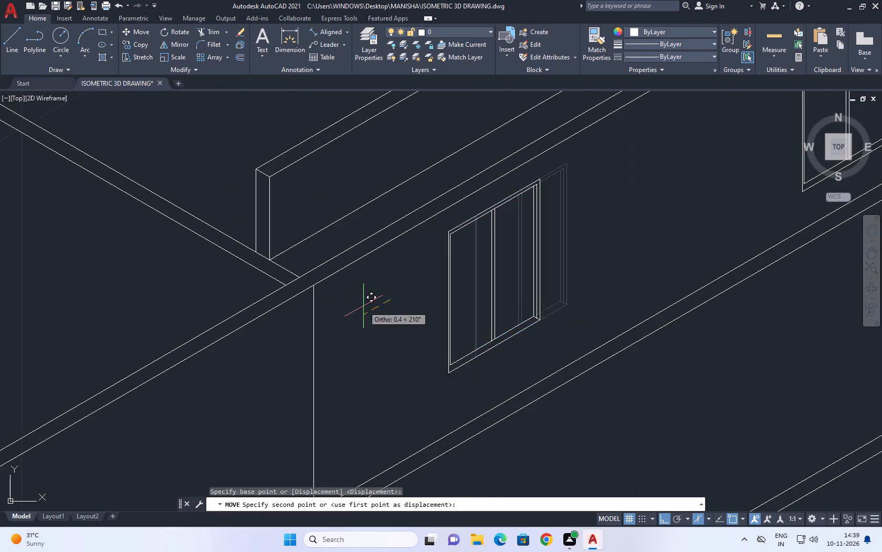
click(340, 314)
Move the window farther from the balconies slightly straight down on the top-floor wall.
click(379, 149)
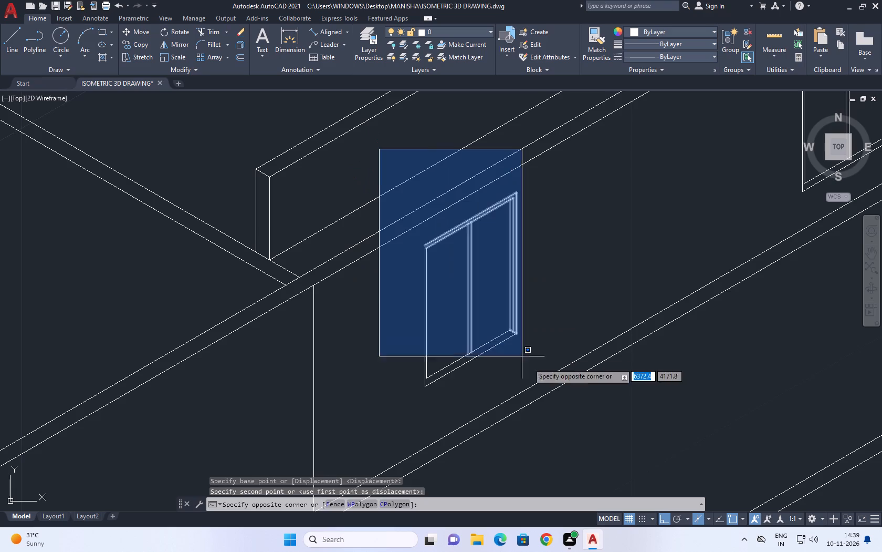
click(561, 415)
middle_drag(535, 382, 571, 327)
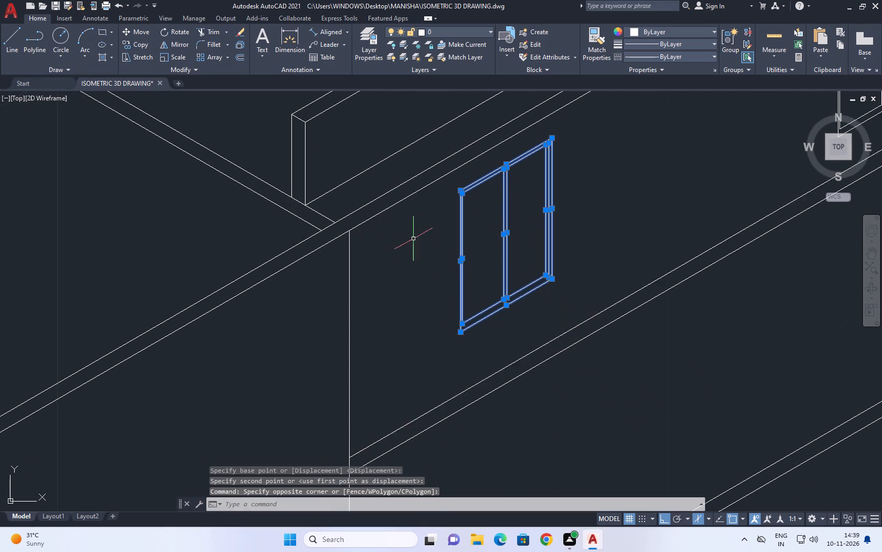
scroll(414, 245, down, 1)
middle_drag(510, 248, 503, 262)
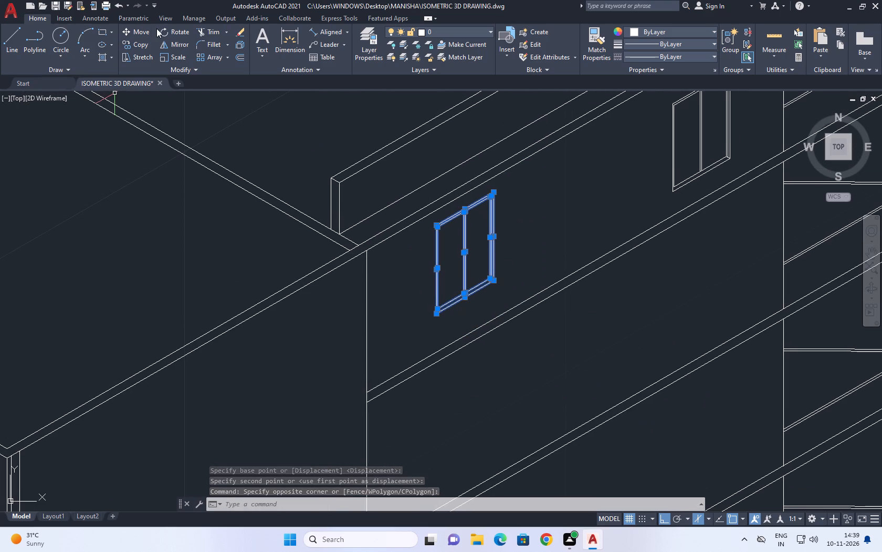
click(146, 32)
scroll(439, 339, up, 1)
click(443, 325)
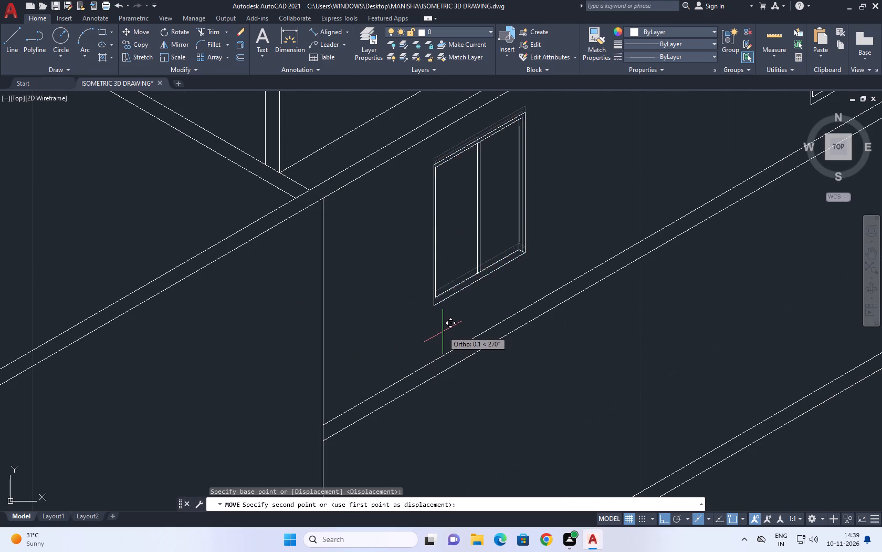
click(443, 335)
Draw an isometric guide line from the balcony-side window's bottom corner along the wall to beyond the other window.
scroll(440, 335, down, 2)
middle_drag(509, 306, 505, 312)
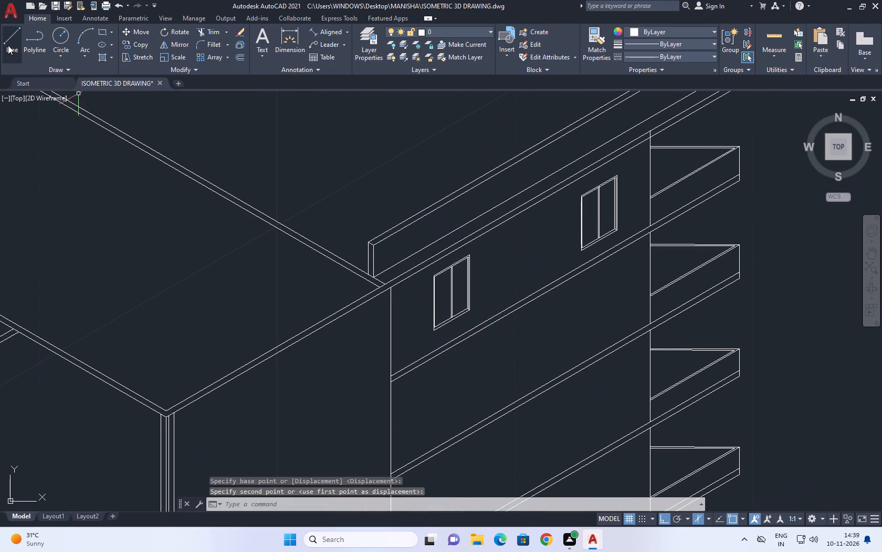
click(8, 45)
scroll(563, 247, up, 2)
click(605, 259)
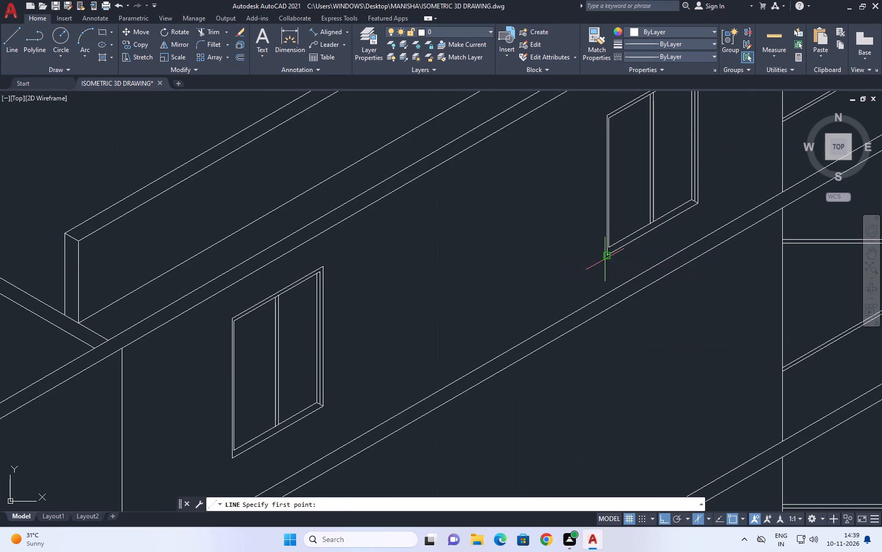
middle_drag(227, 432, 397, 323)
click(369, 354)
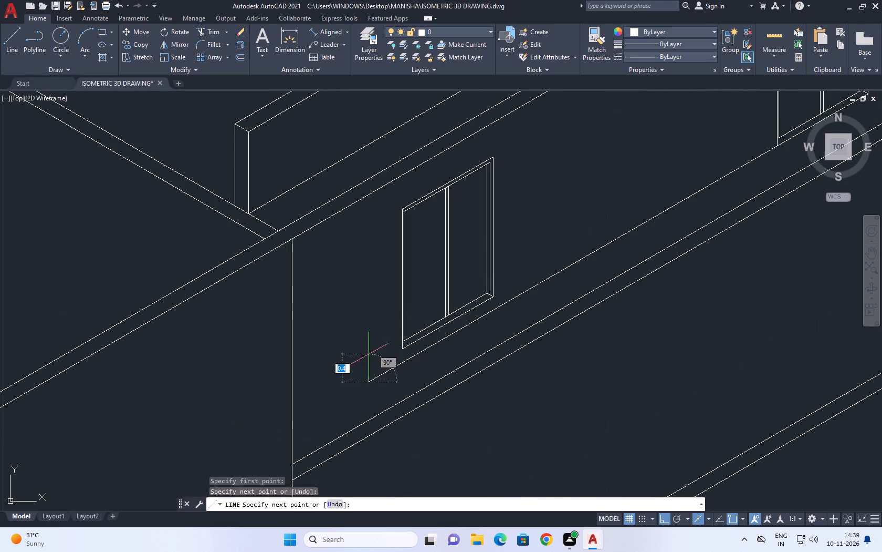
key(space)
Move the window farther from the balconies straight down so its bottom corner sits on the guide line.
middle_drag(409, 248, 408, 275)
click(364, 137)
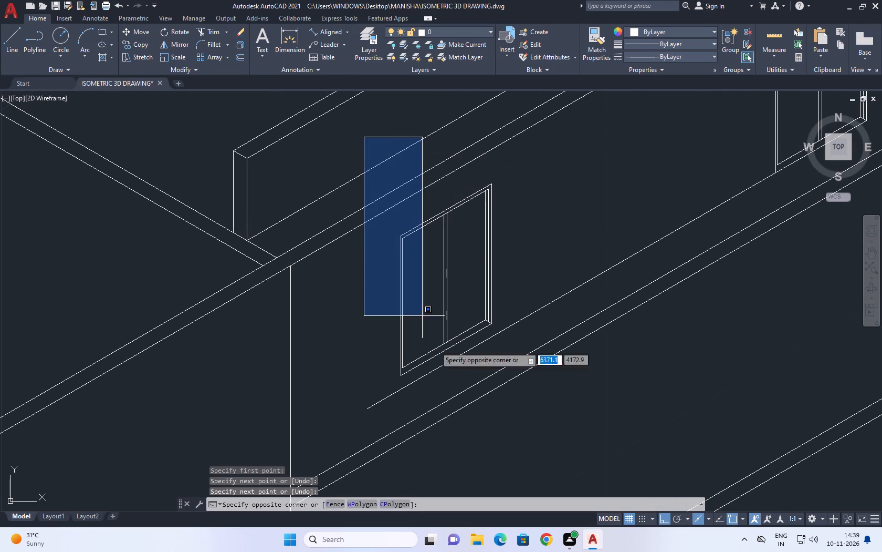
click(524, 393)
middle_drag(456, 350, 473, 371)
text(M)
key(space)
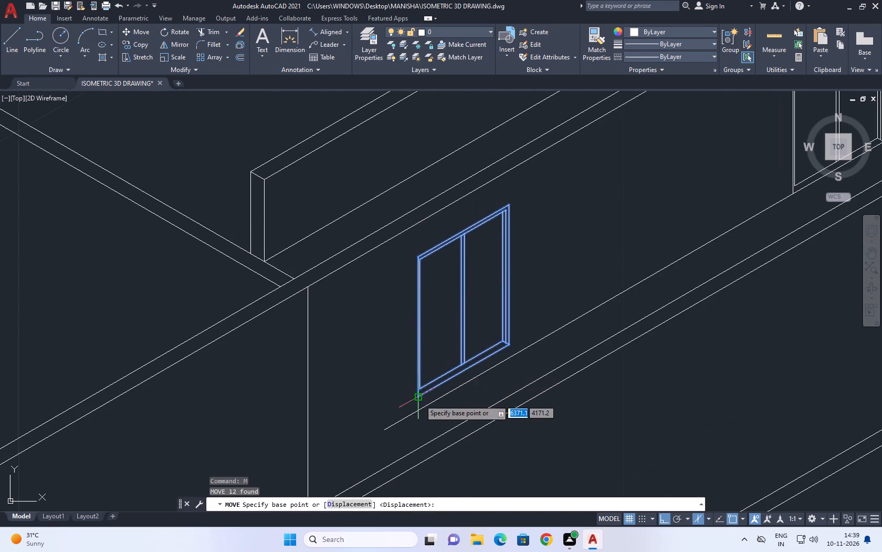
scroll(419, 400, up, 2)
click(413, 395)
click(410, 431)
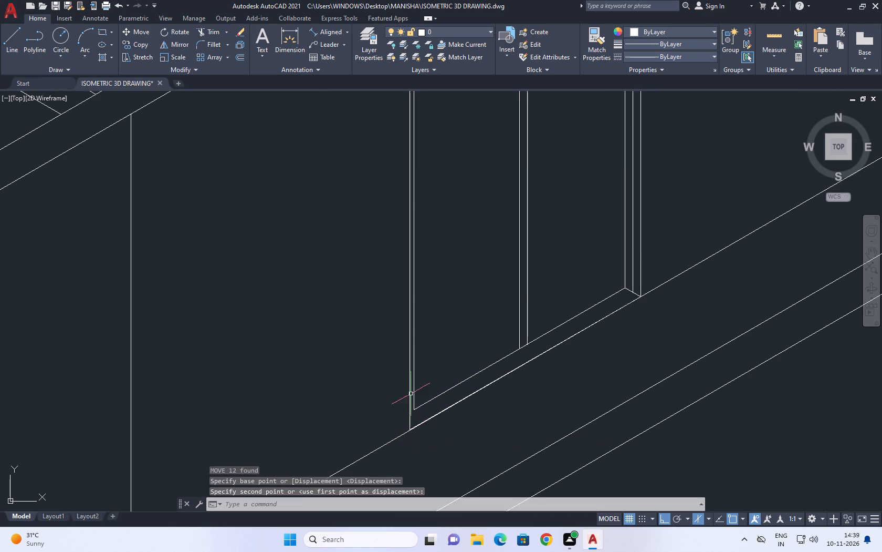
Erase the guide line running beneath the two top-floor windows.
scroll(409, 384, down, 2)
click(556, 313)
drag(548, 324, 548, 330)
right_click(560, 260)
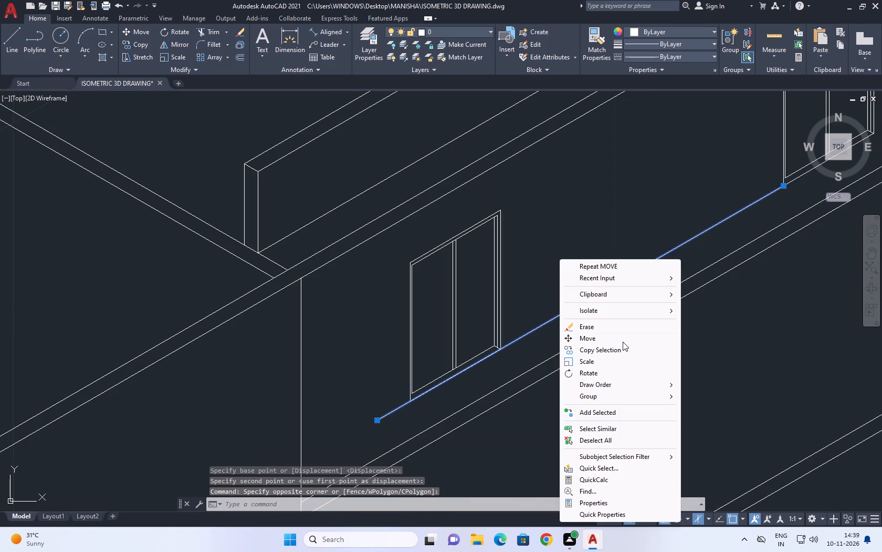
click(603, 329)
Copy both top-floor windows straight down one floor, using the floor-slab corner at the balcony-side wall edge as base point.
scroll(540, 313, down, 2)
middle_drag(565, 267, 551, 285)
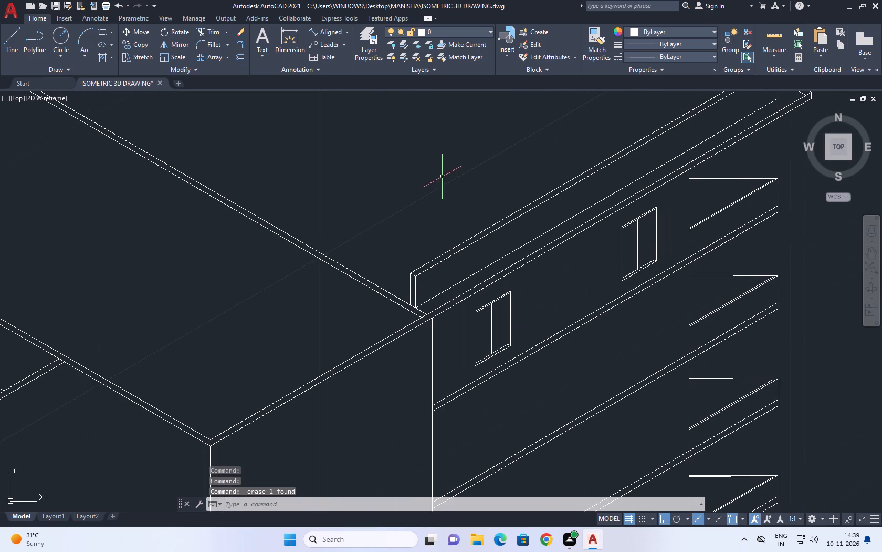
click(443, 176)
click(543, 417)
middle_drag(604, 322, 535, 328)
click(494, 130)
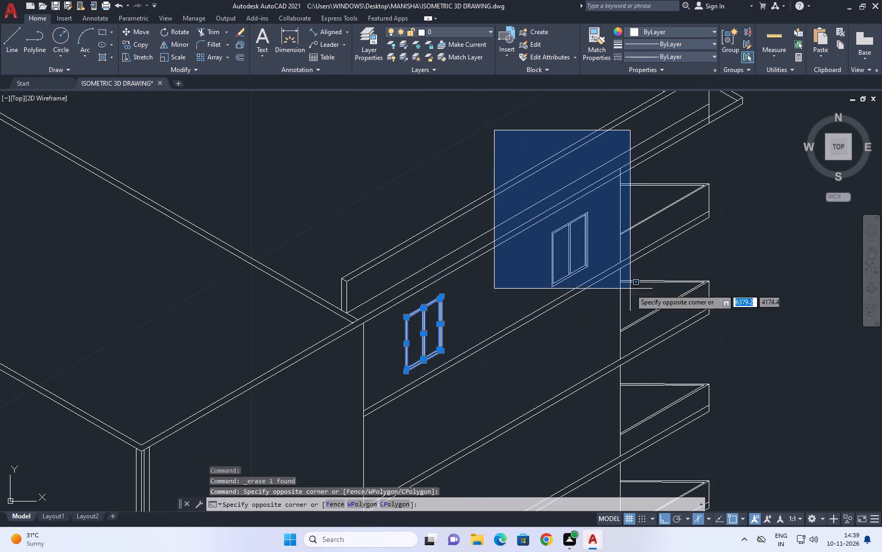
click(601, 344)
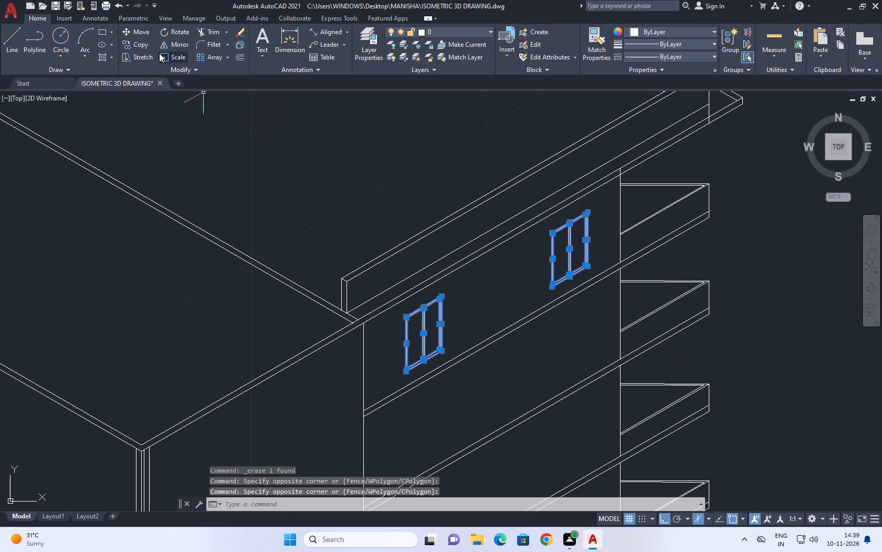
click(139, 47)
scroll(618, 256, up, 1)
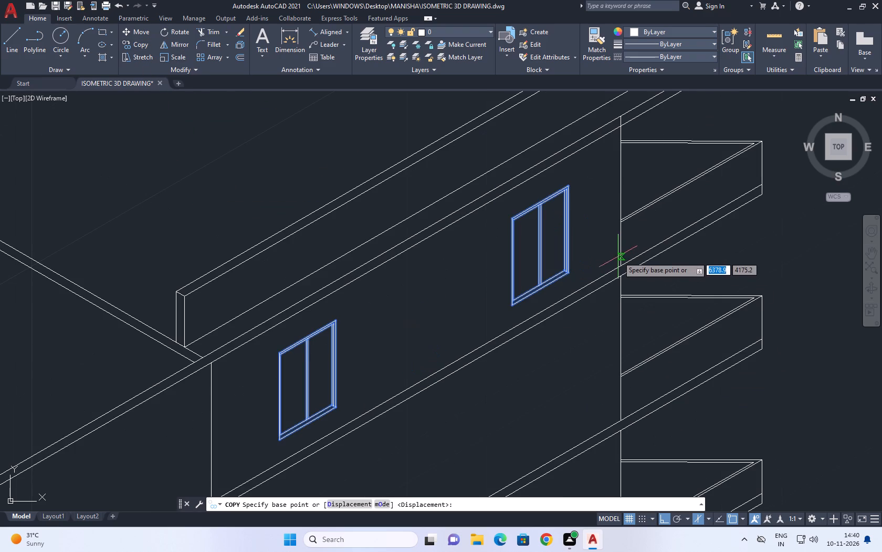
click(621, 264)
scroll(621, 264, down, 1)
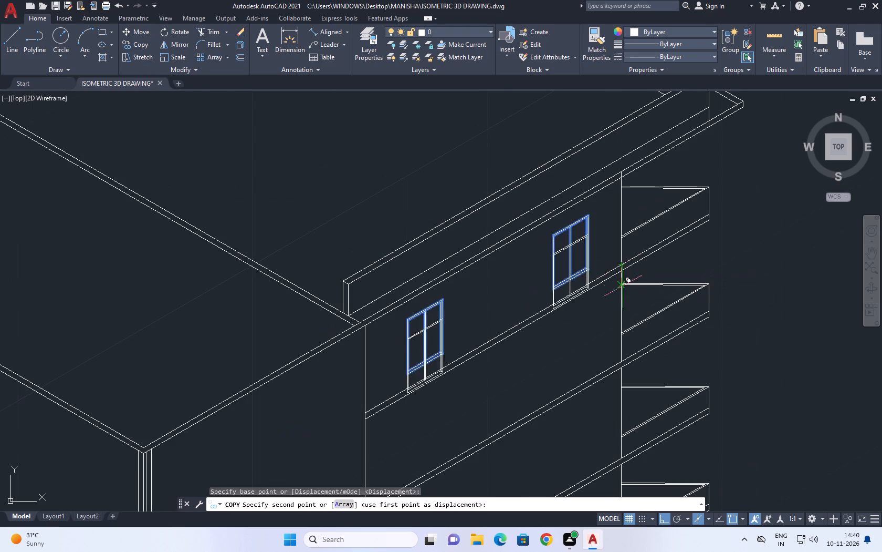
click(621, 362)
Place further copies of the window pair on each of the three remaining floors below, aligned by the floor-slab corners.
scroll(628, 295, down, 1)
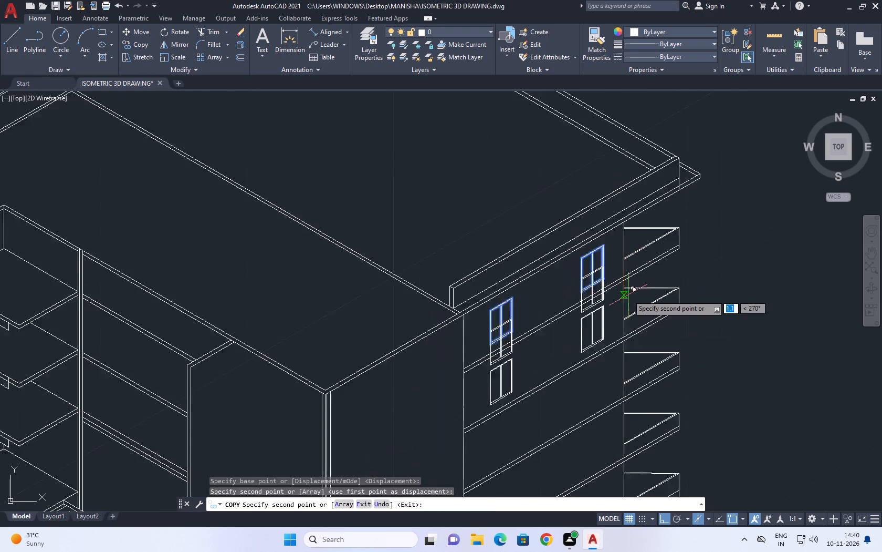
scroll(628, 295, down, 1)
scroll(625, 355, up, 3)
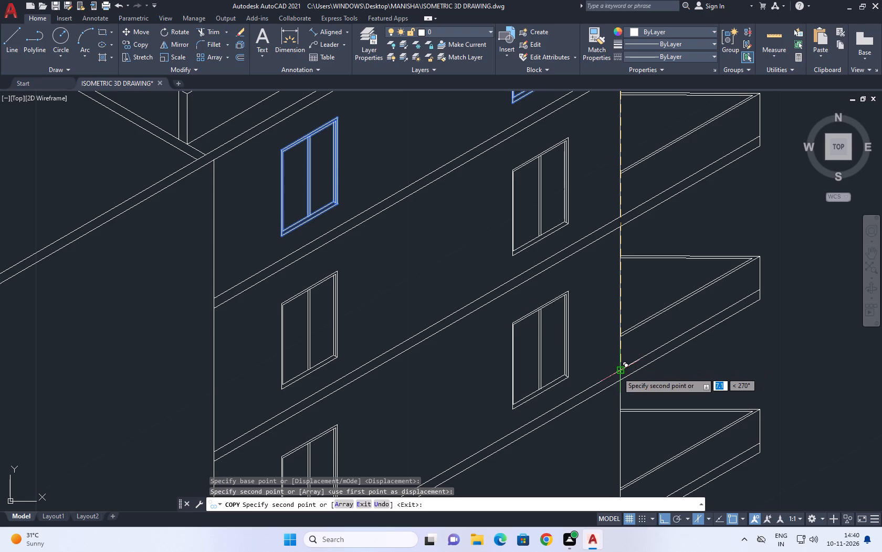
click(617, 372)
scroll(623, 251, down, 2)
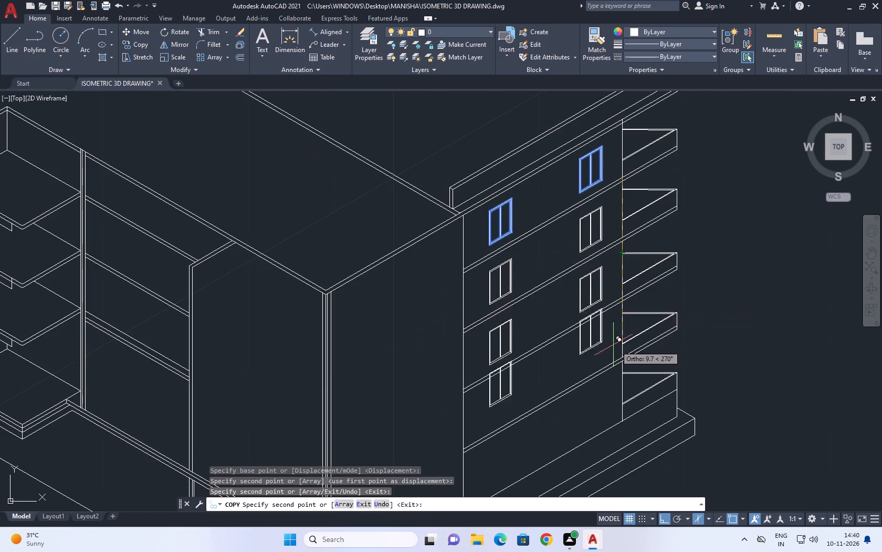
scroll(616, 346, up, 2)
click(629, 376)
scroll(646, 293, down, 1)
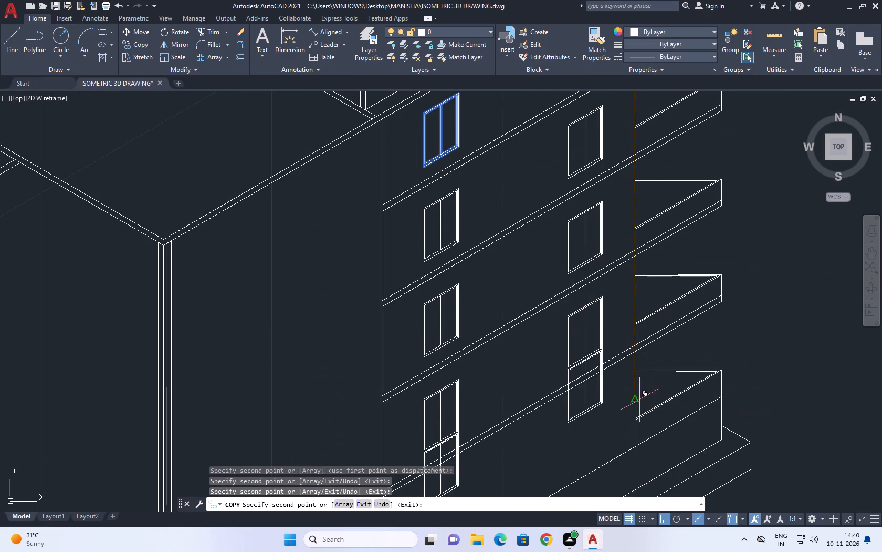
click(634, 447)
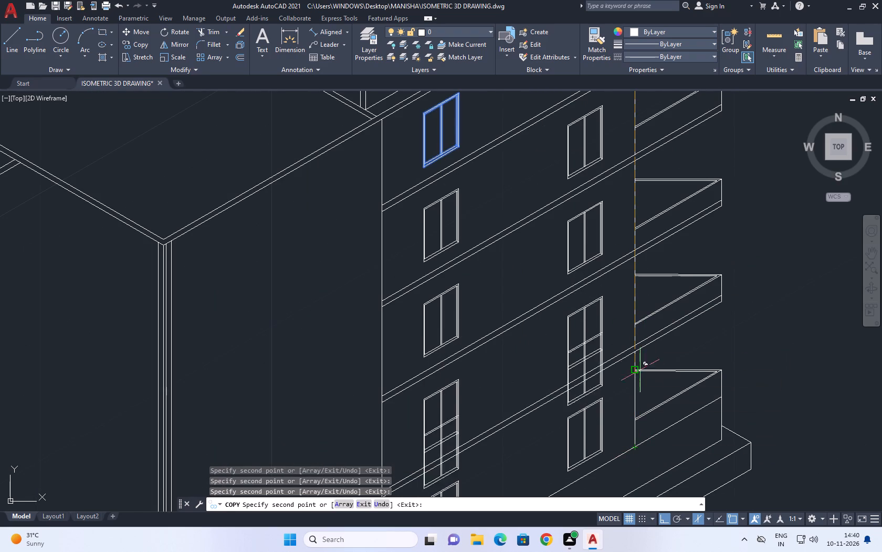
key(space)
Examine the whole building, from the windowed side wall and balconies to the roof parapet and front bays.
scroll(593, 305, down, 2)
middle_drag(614, 242, 615, 329)
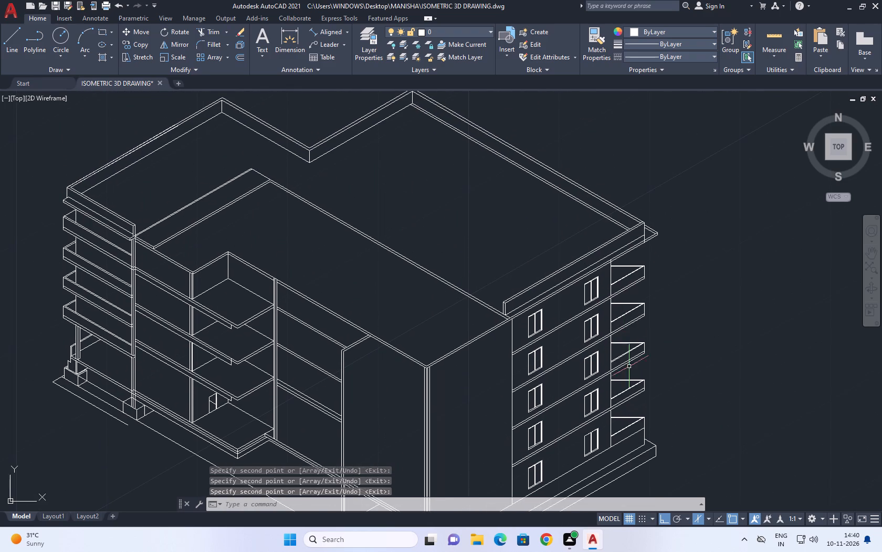
middle_drag(631, 402, 645, 316)
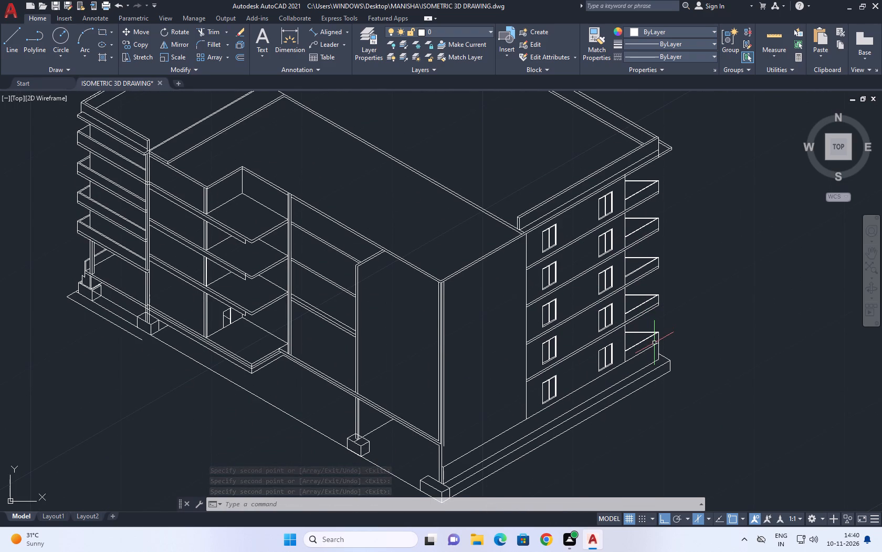
middle_drag(665, 247, 664, 272)
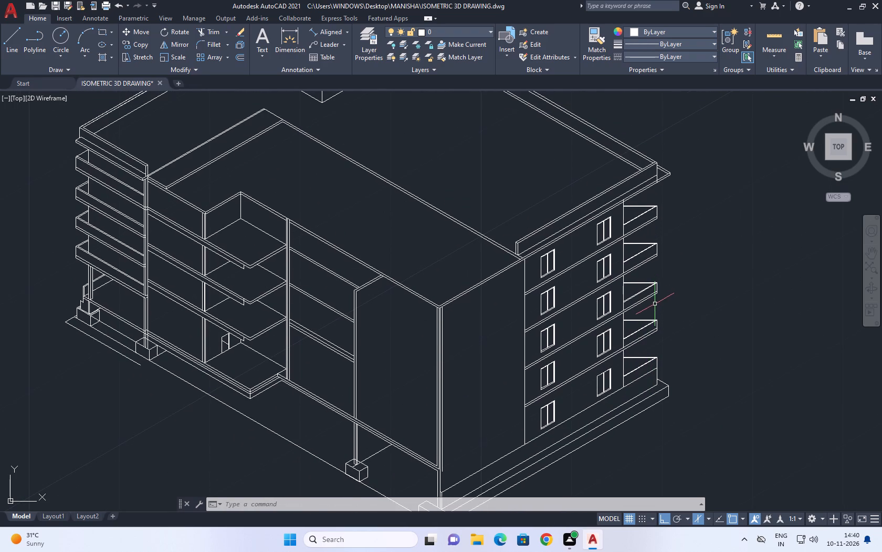
middle_drag(646, 214, 629, 353)
scroll(633, 296, up, 2)
scroll(630, 281, down, 1)
middle_drag(732, 278, 671, 296)
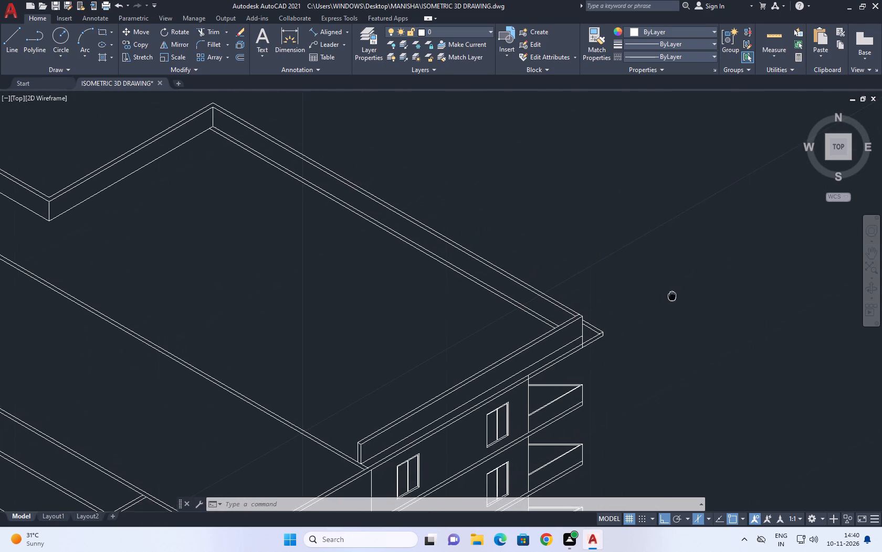
middle_drag(671, 296, 570, 268)
scroll(570, 268, down, 2)
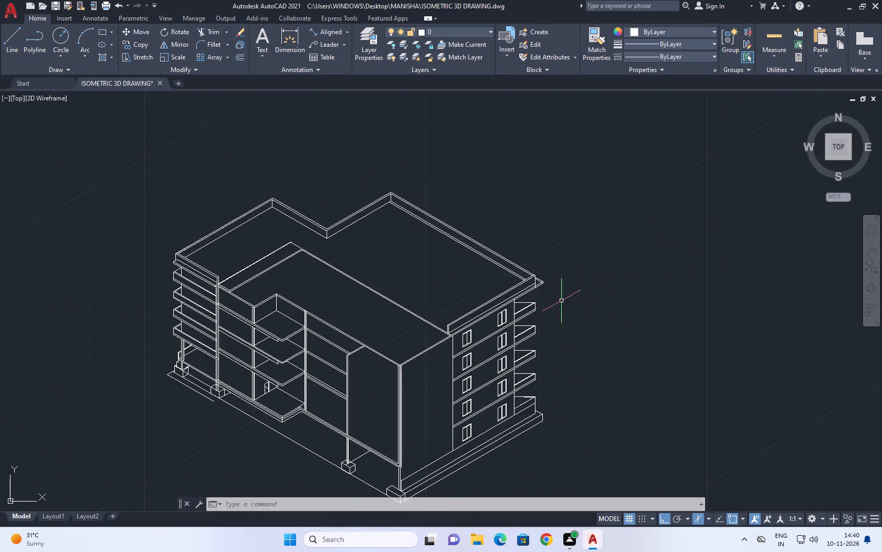
middle_drag(359, 376, 489, 303)
scroll(574, 264, up, 2)
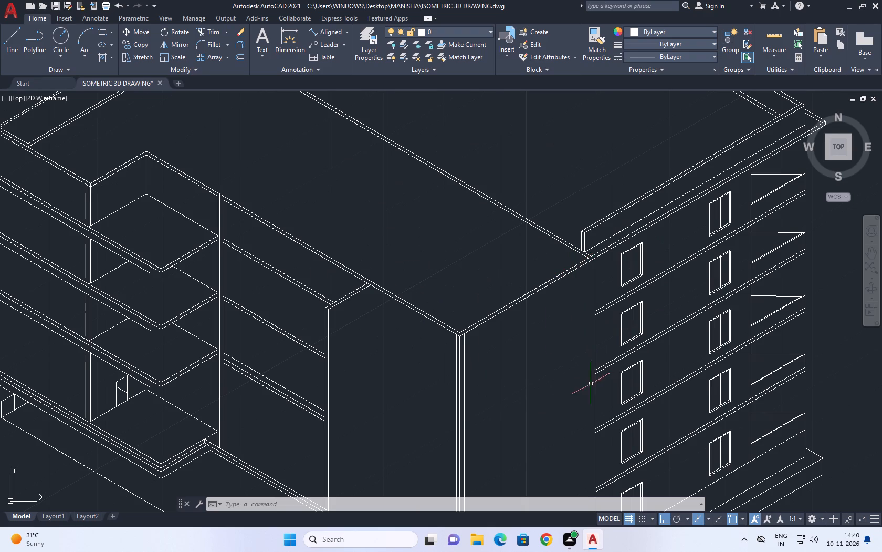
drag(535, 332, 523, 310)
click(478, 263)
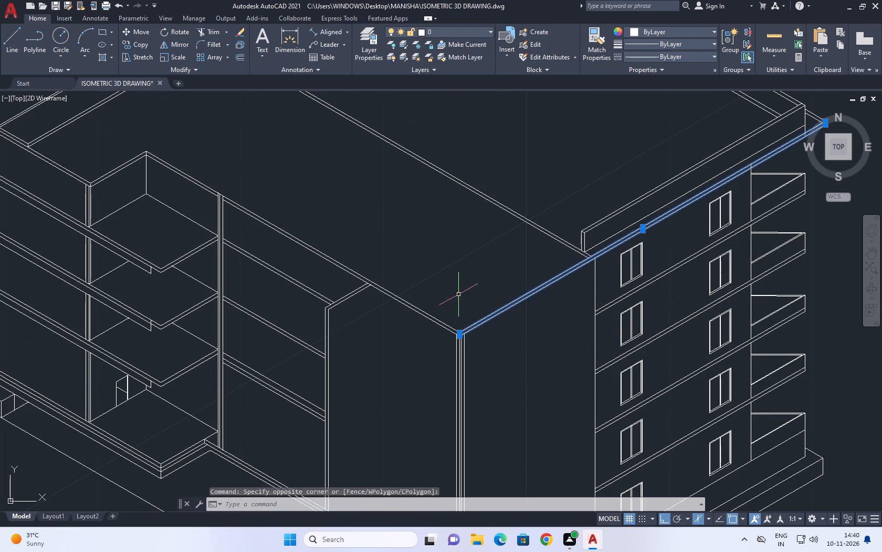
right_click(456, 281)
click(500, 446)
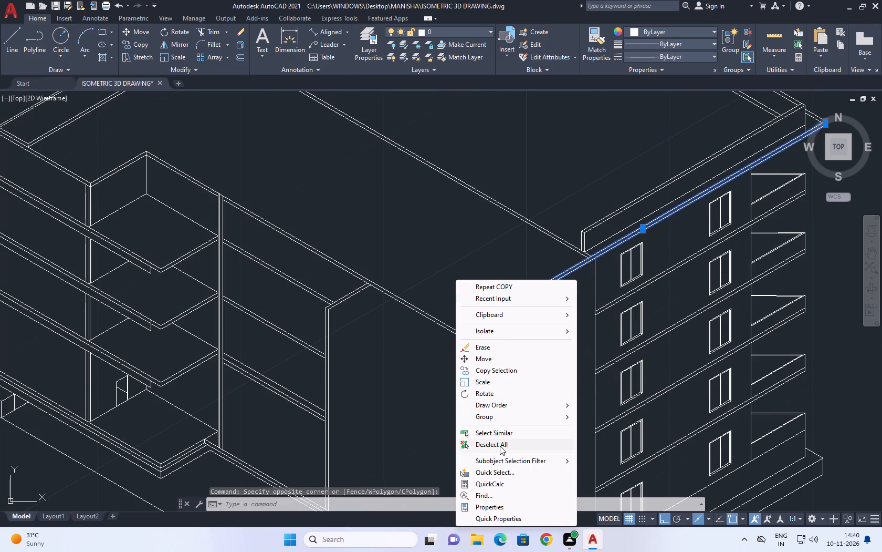
Extend the vertical lines at the front corner beside the blank side wall up to the roof edge.
text(EX)
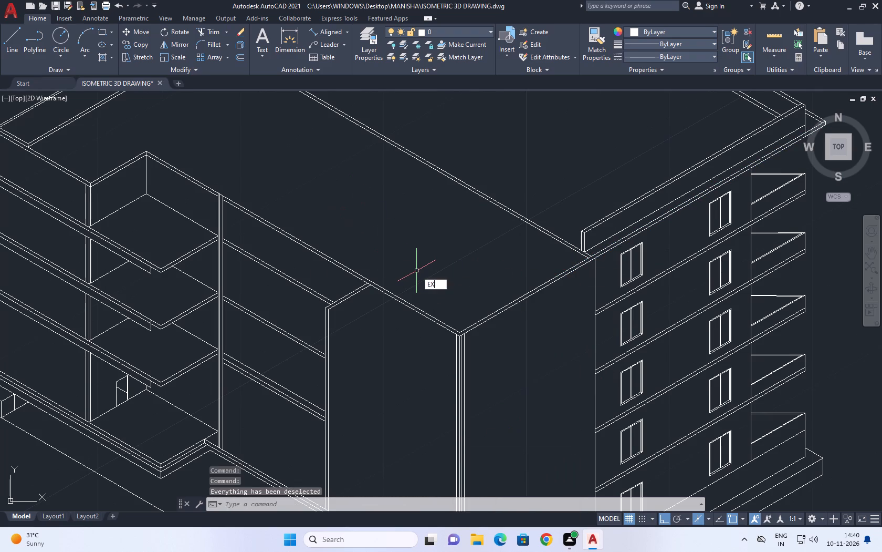
key(space)
click(412, 417)
click(507, 390)
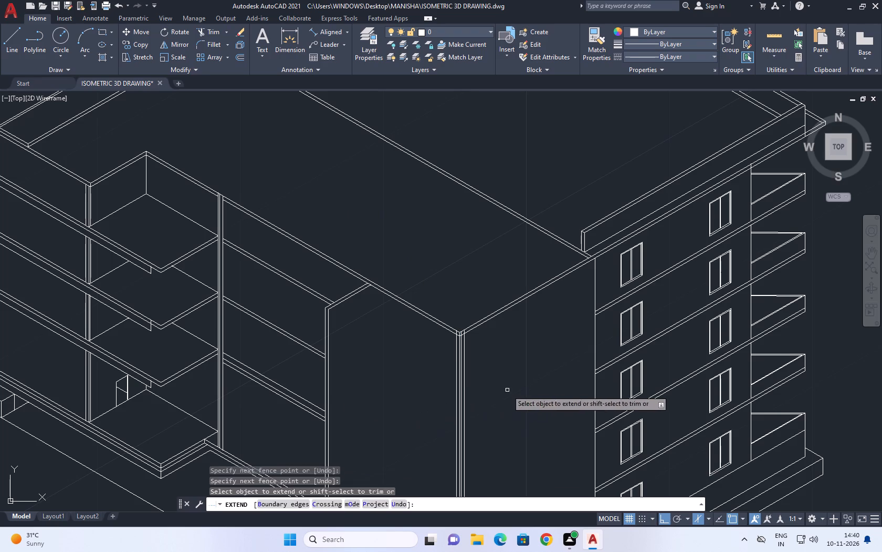
right_click(502, 369)
click(537, 382)
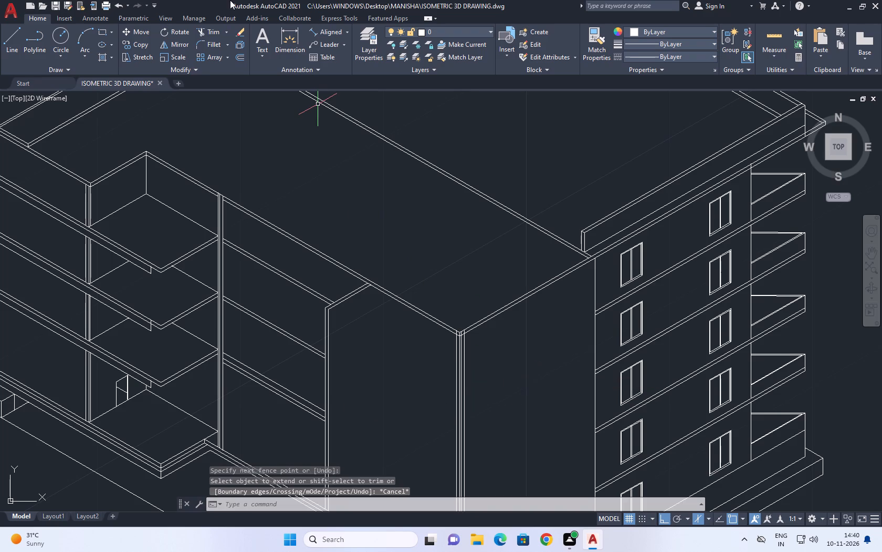
Trim away the double roof-edge lines between the front corner and the windowed side wall.
click(211, 32)
click(451, 235)
click(541, 338)
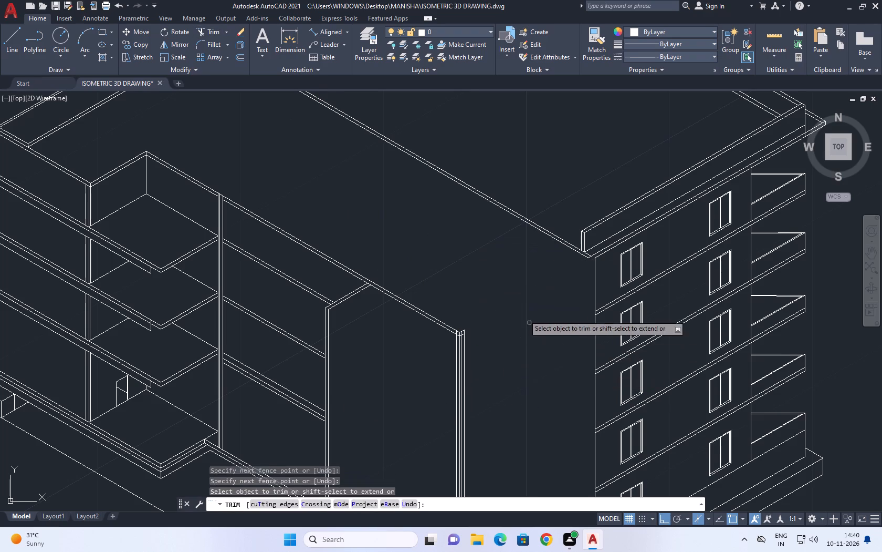
right_click(513, 299)
click(538, 313)
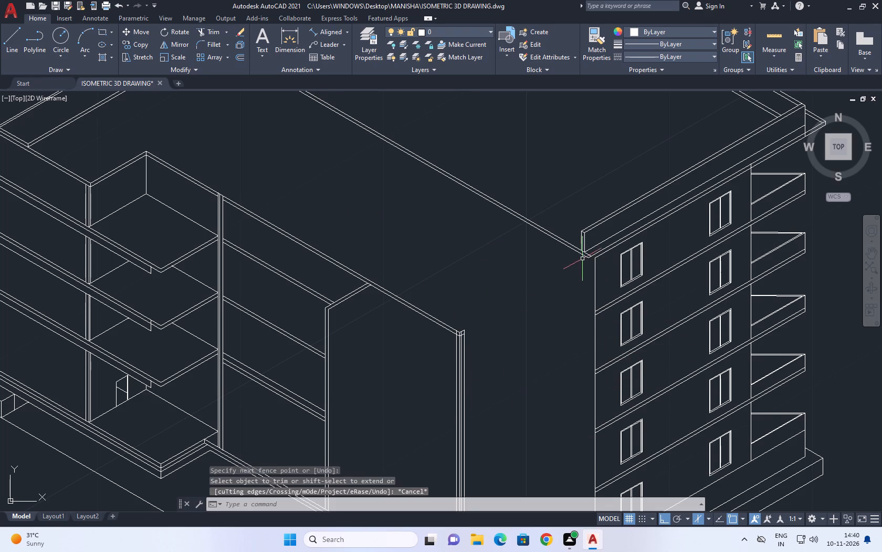
Move the windowed wall's vertical corner line by its top end onto the adjacent corner of the roof slab.
middle_drag(587, 259, 570, 288)
scroll(573, 291, up, 2)
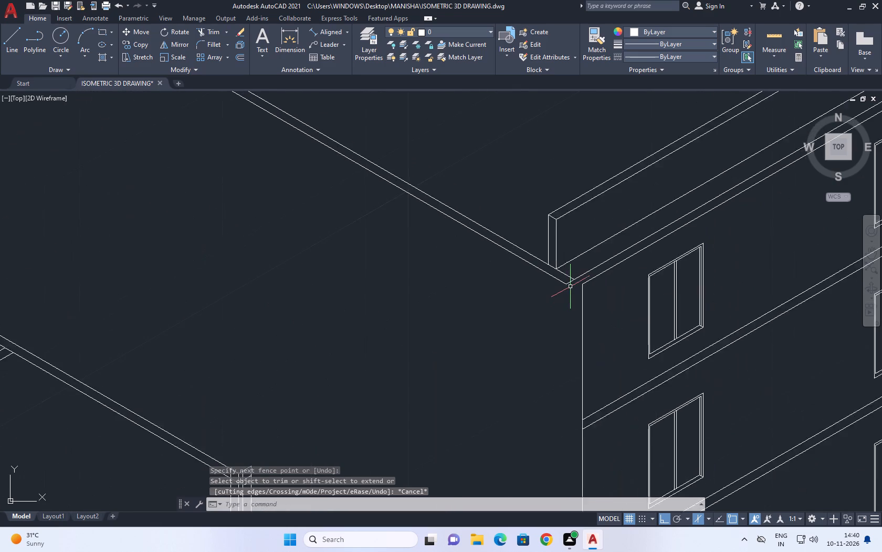
scroll(570, 287, up, 2)
scroll(570, 287, down, 4)
middle_drag(667, 282, 651, 286)
click(561, 314)
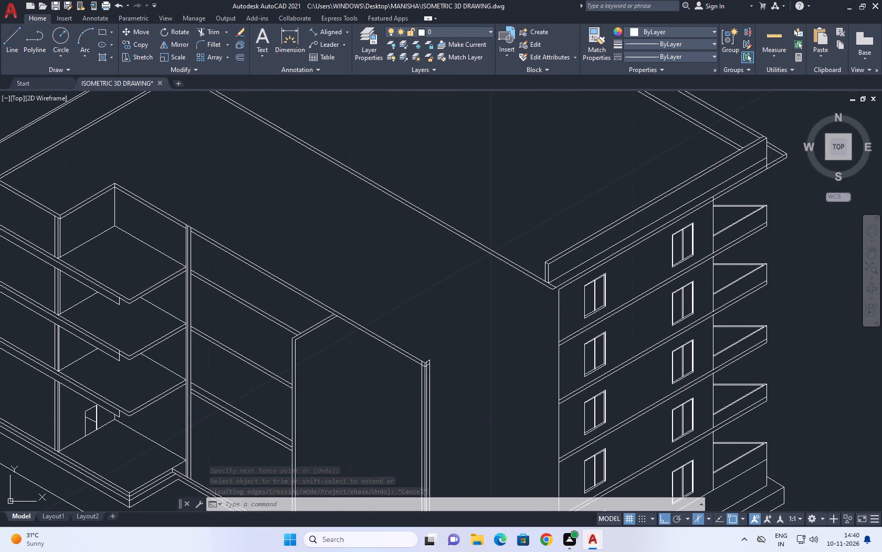
click(540, 321)
click(134, 32)
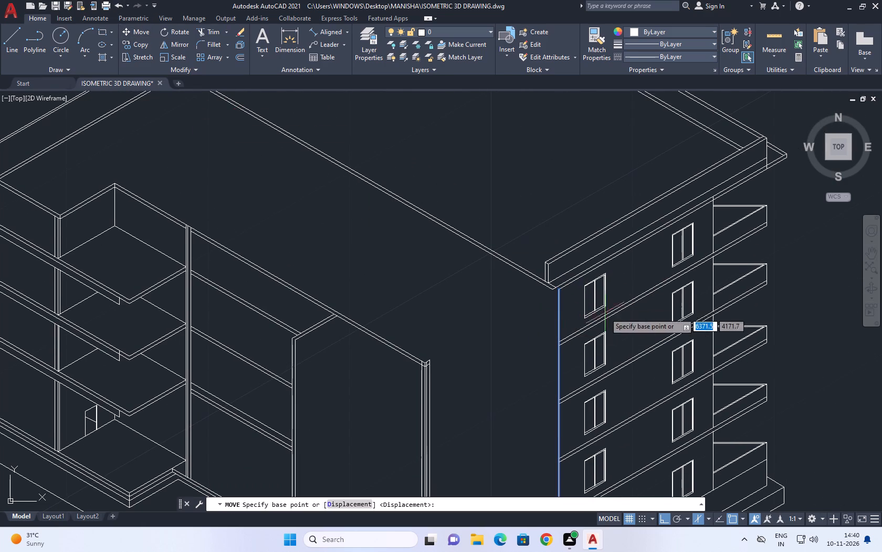
scroll(632, 318, up, 3)
click(473, 264)
click(447, 264)
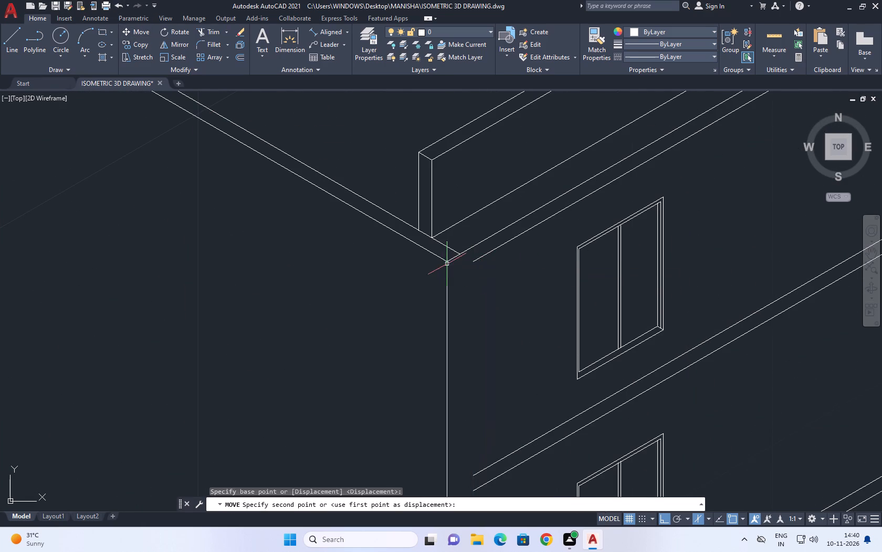
Extend the moved vertical corner line down to the wall's base line above the plinth.
scroll(474, 254, down, 3)
middle_drag(517, 291, 506, 200)
scroll(506, 202, down, 1)
scroll(486, 359, up, 1)
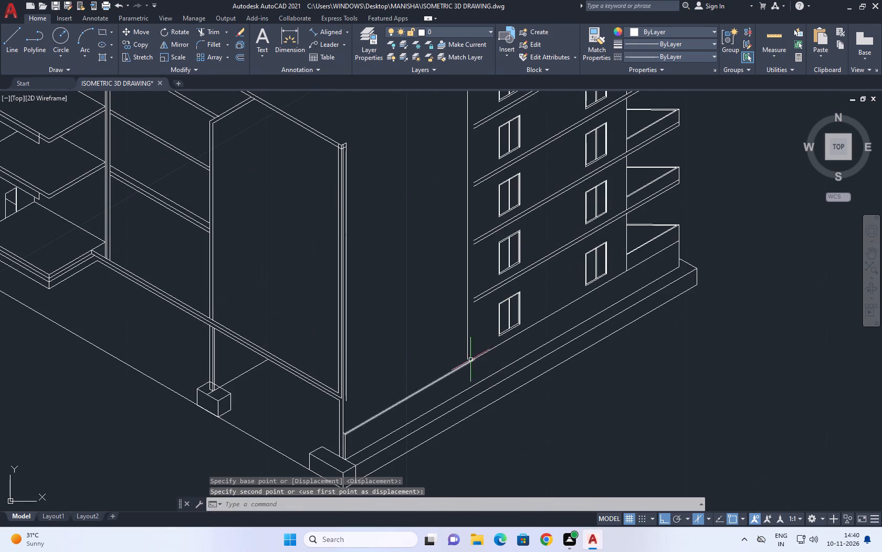
text(EX)
key(space)
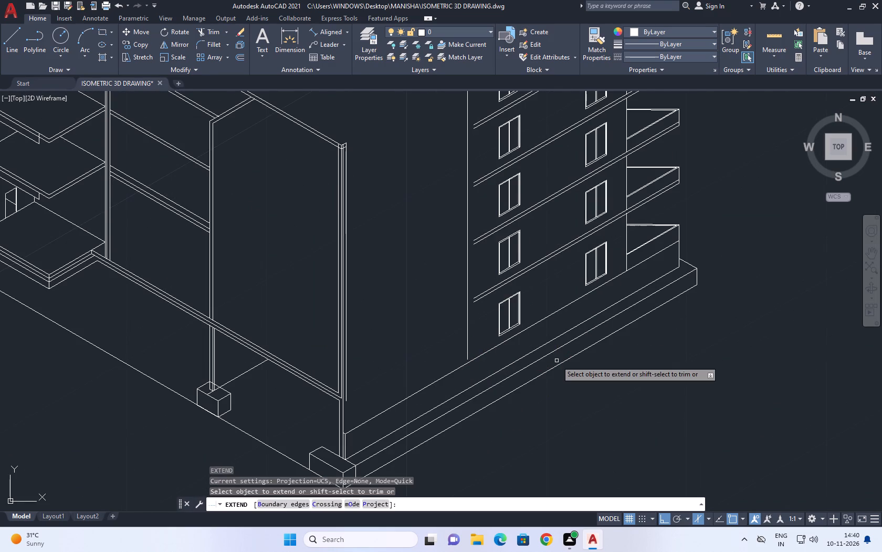
click(469, 270)
click(457, 280)
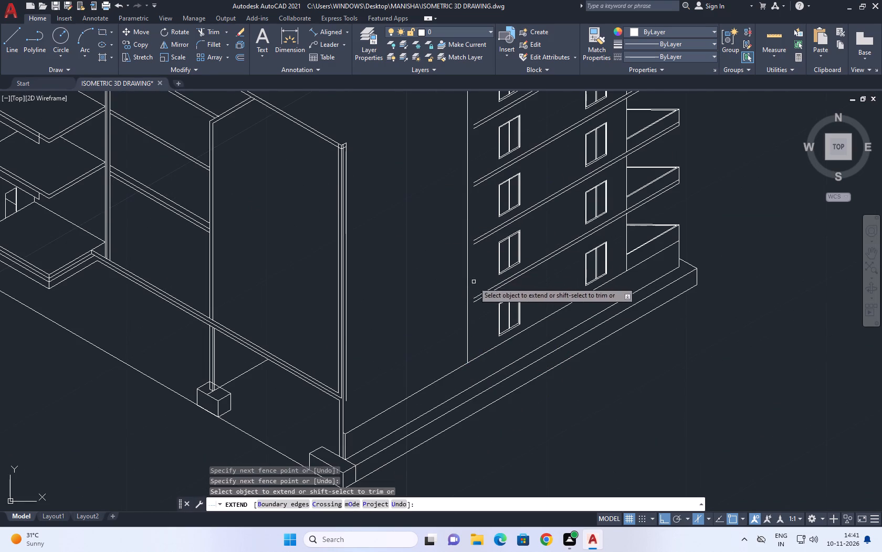
Extend the floor-slab lines and lower roof-edge line of the windowed wall to the moved vertical corner line.
scroll(476, 283, down, 1)
click(478, 160)
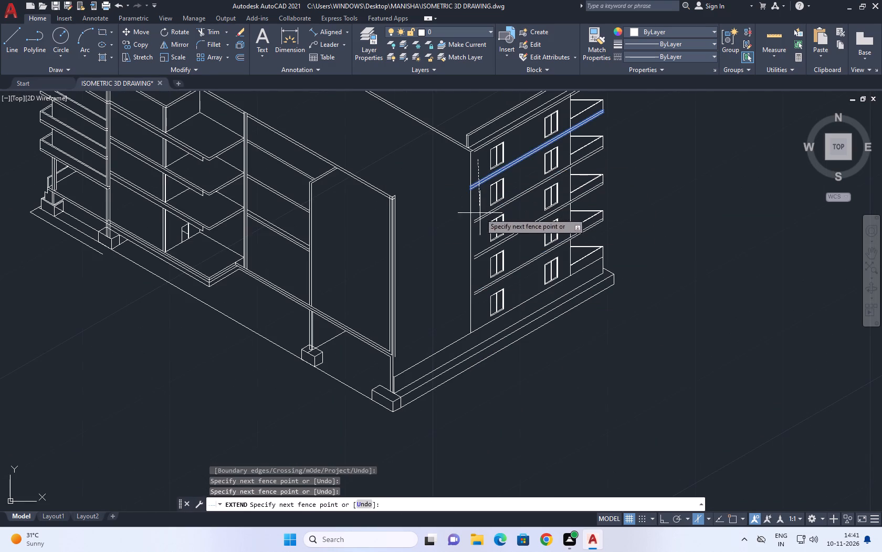
click(480, 302)
scroll(478, 151, up, 1)
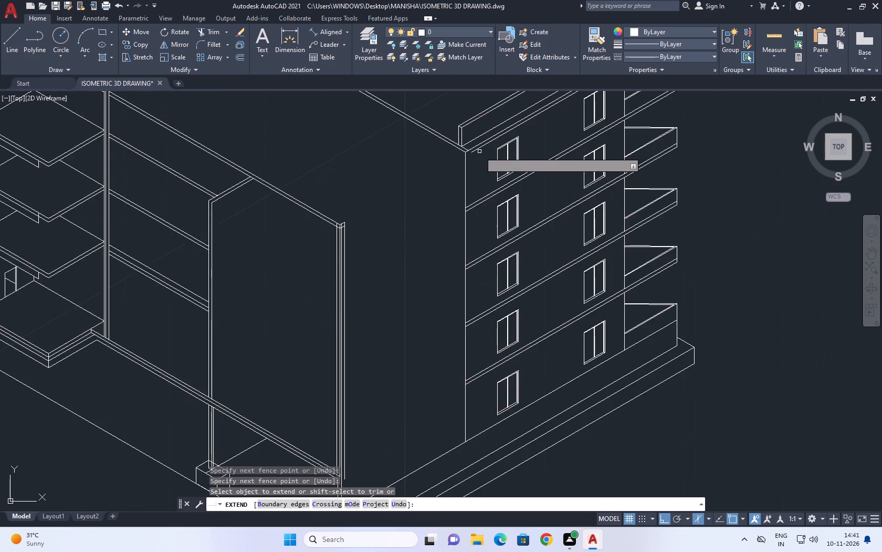
scroll(479, 151, up, 1)
click(477, 147)
right_click(476, 203)
click(492, 220)
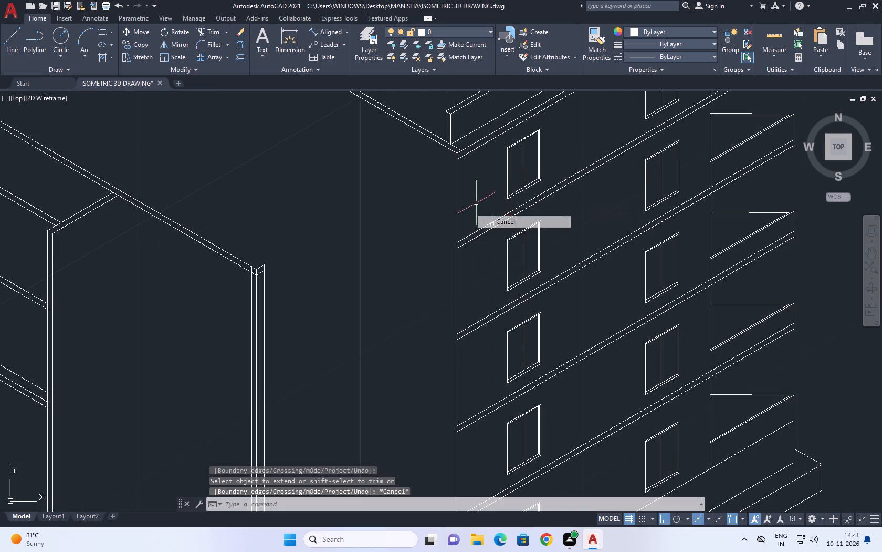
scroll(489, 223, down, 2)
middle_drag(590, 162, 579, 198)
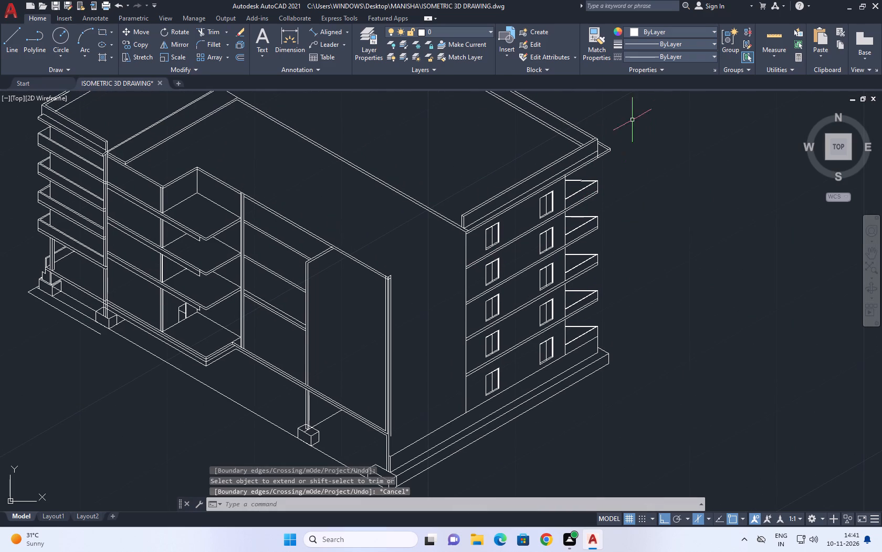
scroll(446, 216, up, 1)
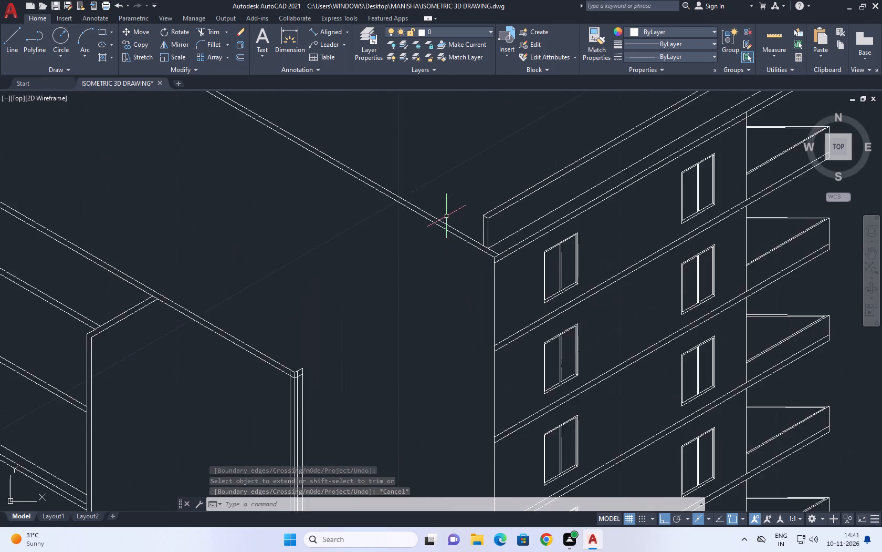
Erase the inner roof-edge line that runs behind the parapet's end to the corner of the windowed wall.
scroll(446, 217, up, 2)
scroll(489, 258, up, 2)
click(467, 238)
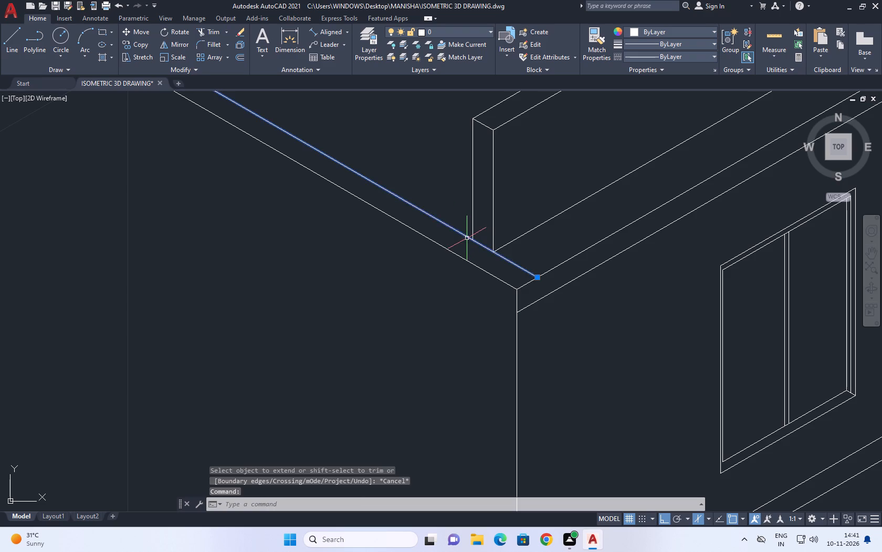
right_click(387, 179)
click(451, 248)
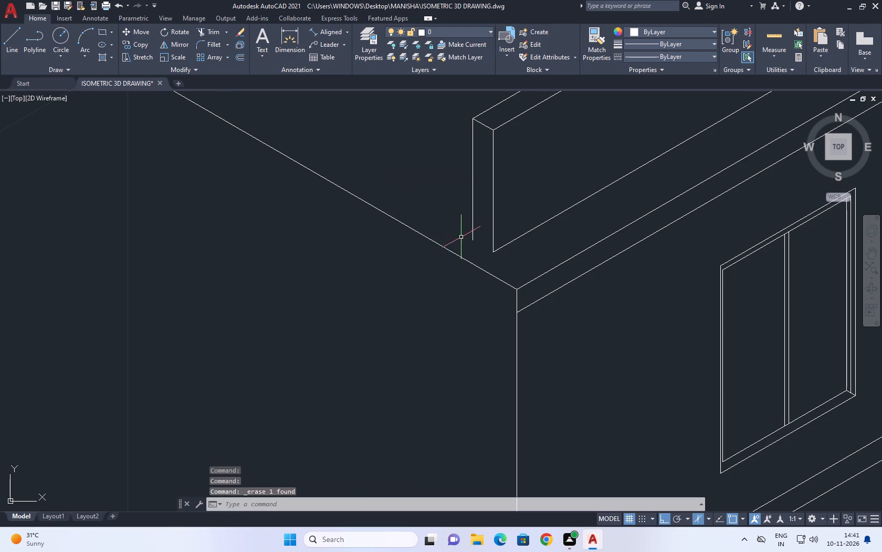
Copy the remaining roof-edge line from the top corner straight down to the slab's lower edge at the windowed wall's corner.
drag(466, 251, 461, 259)
click(438, 265)
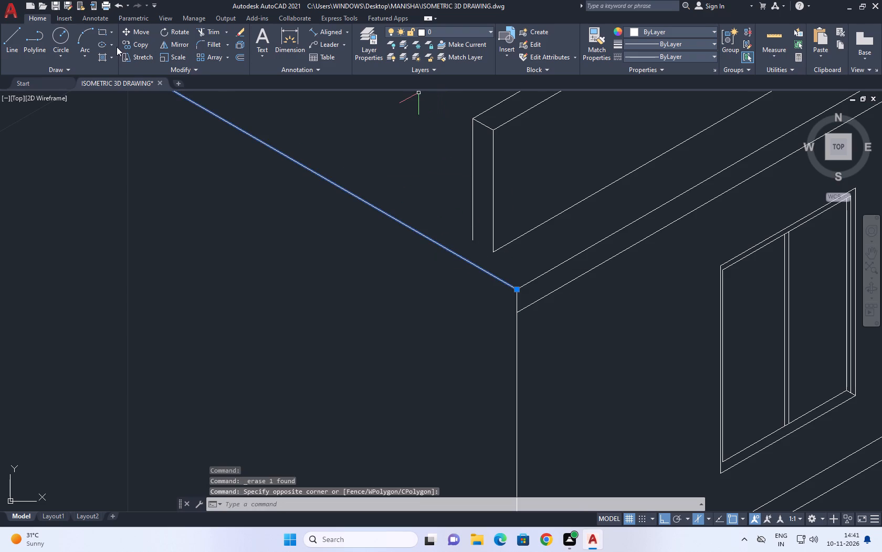
click(141, 45)
scroll(502, 298, up, 1)
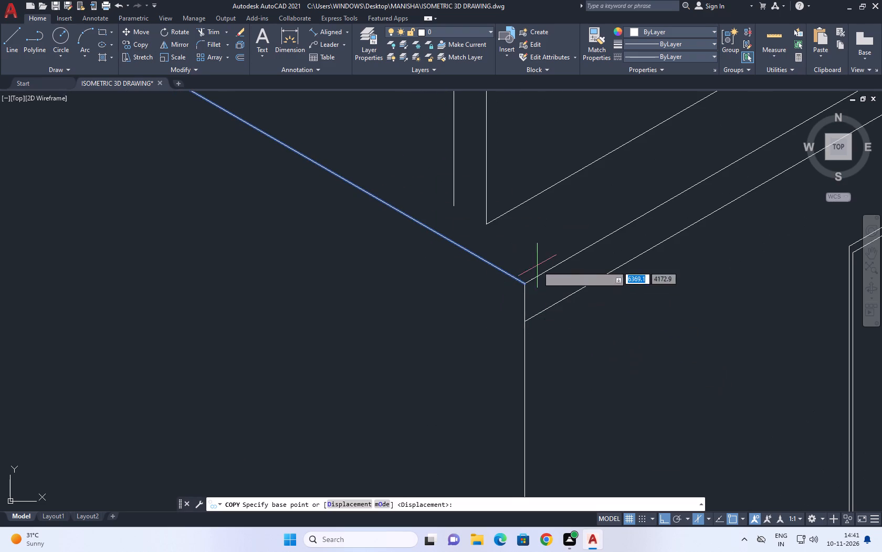
click(524, 284)
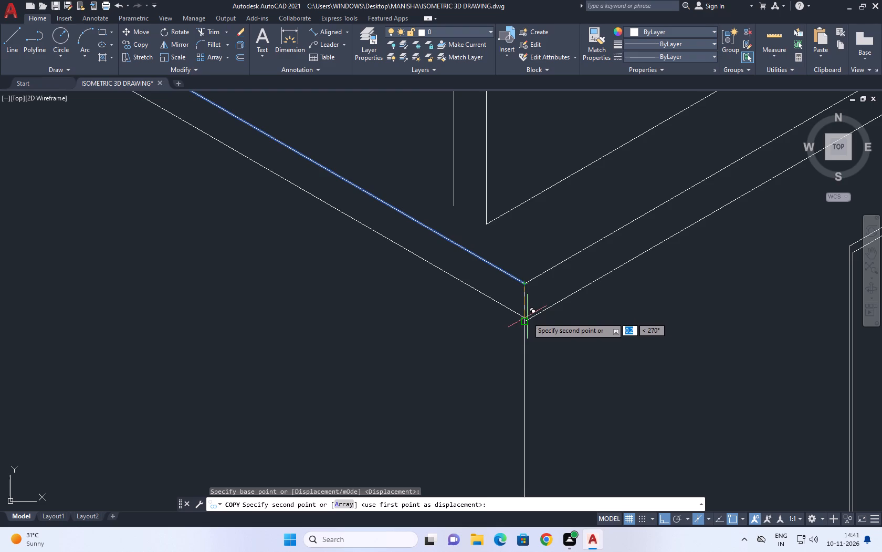
click(527, 318)
right_click(548, 217)
click(572, 231)
Examine the doubled roof-edge lines from the windowed wall's corner to their far end at the roof strip.
scroll(501, 272, down, 3)
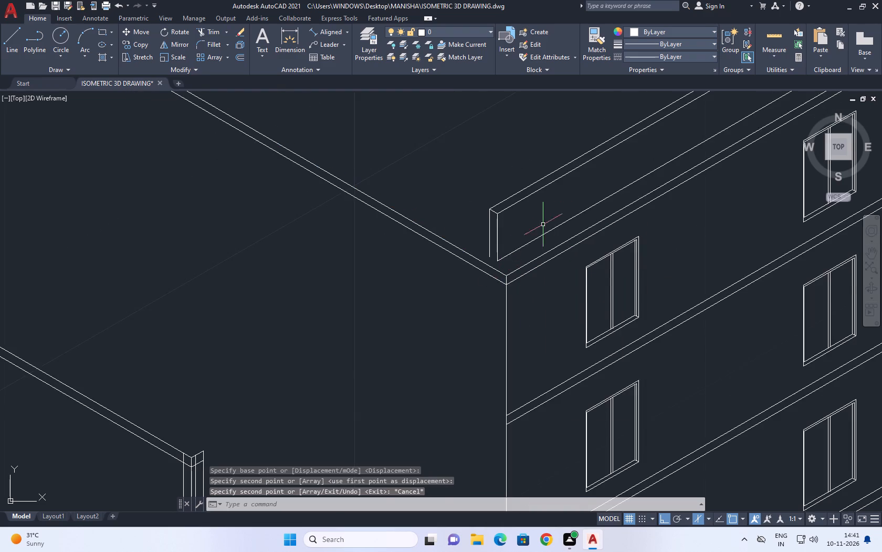
middle_drag(553, 212, 553, 291)
scroll(553, 294, down, 3)
scroll(332, 187, up, 3)
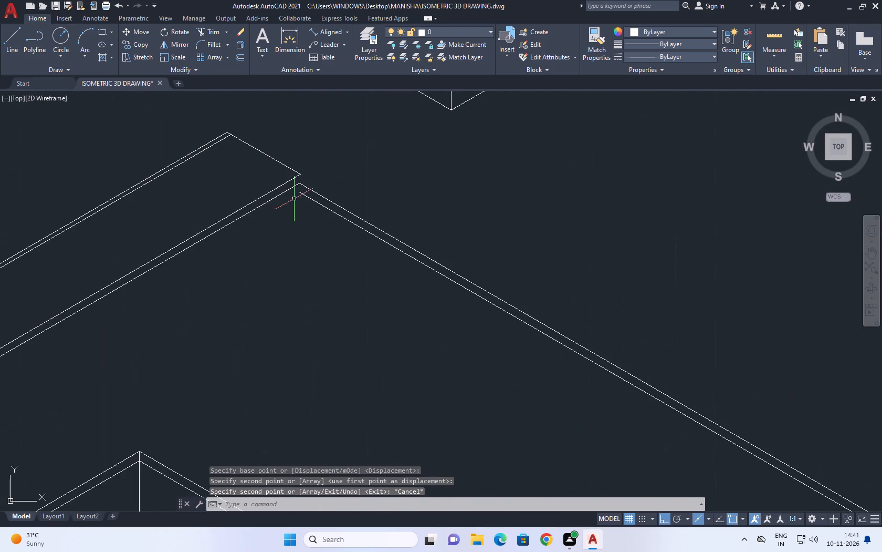
scroll(297, 202, down, 1)
middle_drag(322, 205, 323, 212)
scroll(323, 213, down, 1)
scroll(470, 190, up, 1)
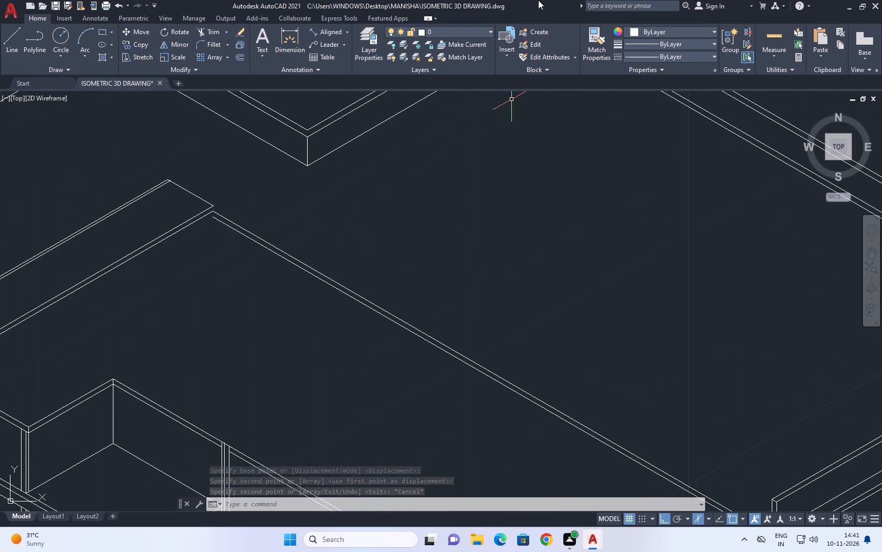
scroll(539, 231, down, 2)
scroll(645, 343, up, 1)
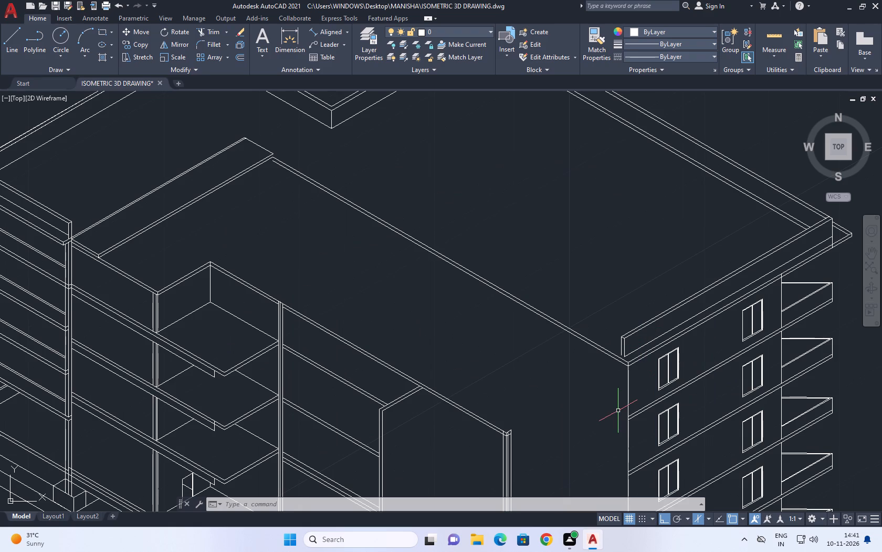
Extend the two vertical lines at the parapet's end down to the upper roof-edge line.
text(EX)
key(space)
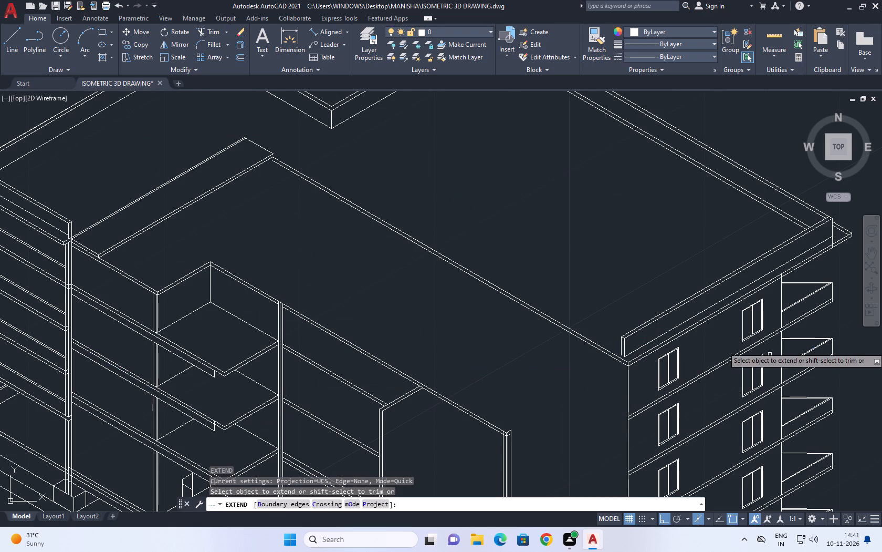
scroll(620, 355, up, 3)
click(571, 315)
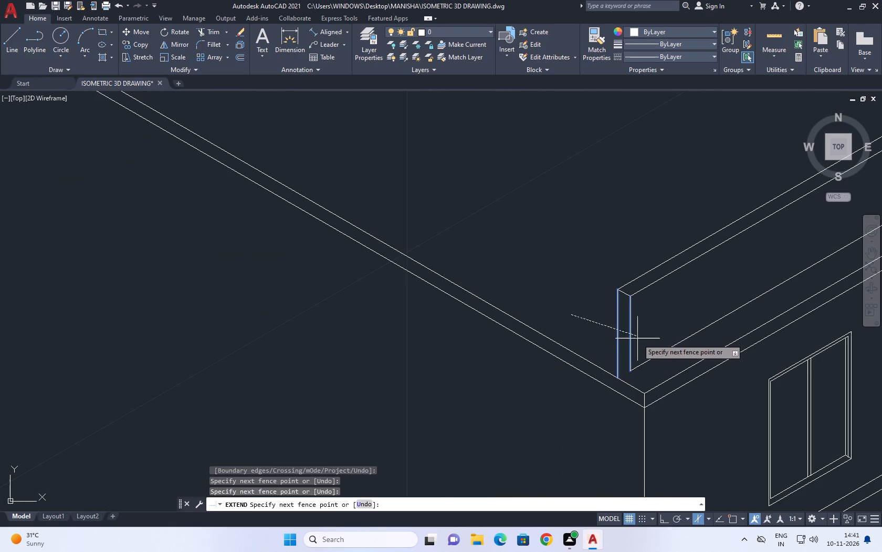
click(640, 341)
click(639, 341)
click(614, 331)
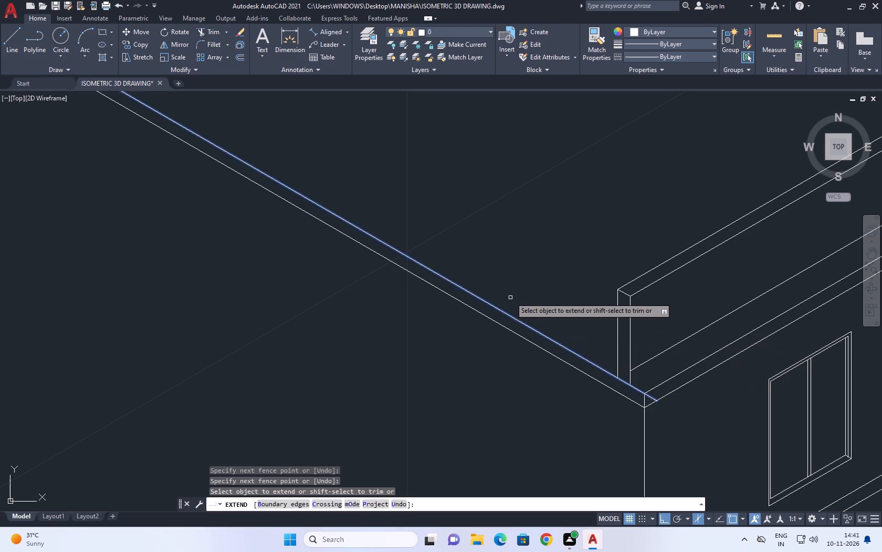
right_click(515, 293)
click(563, 311)
Move the parapet's base line by its endpoint down onto the bottom end of the extended inner vertical line.
scroll(530, 333, down, 3)
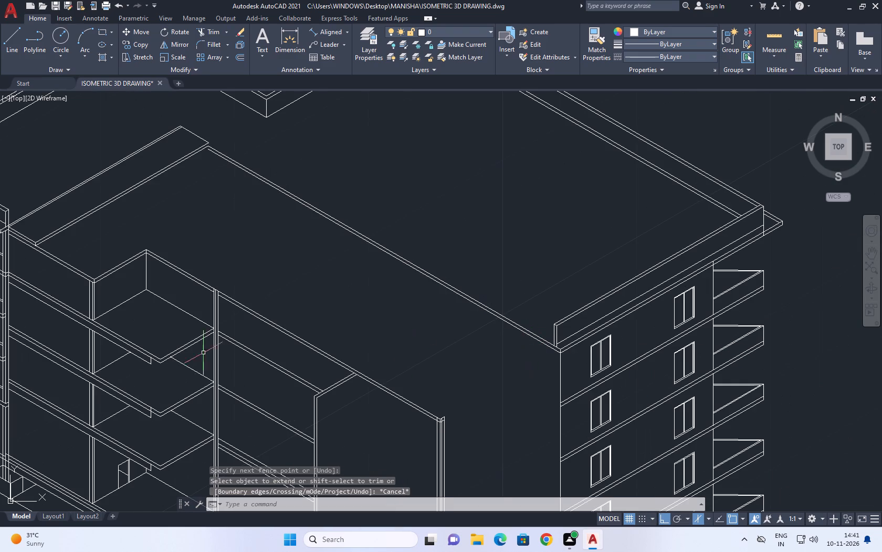
middle_drag(546, 336, 550, 347)
scroll(578, 350, up, 3)
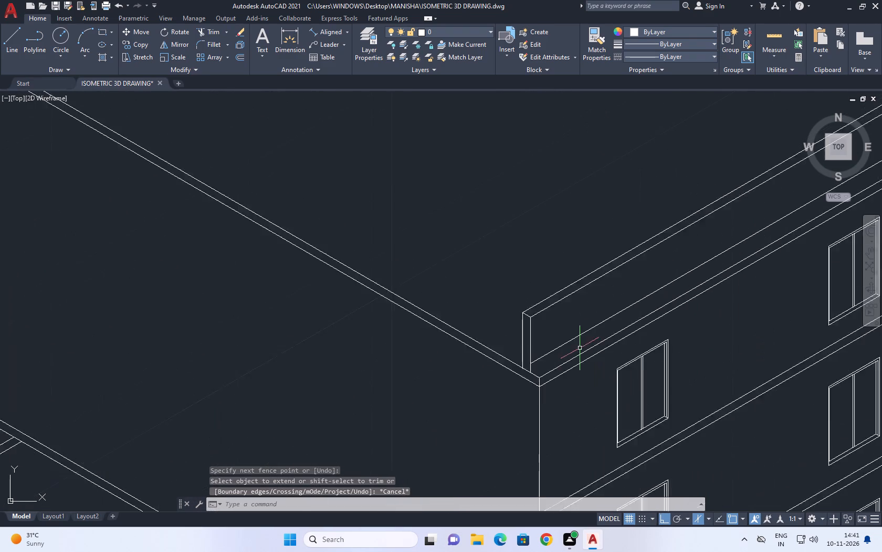
click(551, 350)
click(538, 341)
click(138, 29)
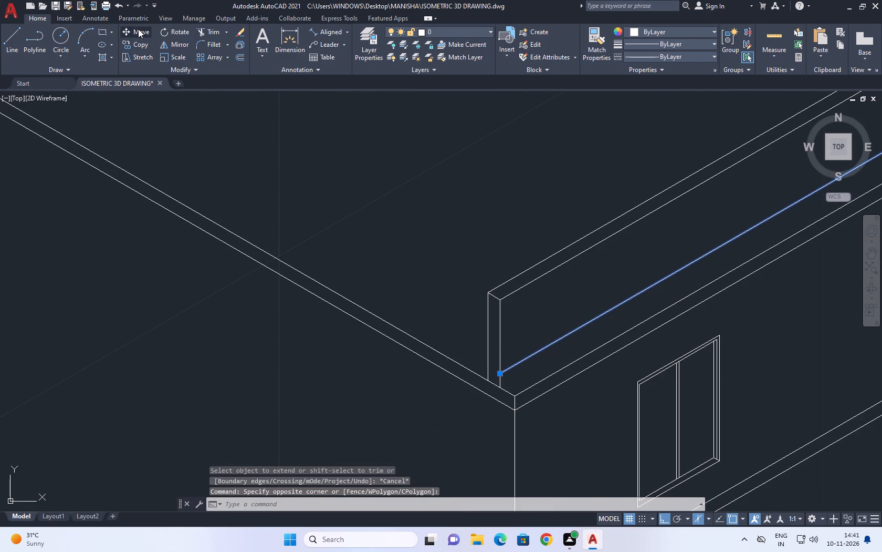
click(499, 370)
click(500, 387)
scroll(402, 364, down, 2)
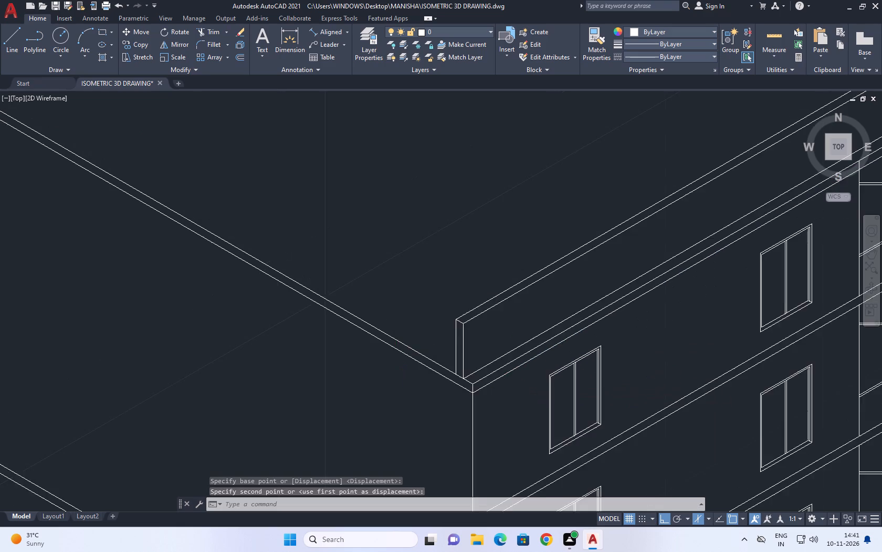
Examine the parapet and roof-slab corner above the balconies and the overall roof outline.
scroll(402, 364, down, 1)
scroll(622, 268, up, 2)
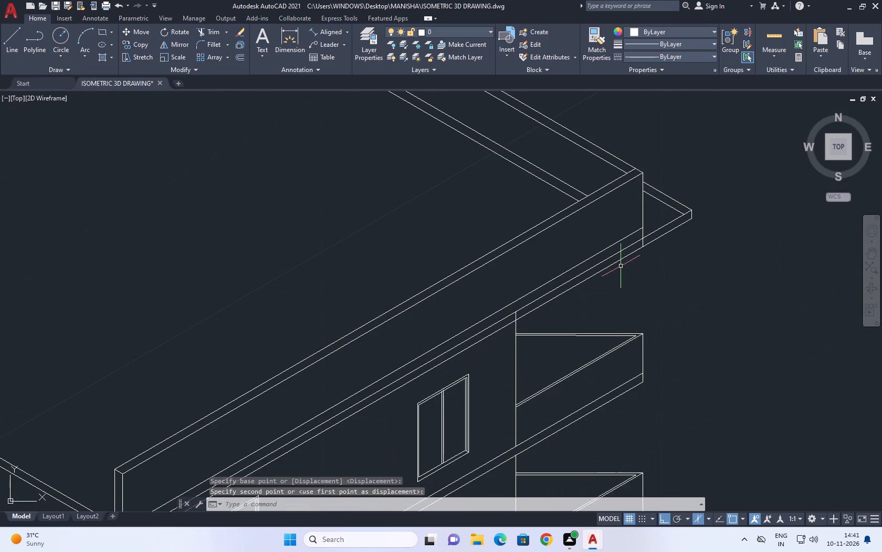
middle_drag(614, 280, 560, 389)
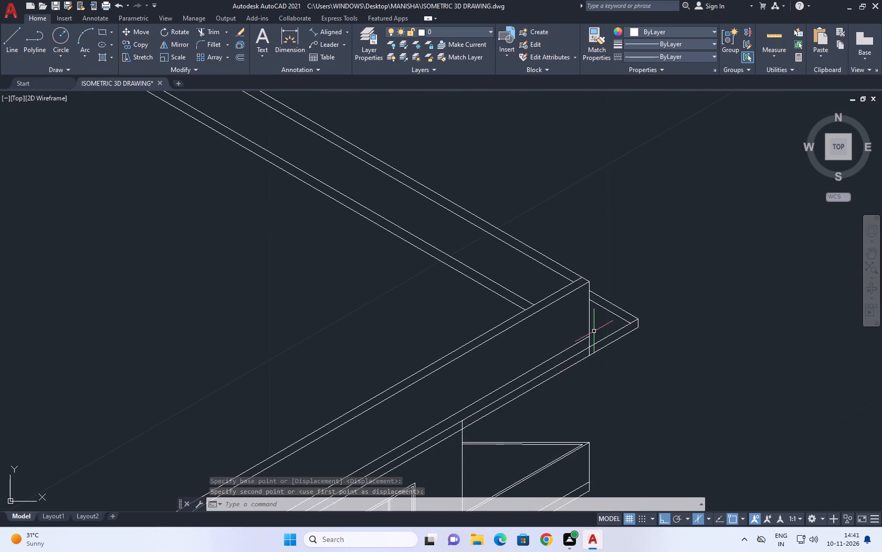
scroll(605, 323, down, 2)
middle_drag(414, 275, 603, 412)
scroll(584, 348, down, 2)
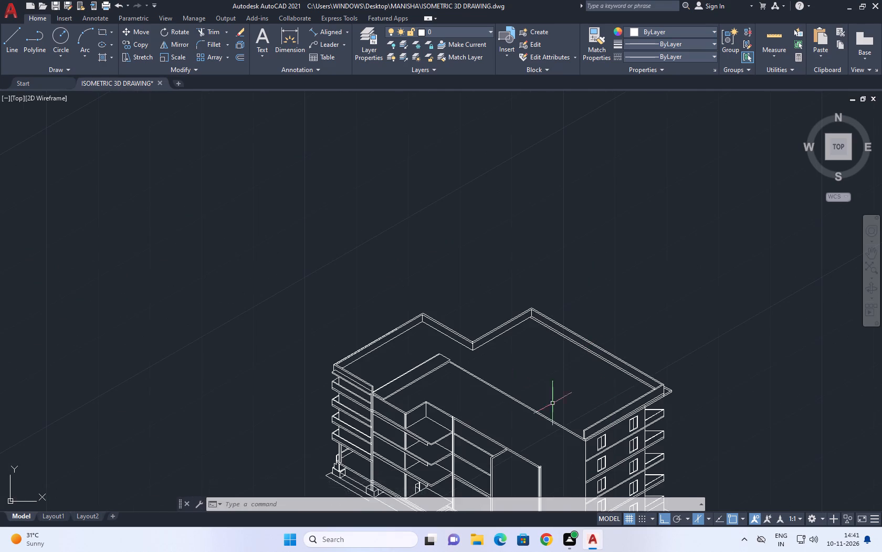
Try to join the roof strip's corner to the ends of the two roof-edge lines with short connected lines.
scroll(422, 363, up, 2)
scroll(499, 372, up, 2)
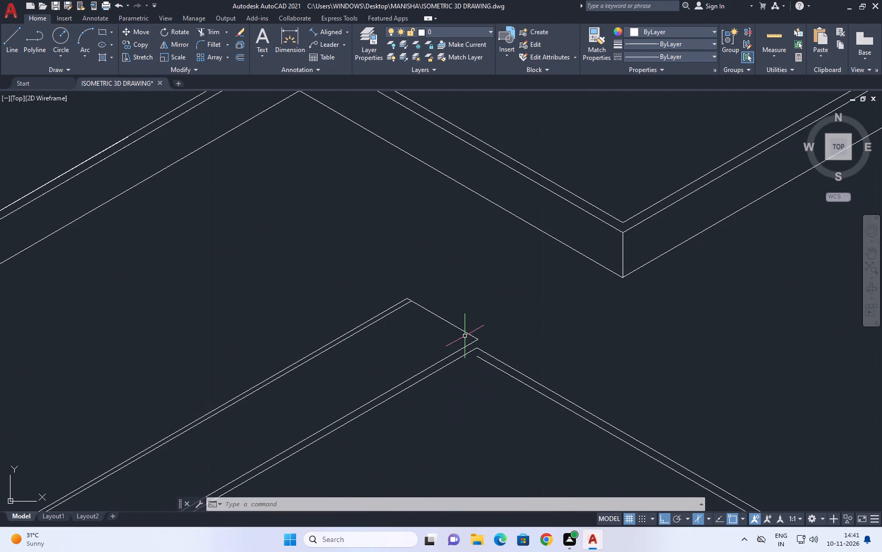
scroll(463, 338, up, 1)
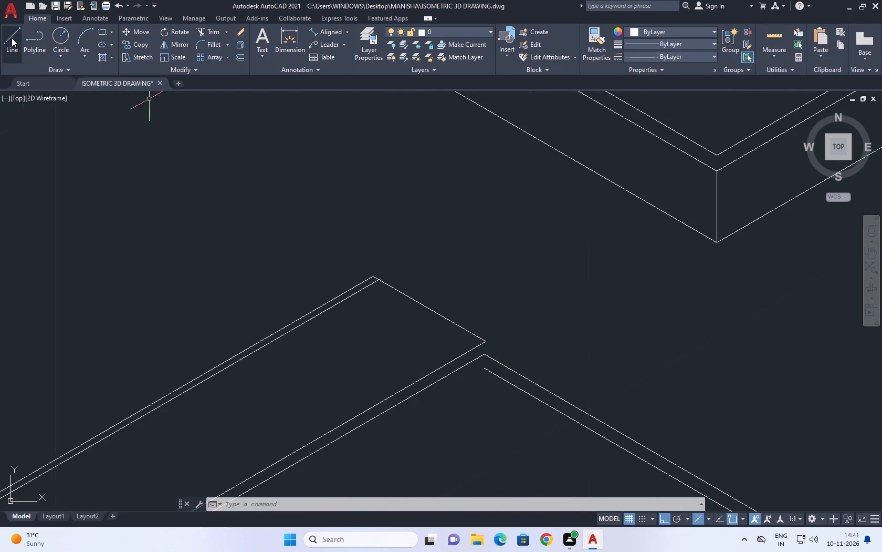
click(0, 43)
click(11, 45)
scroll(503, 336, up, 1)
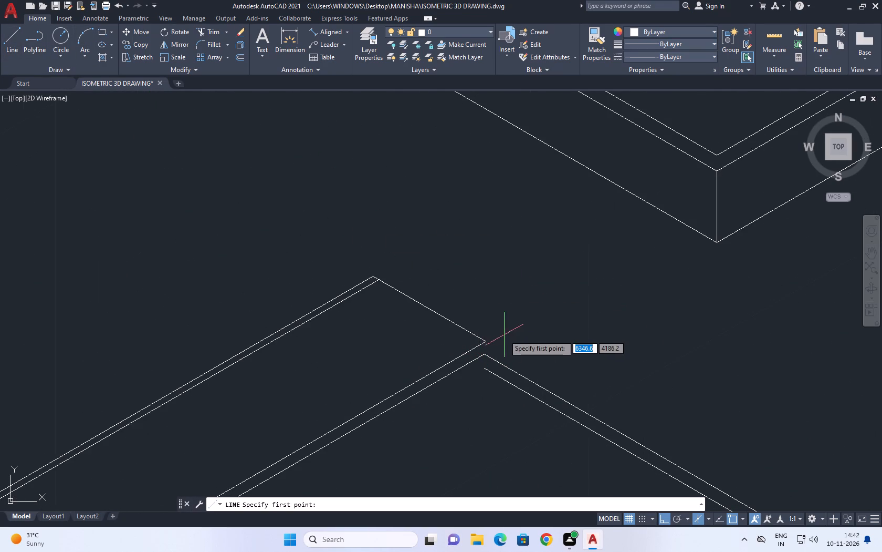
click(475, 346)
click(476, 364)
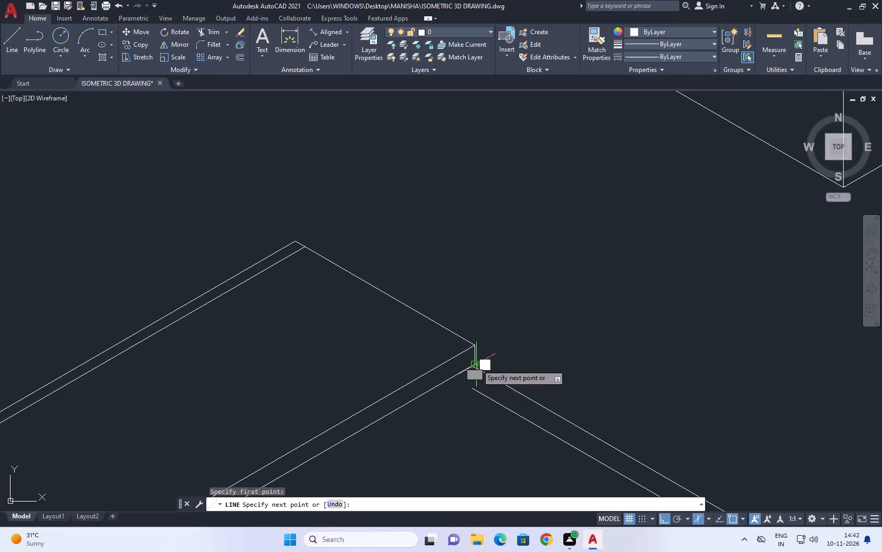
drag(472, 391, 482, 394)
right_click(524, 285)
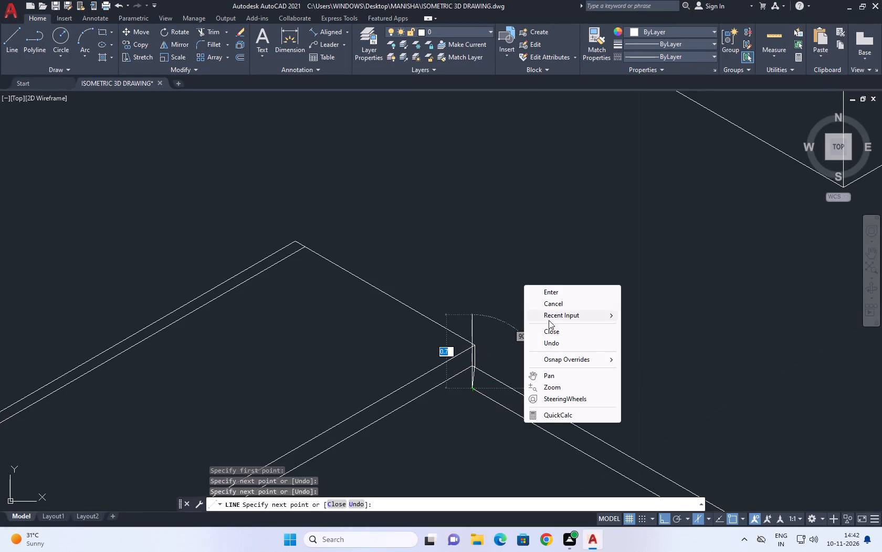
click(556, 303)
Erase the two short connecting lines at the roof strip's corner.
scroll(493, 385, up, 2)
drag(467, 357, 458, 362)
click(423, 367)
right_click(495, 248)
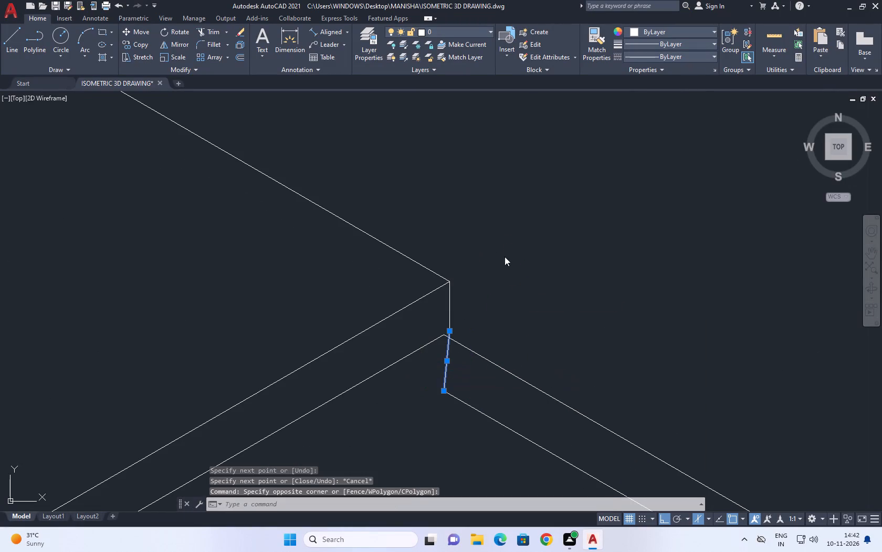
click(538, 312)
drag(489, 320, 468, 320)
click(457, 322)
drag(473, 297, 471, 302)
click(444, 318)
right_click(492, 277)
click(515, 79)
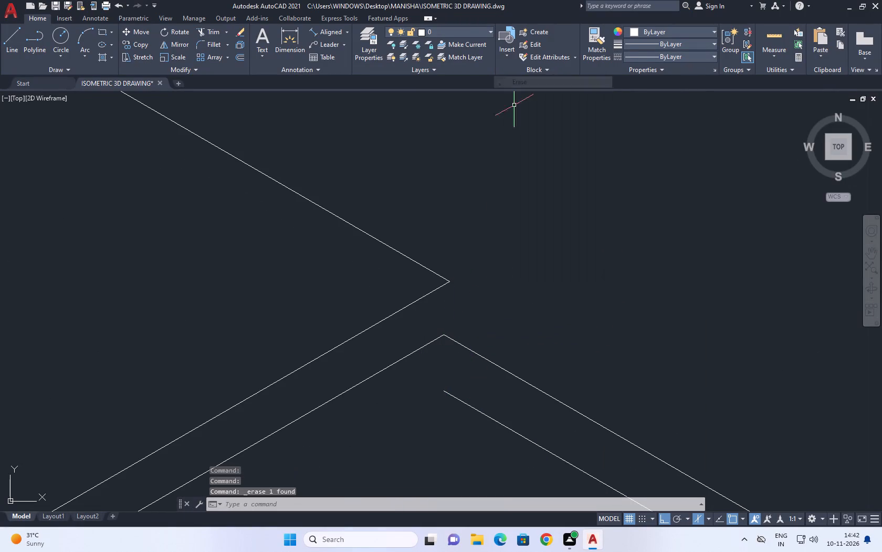
Draw a vertical line from the lower roof-edge line's end up past the roof strip's corner.
scroll(434, 285, down, 3)
click(9, 45)
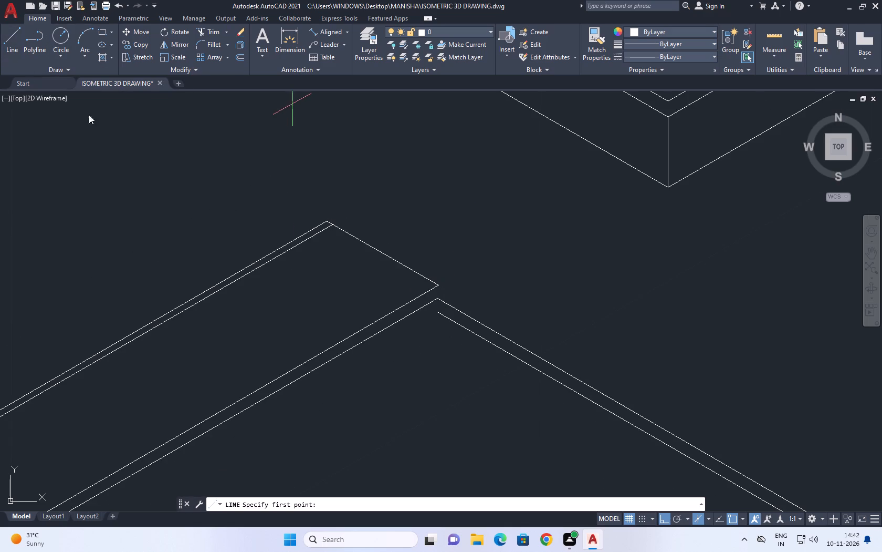
scroll(426, 300, up, 2)
click(450, 333)
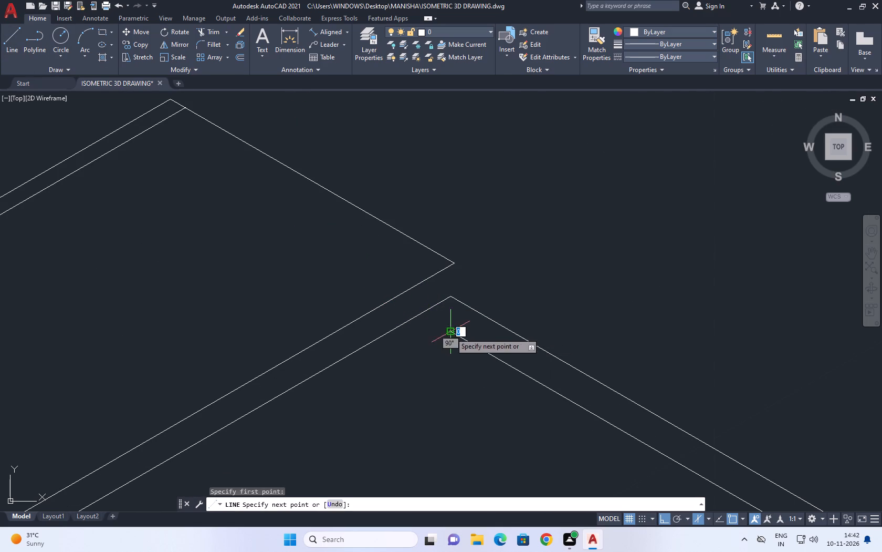
click(440, 147)
right_drag(503, 182, 501, 174)
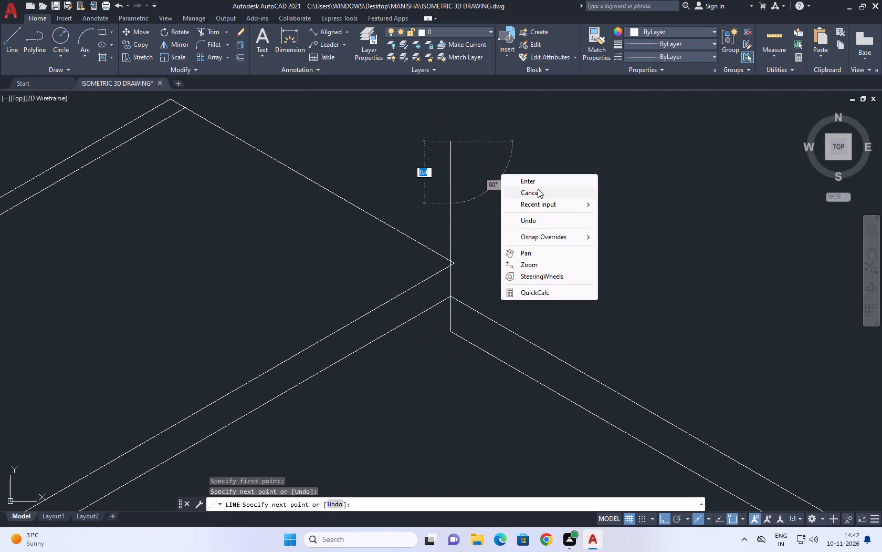
click(538, 189)
Shorten the new vertical line by bringing its top end down to the roof strip's edge line.
scroll(471, 217, up, 1)
click(467, 206)
click(414, 186)
middle_drag(461, 175, 470, 244)
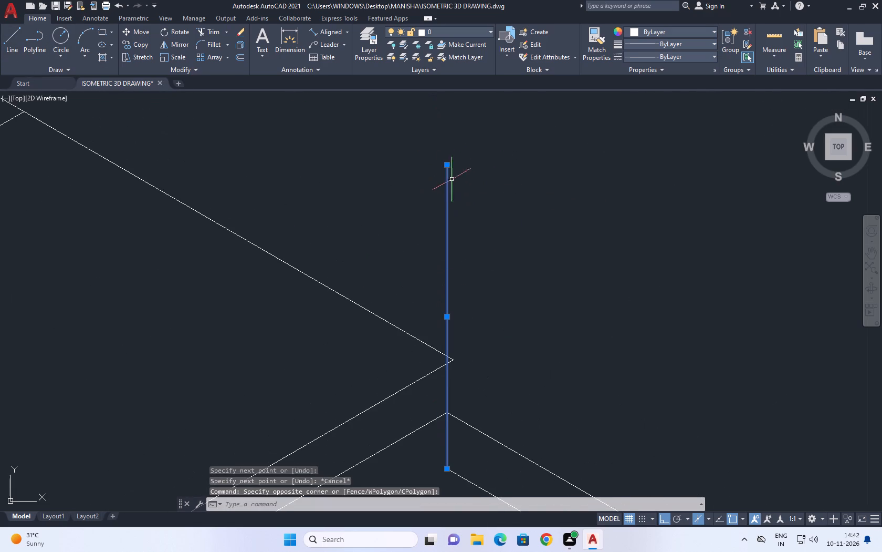
click(445, 167)
scroll(431, 362, up, 1)
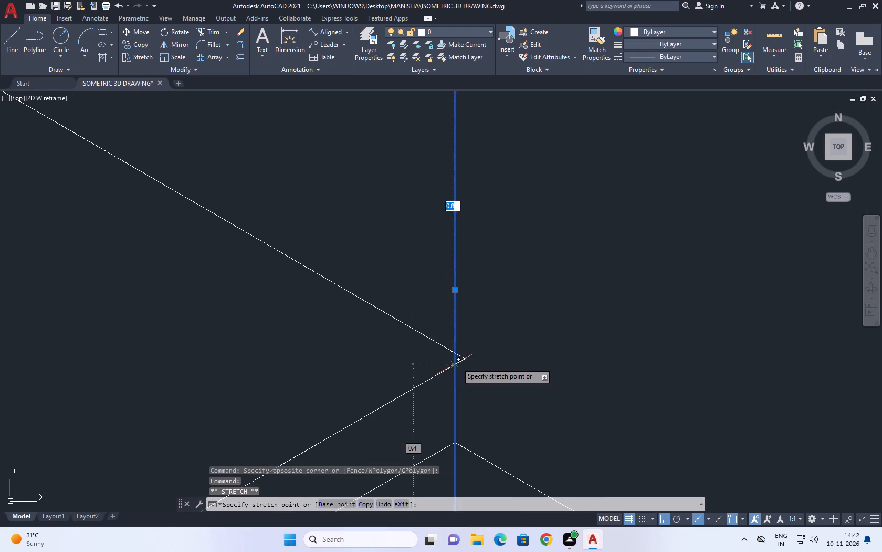
click(457, 363)
right_click(476, 223)
click(512, 398)
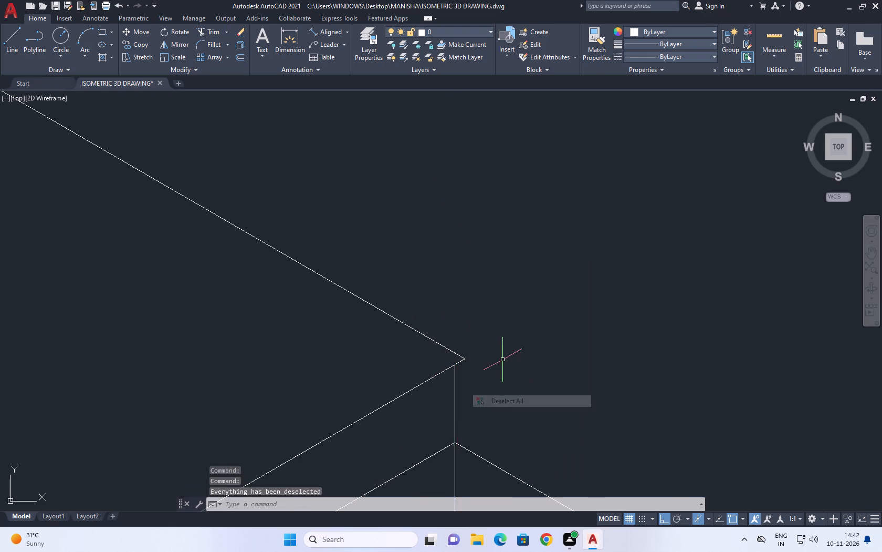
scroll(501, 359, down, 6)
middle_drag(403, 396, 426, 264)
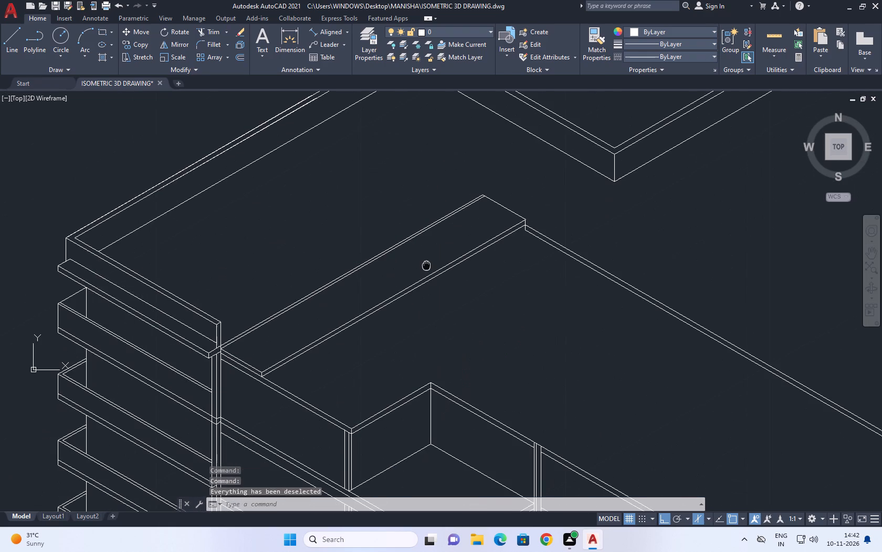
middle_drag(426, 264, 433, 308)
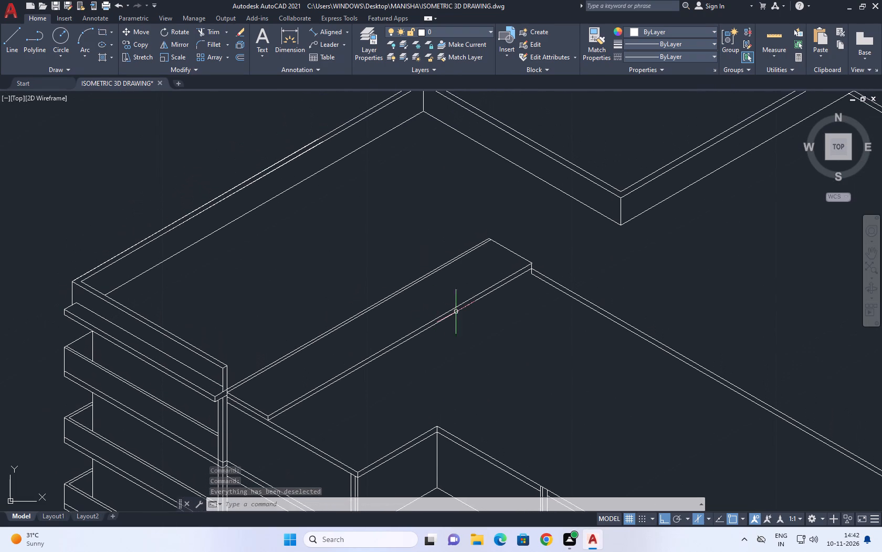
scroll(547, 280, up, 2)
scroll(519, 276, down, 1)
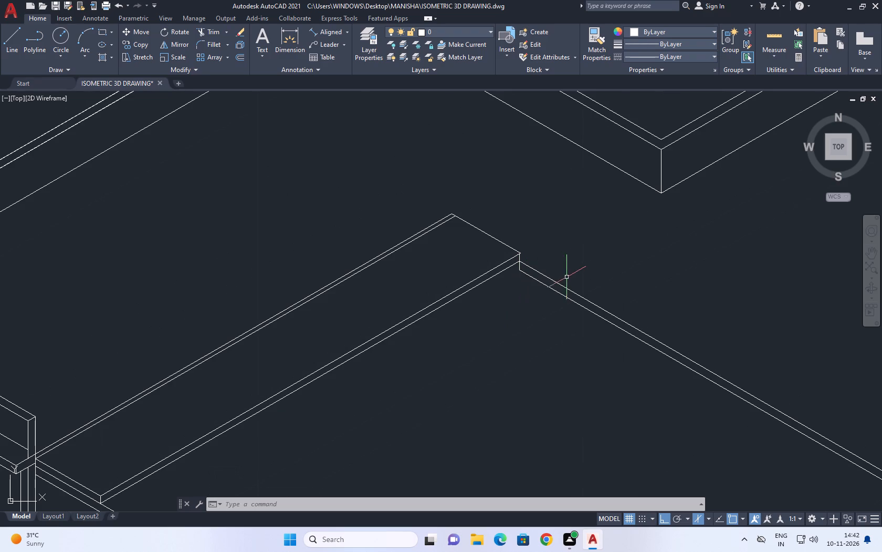
Extend the two long roof-edge lines past the short vertical line to meet the roof strip's double edge at the corner.
text(EX)
key(space)
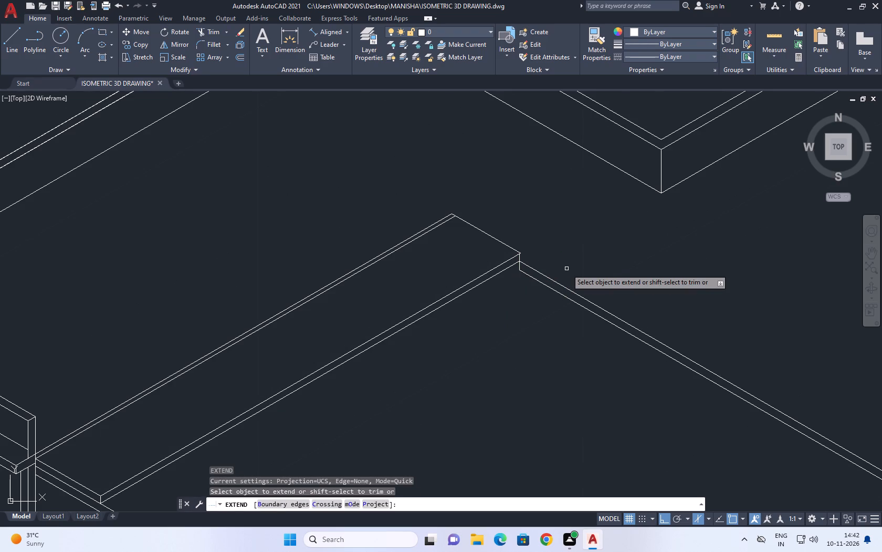
click(582, 267)
drag(524, 323, 514, 333)
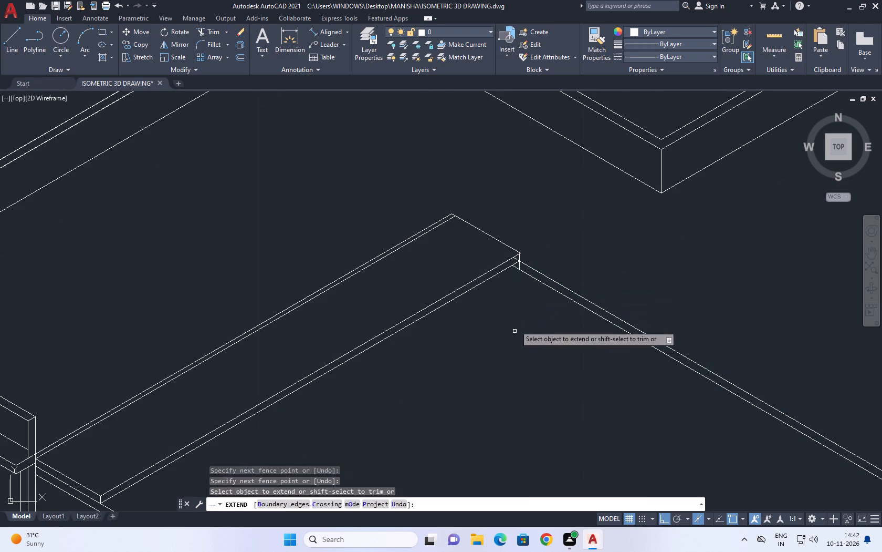
right_drag(563, 256, 556, 255)
click(600, 273)
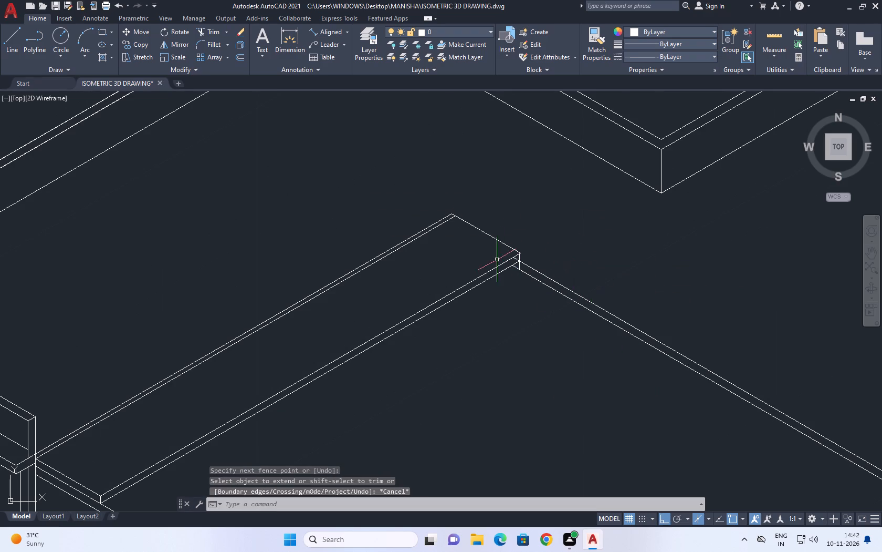
Trim the roof strip's corner, removing the vertical line, the overshooting edge stubs and the strip's short end edge.
click(208, 28)
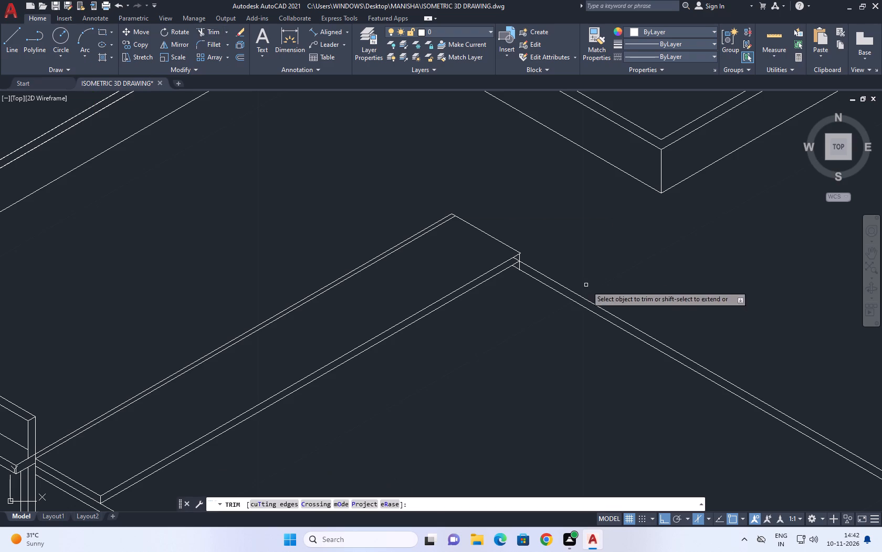
scroll(532, 274, up, 4)
click(439, 212)
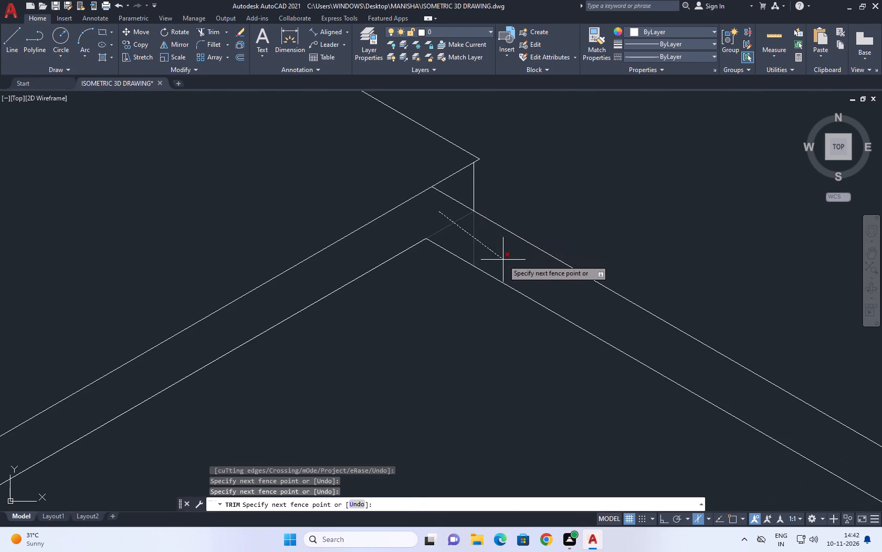
click(503, 260)
click(485, 186)
click(463, 187)
scroll(475, 181, down, 3)
middle_drag(497, 162, 514, 274)
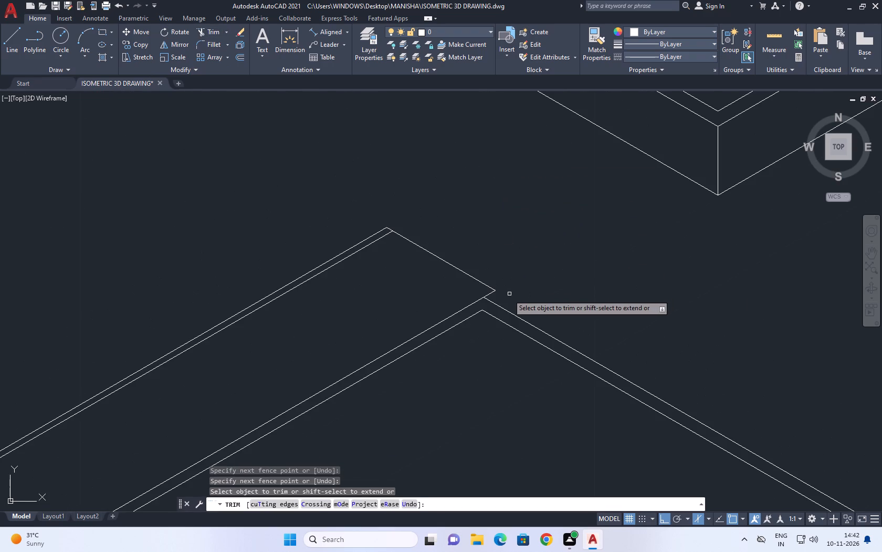
click(494, 290)
click(492, 292)
right_click(472, 217)
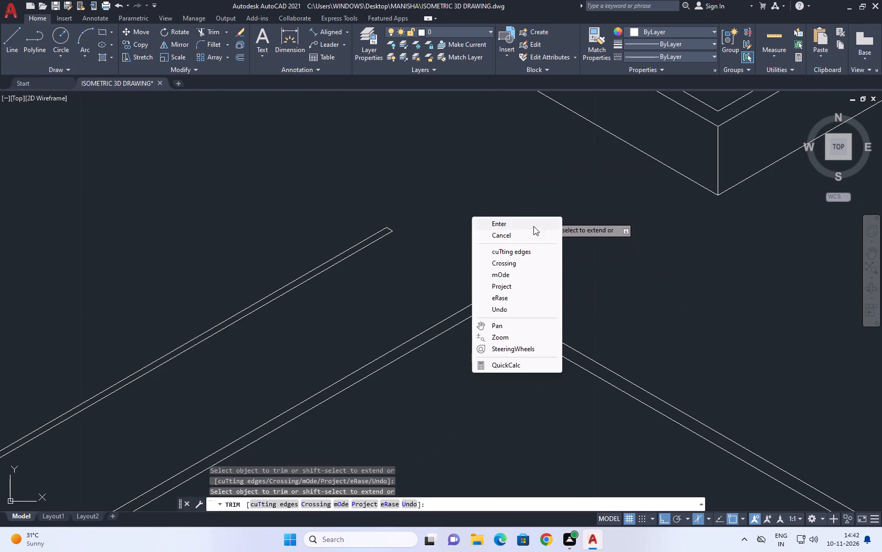
click(533, 229)
Extend the upper long roof-edge line across the roof strip to both lines of its opposite double edge.
text(EX)
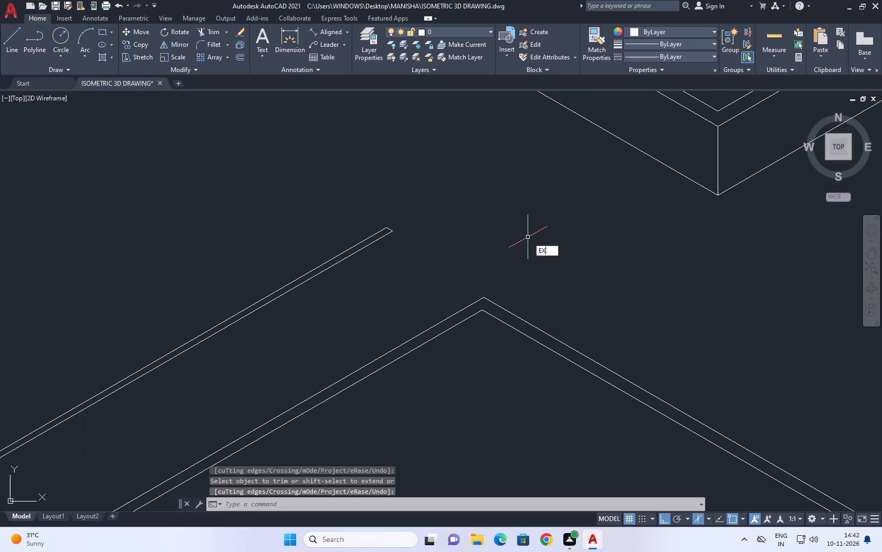
key(space)
click(533, 304)
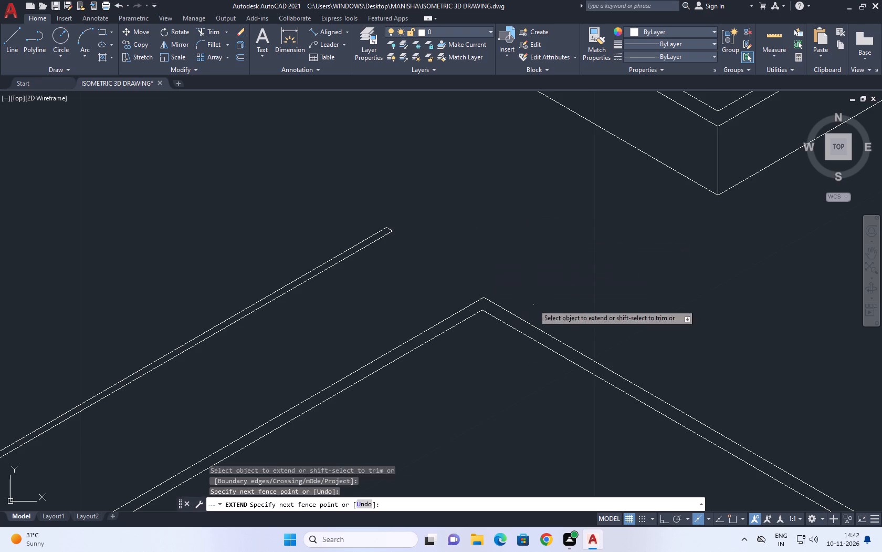
click(513, 315)
click(423, 271)
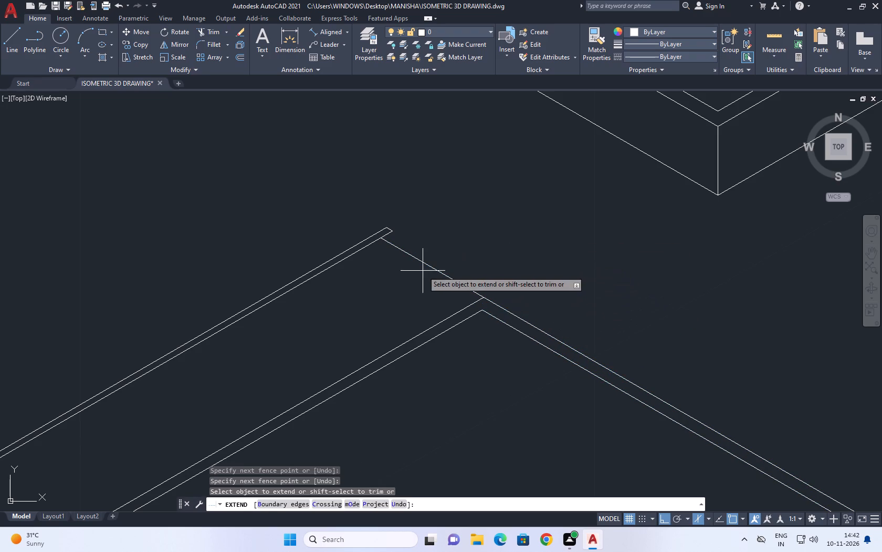
click(430, 245)
right_click(430, 244)
click(474, 261)
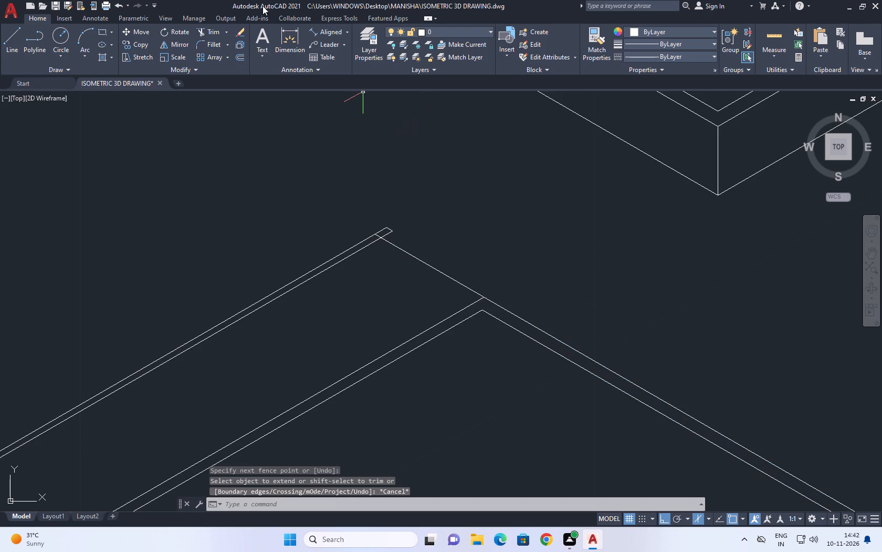
Trim the ends of the strip's opposite double edge, including the short closing line, beyond the extended roof-edge line.
click(211, 38)
scroll(400, 245, up, 3)
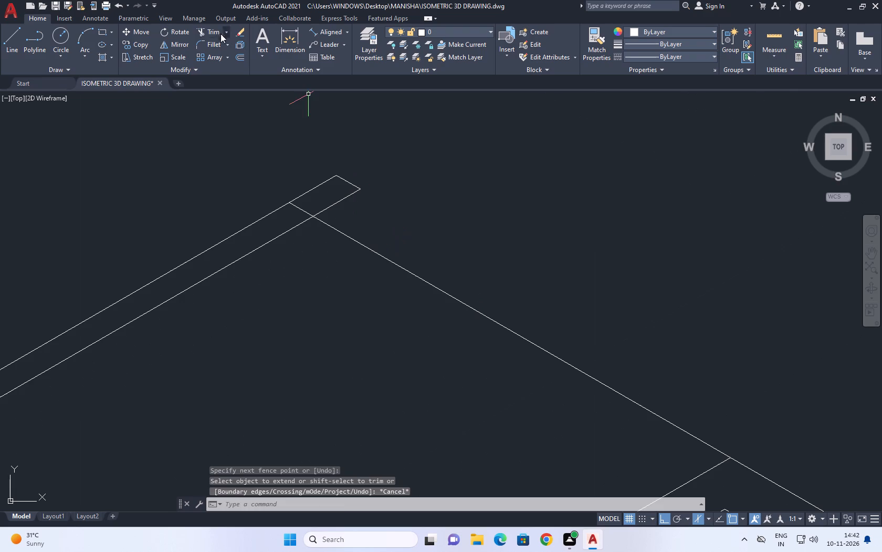
click(212, 30)
click(363, 205)
click(298, 163)
click(350, 172)
drag(344, 182, 344, 187)
right_click(444, 150)
click(461, 172)
Draw an isometric line from the lower end of the topmost floor-slab band at the side wall's corner to just past the front corner column.
scroll(482, 249, down, 4)
scroll(512, 282, down, 3)
middle_drag(590, 289, 583, 293)
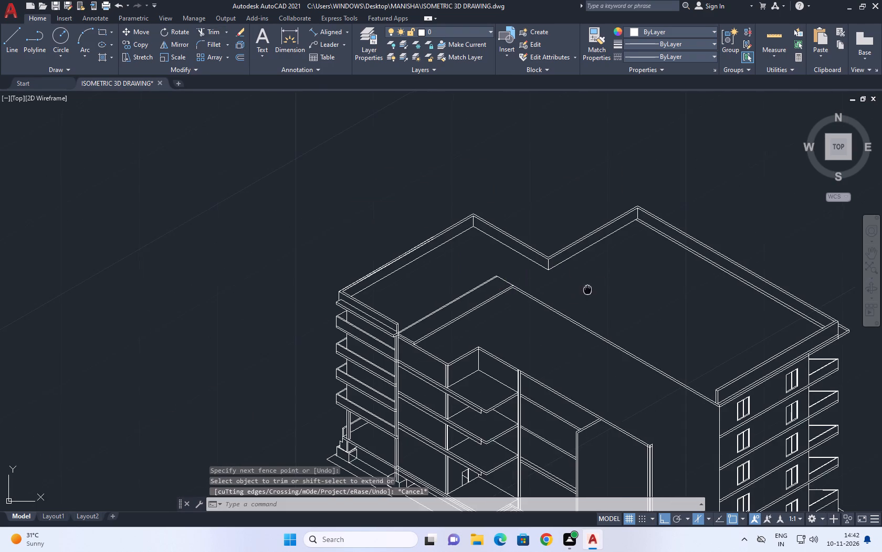
middle_drag(583, 293, 536, 315)
scroll(540, 315, down, 1)
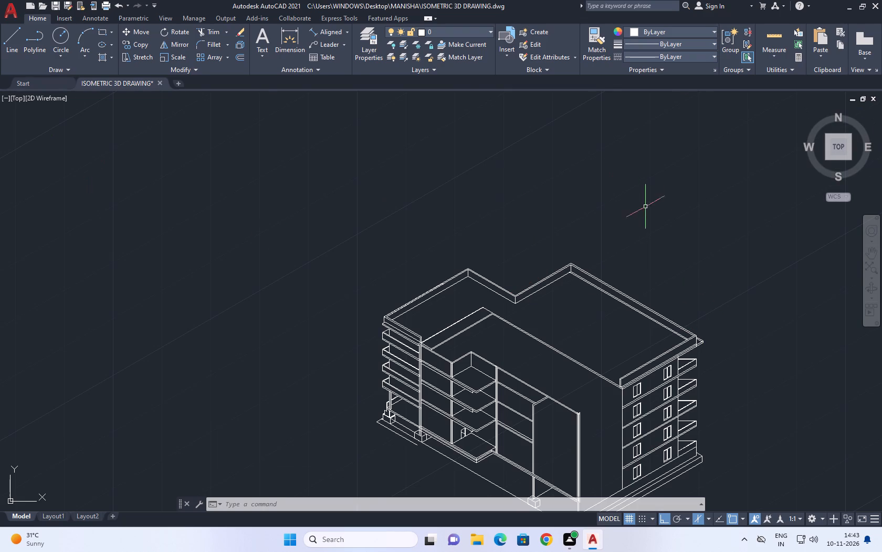
scroll(647, 222, down, 1)
middle_drag(613, 251, 589, 257)
middle_drag(597, 306, 531, 313)
scroll(516, 321, down, 1)
scroll(526, 360, up, 4)
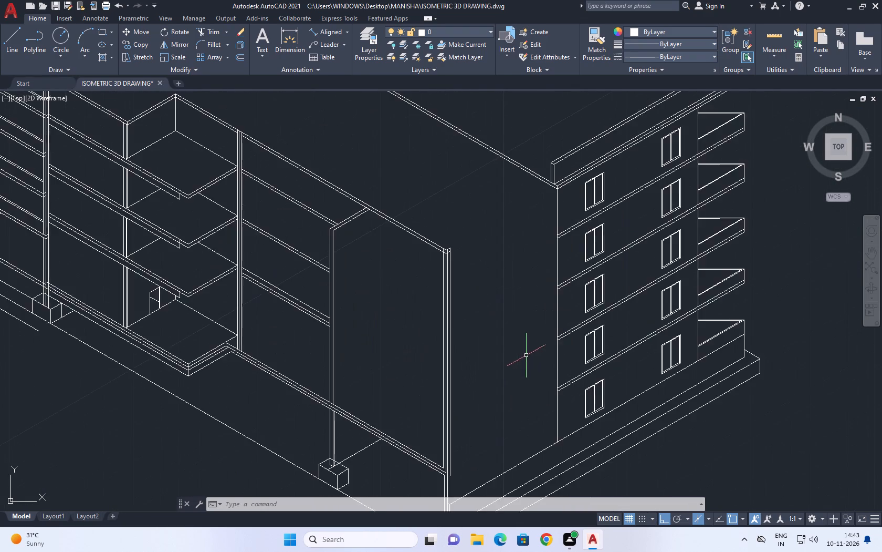
middle_drag(621, 302, 524, 312)
middle_drag(447, 331, 379, 342)
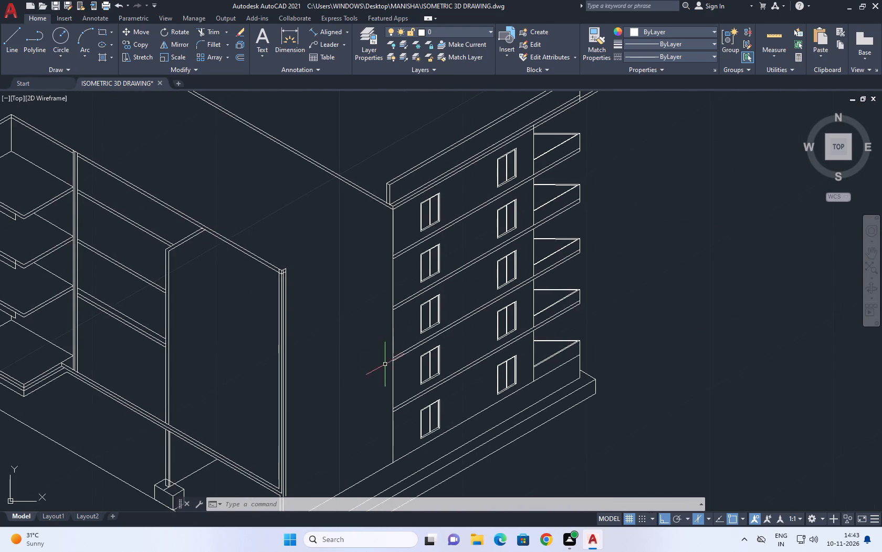
scroll(306, 277, up, 1)
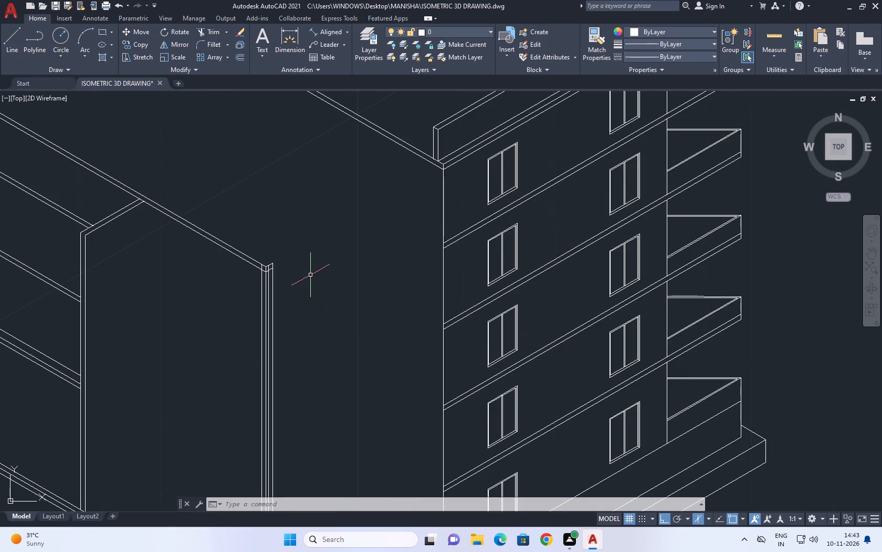
key(l)
key(space)
scroll(439, 257, up, 1)
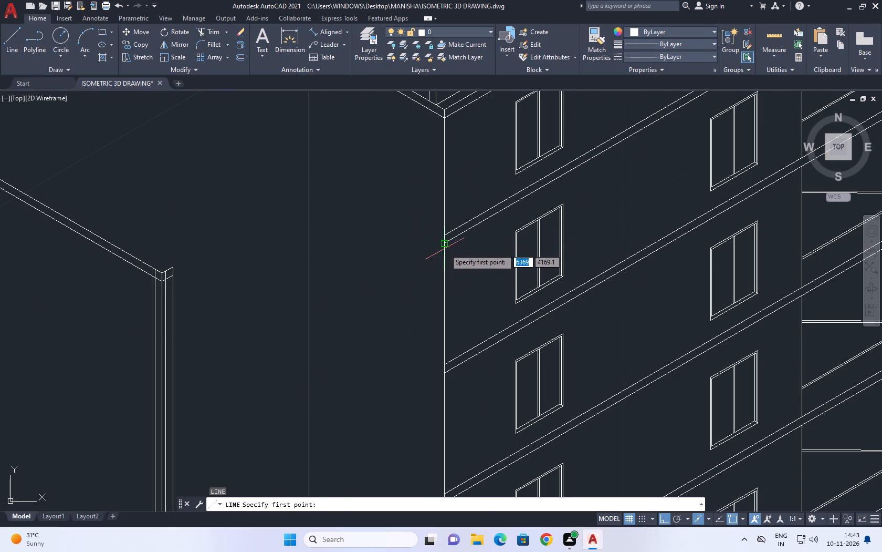
click(445, 246)
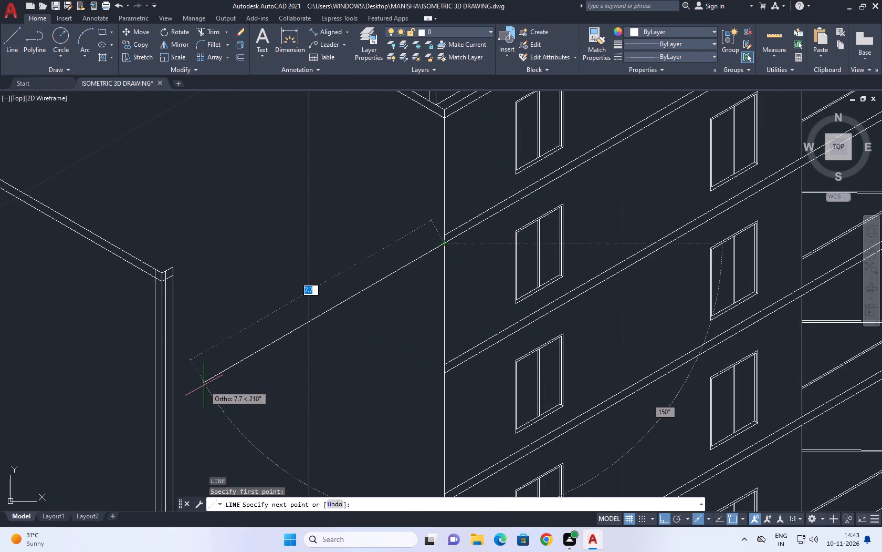
scroll(193, 373, up, 1)
middle_drag(132, 389, 289, 339)
scroll(321, 326, down, 3)
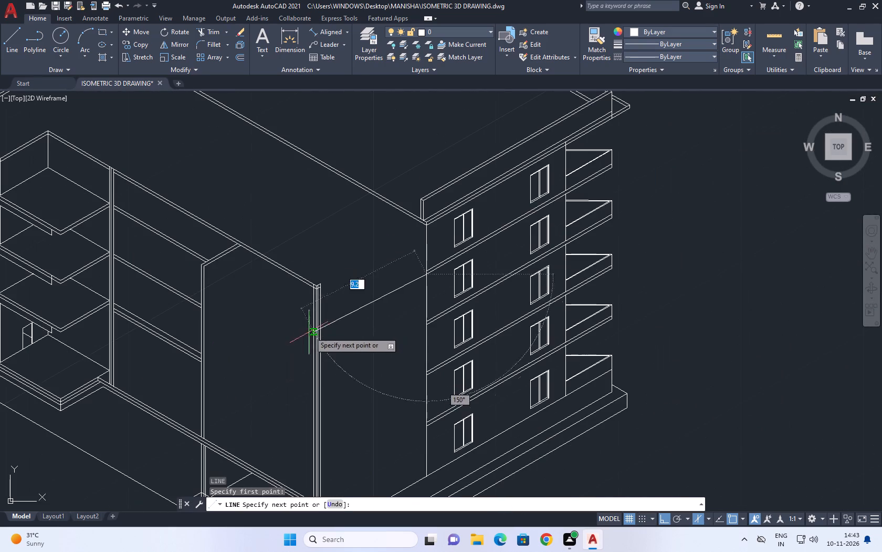
click(302, 334)
key(space)
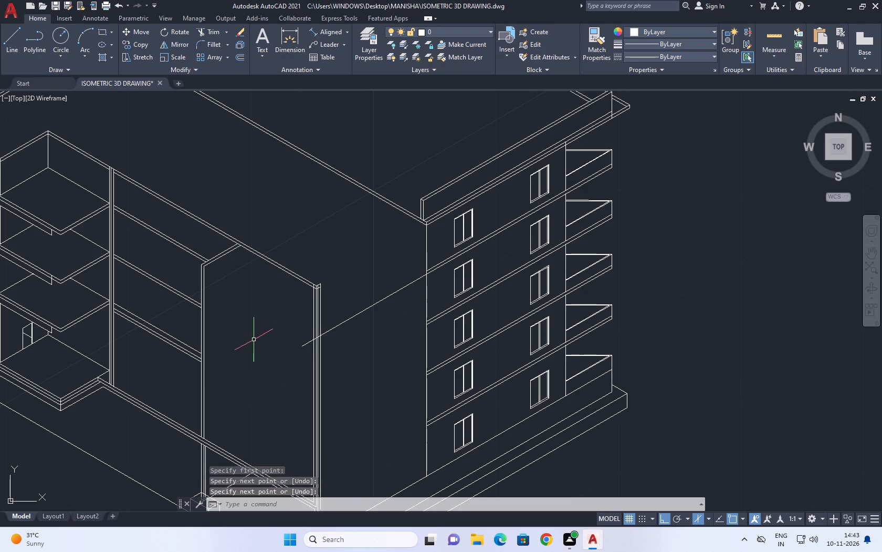
Draw a line about 10.5 units long on the left isoplane from the new line's crossing at the corner column past the neighbouring front column.
key(space)
scroll(304, 340, up, 3)
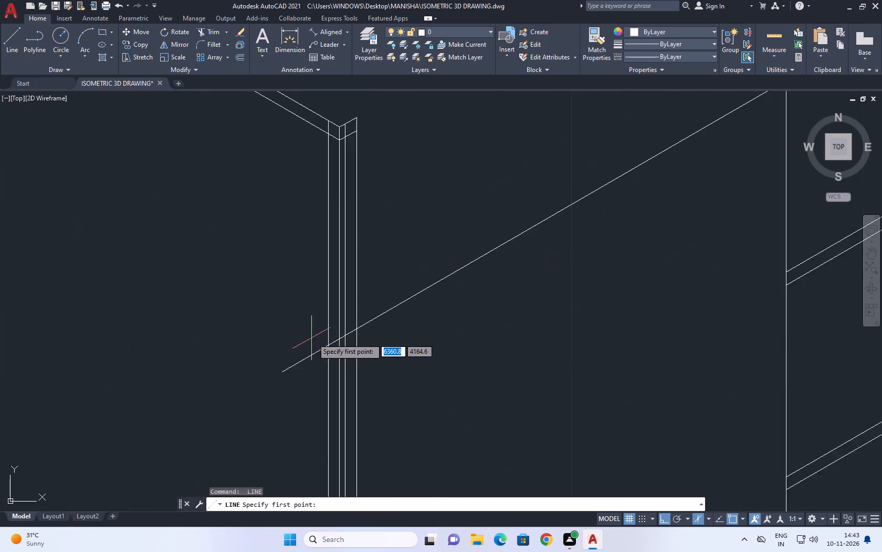
scroll(327, 342, down, 1)
scroll(327, 342, up, 3)
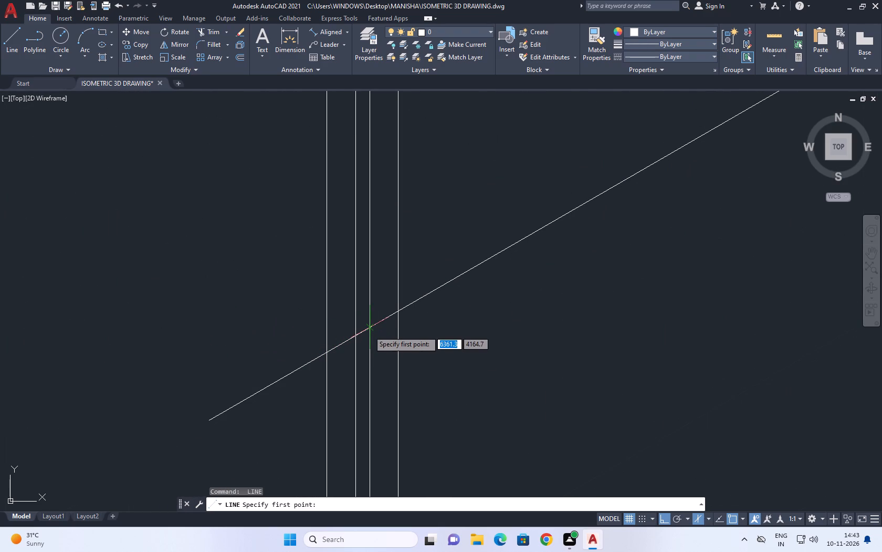
click(369, 328)
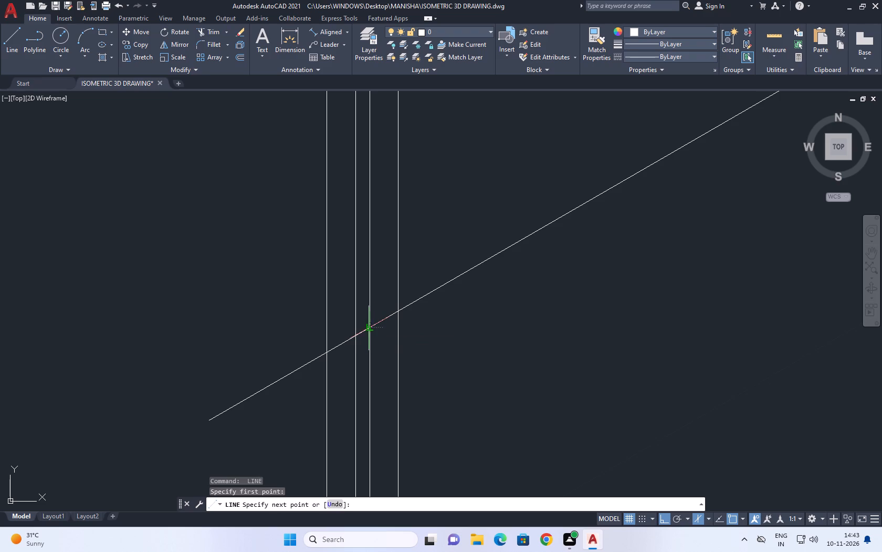
scroll(366, 325, down, 3)
middle_drag(228, 278, 240, 319)
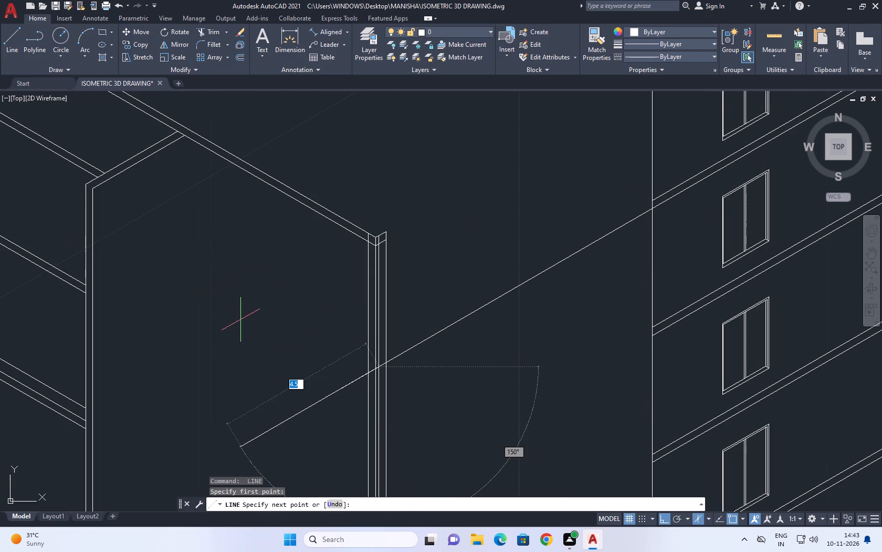
key(F5)
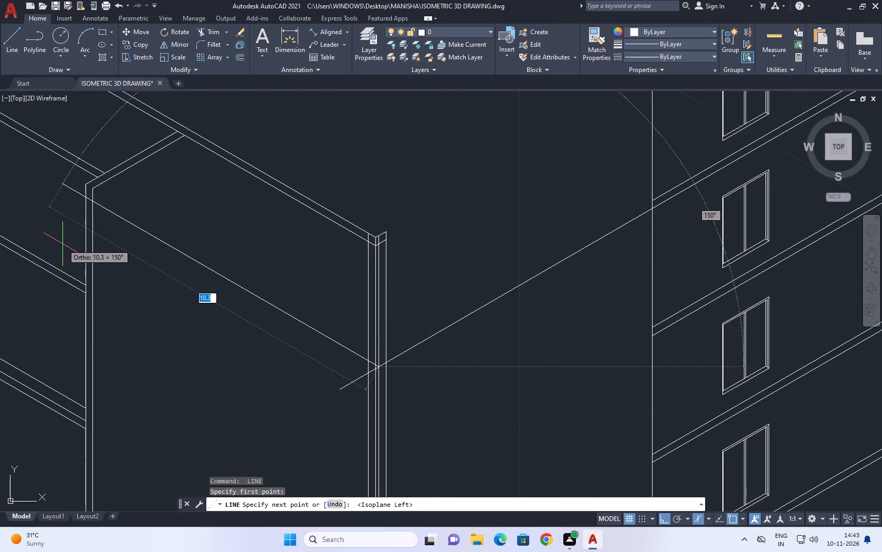
click(55, 213)
key(space)
Trim the new front slab line's overhang back to the inner edge of the neighbouring column.
key(t)
key(r)
key(space)
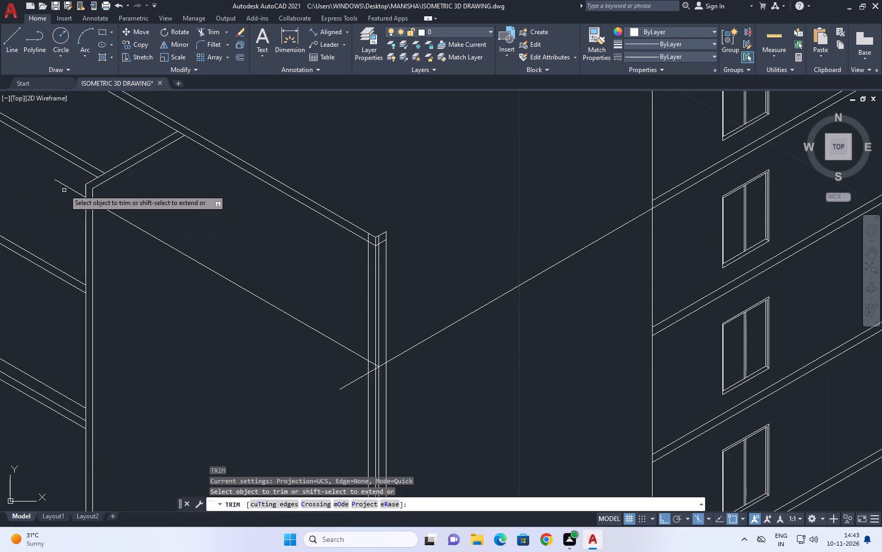
click(68, 185)
click(56, 205)
scroll(60, 203, up, 3)
scroll(148, 189, up, 1)
click(157, 188)
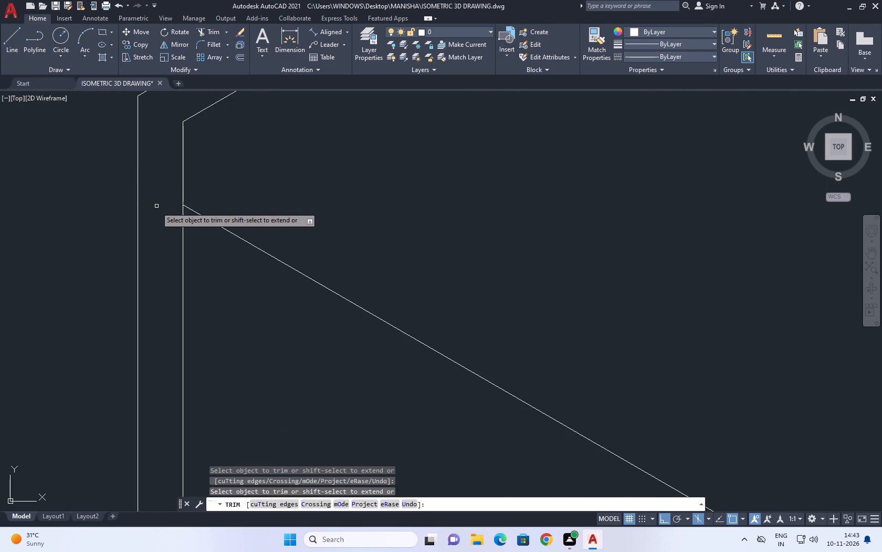
Trim the side slab line's leftover pieces beyond its meeting point with the front slab line at the corner column.
scroll(156, 207, down, 7)
scroll(234, 257, up, 4)
click(254, 220)
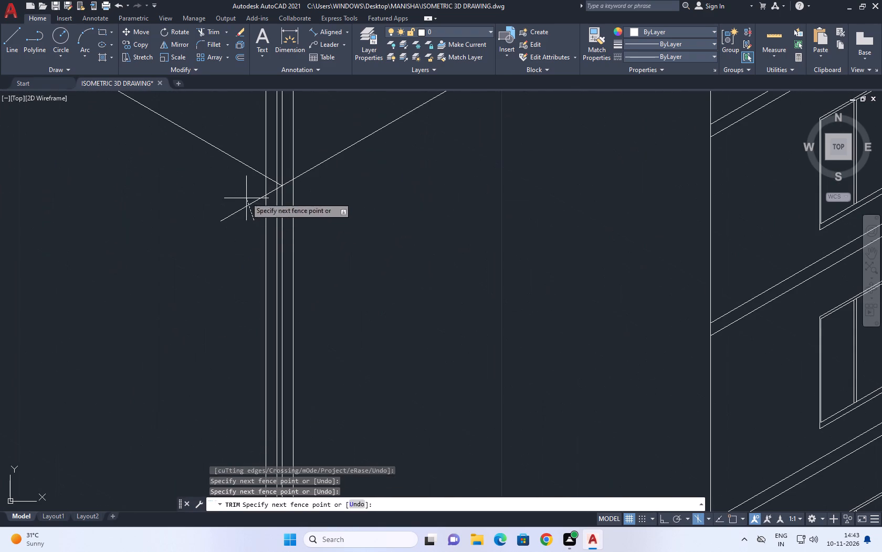
click(243, 191)
scroll(286, 182, up, 4)
click(240, 210)
click(175, 239)
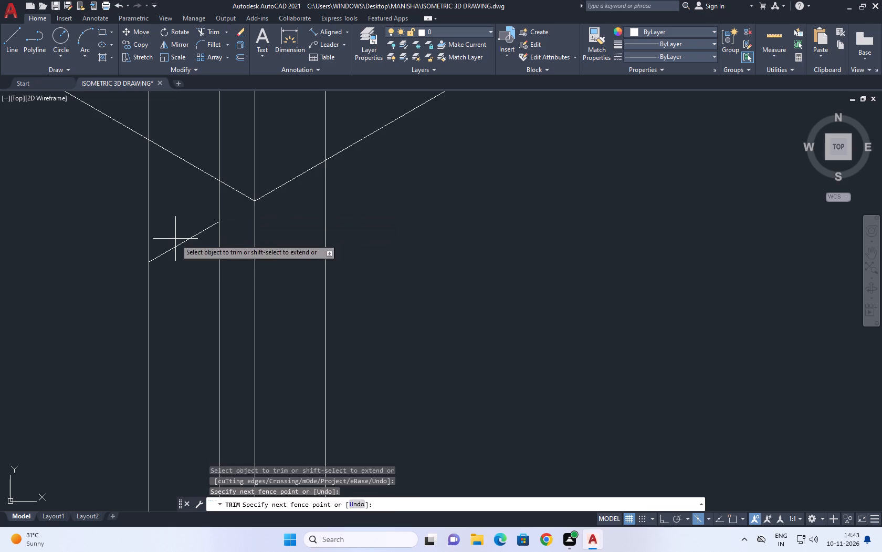
click(175, 254)
scroll(191, 240, down, 5)
right_click(295, 233)
click(320, 249)
Copy the front and side slab lines meeting at the front corner column 0.226 units straight down.
scroll(323, 254, down, 4)
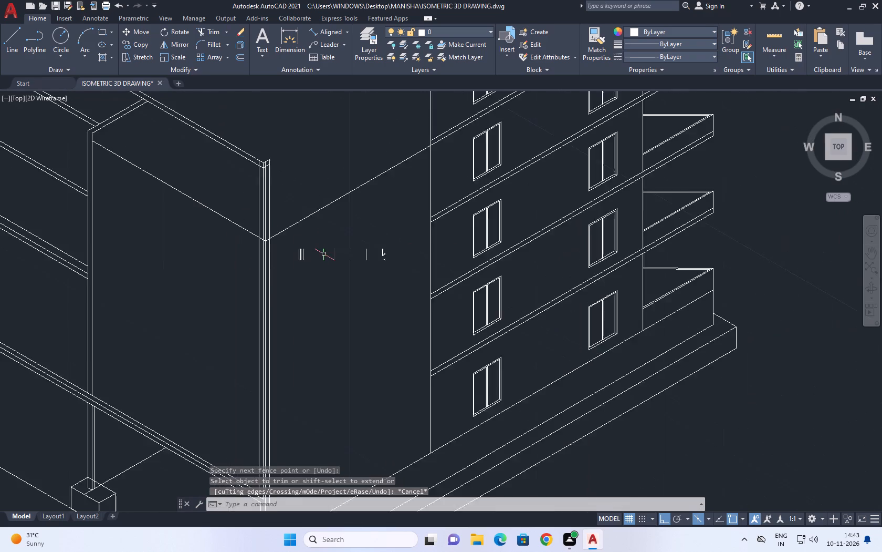
click(332, 232)
drag(332, 244, 332, 249)
scroll(278, 250, up, 2)
click(293, 230)
click(272, 202)
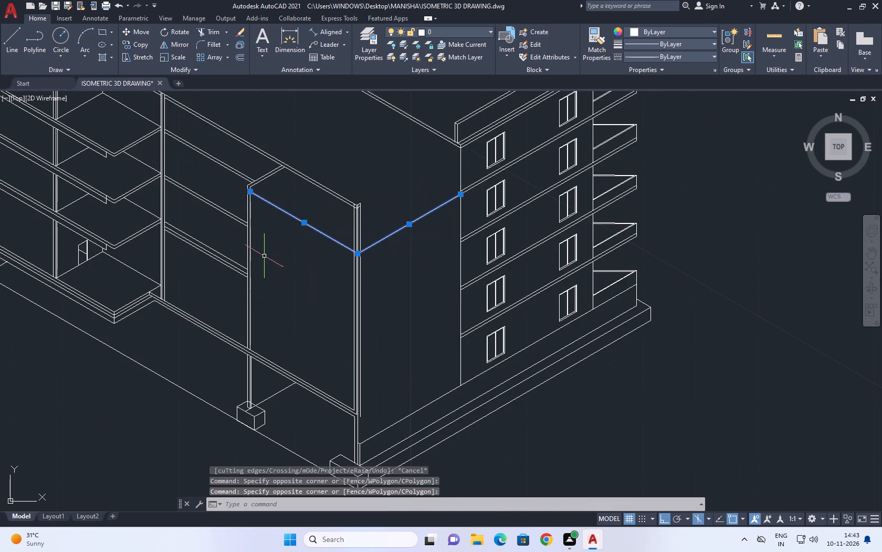
click(139, 41)
scroll(373, 251, up, 3)
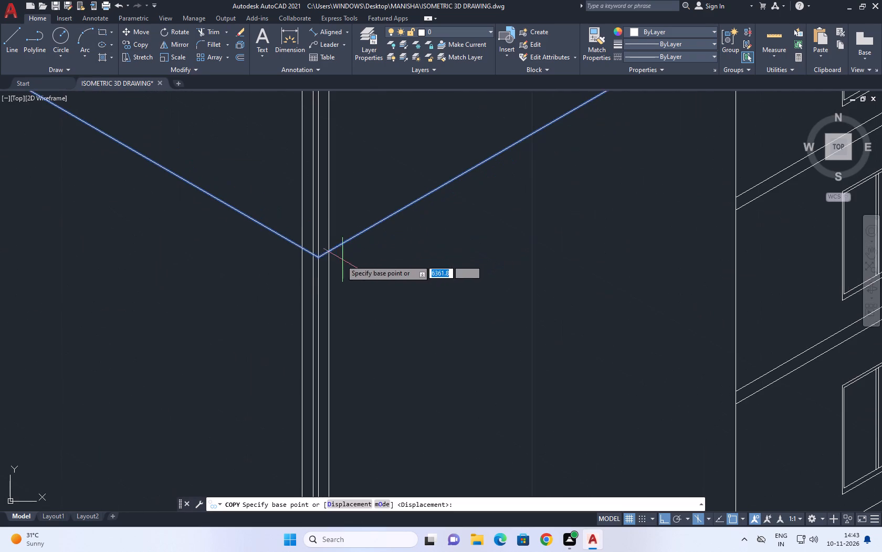
click(314, 258)
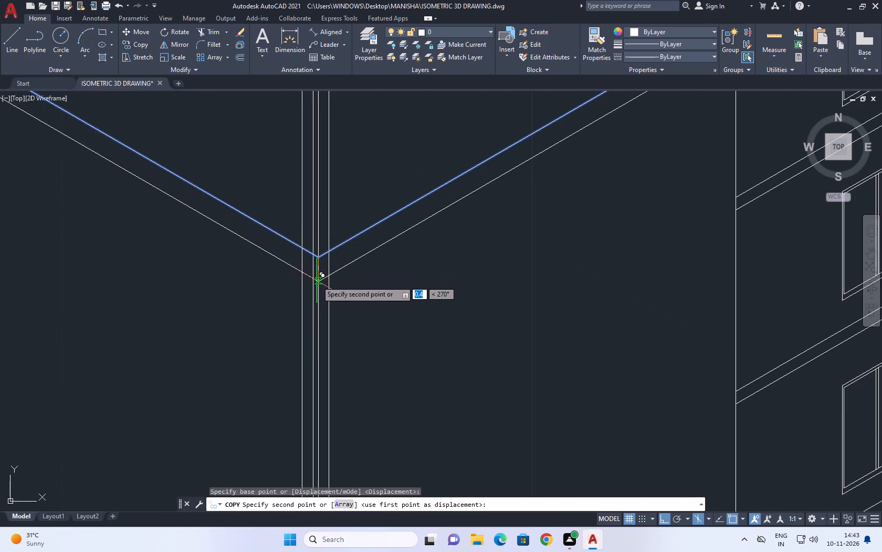
text(0.2226)
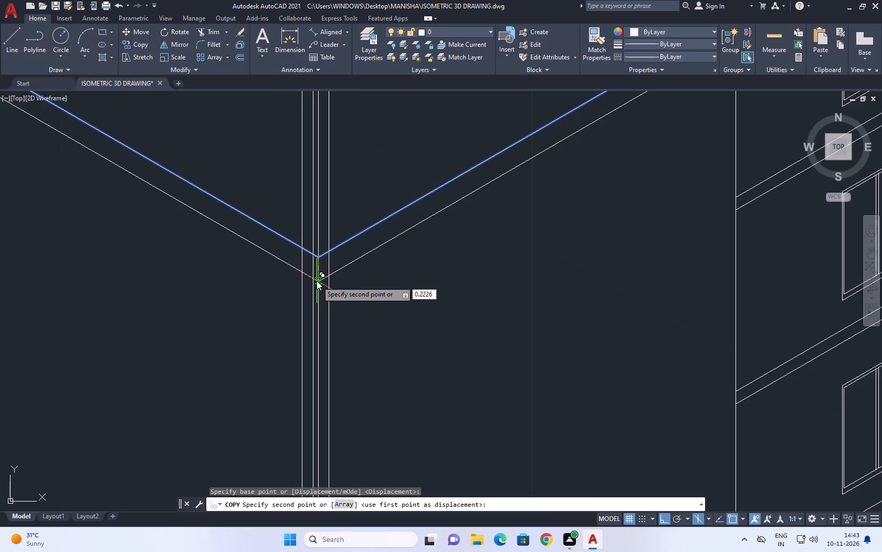
key(BackSpace)
key(BackSpace)
key(6)
key(Return)
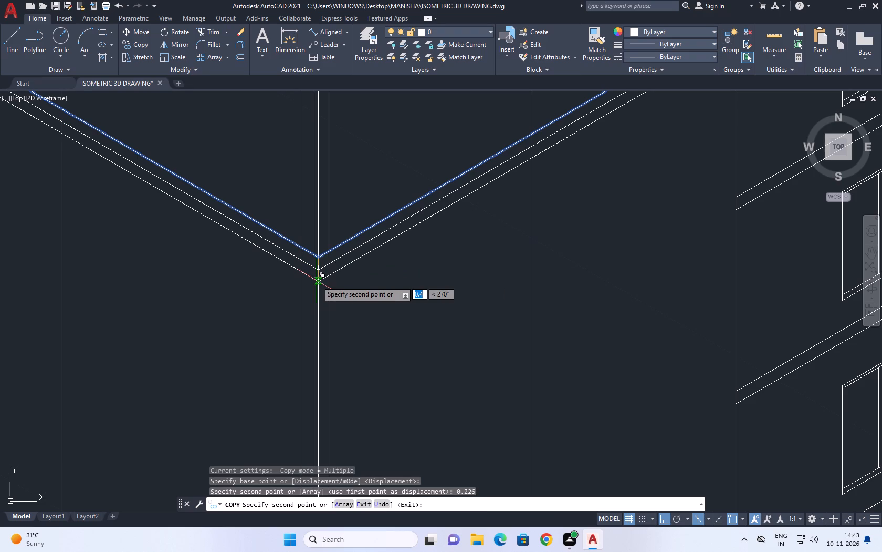
right_drag(404, 317, 387, 316)
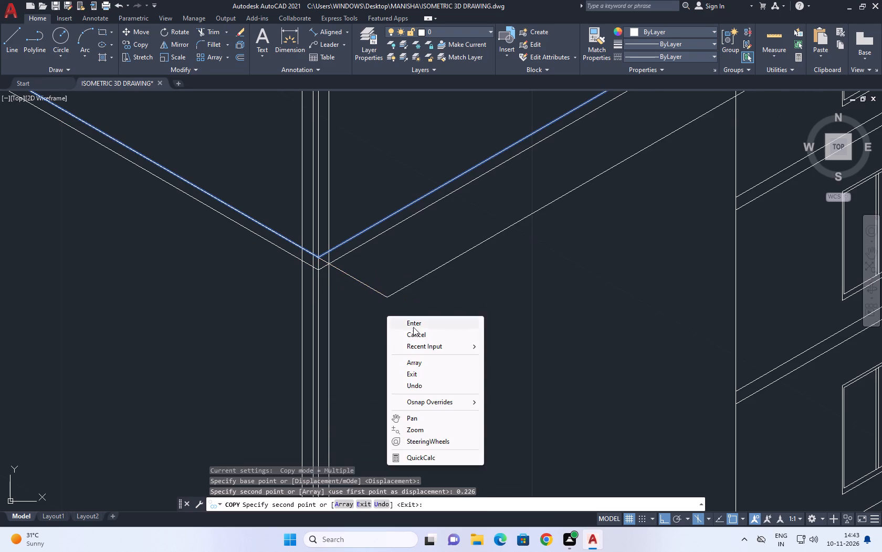
click(417, 330)
Move both slab line pairs up so their upper end meets the upper line of the side wall's slab band at the wall corner.
scroll(391, 333, down, 2)
middle_drag(412, 338, 478, 355)
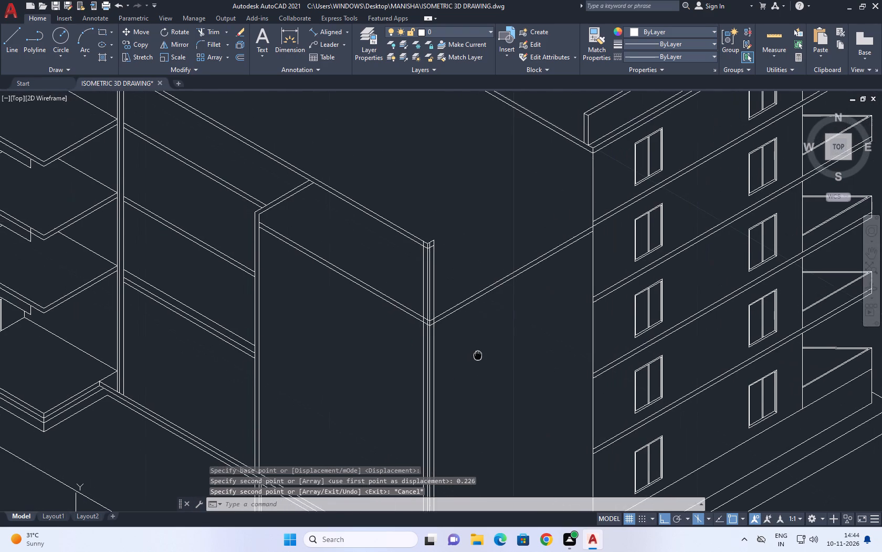
middle_drag(478, 355, 480, 356)
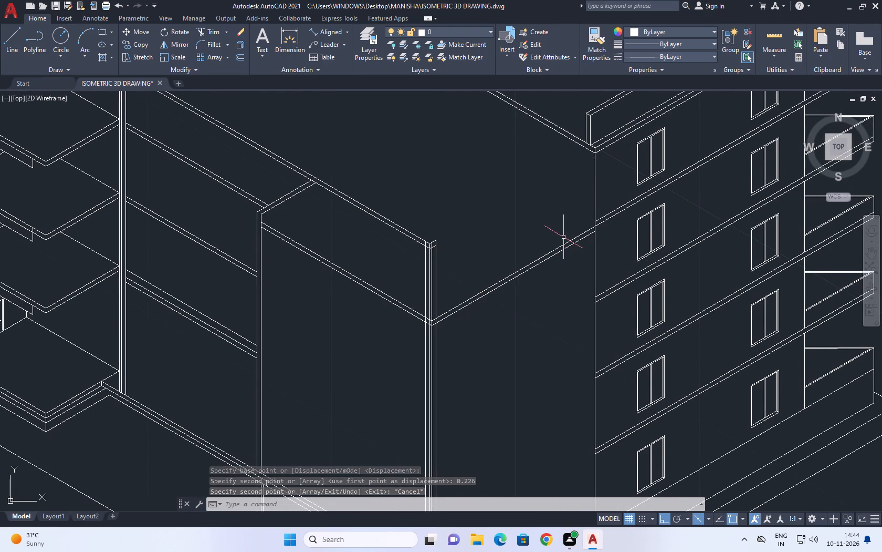
middle_drag(565, 240, 532, 292)
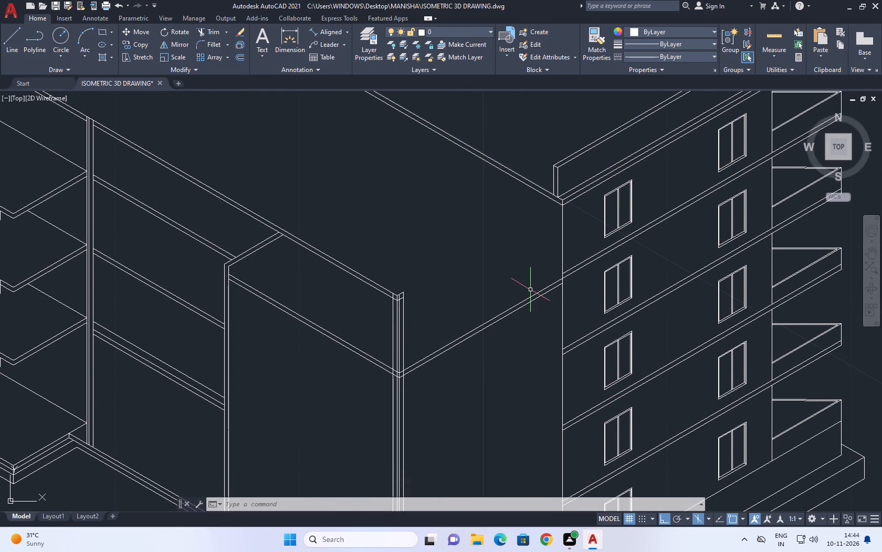
scroll(547, 297, up, 3)
click(556, 312)
drag(505, 241, 492, 243)
scroll(503, 248, down, 4)
scroll(350, 334, up, 1)
click(406, 236)
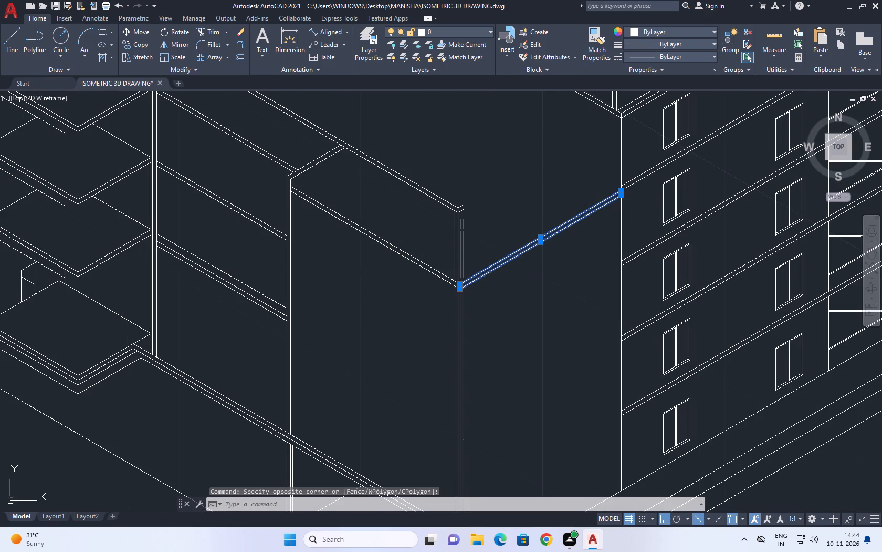
drag(392, 258, 388, 264)
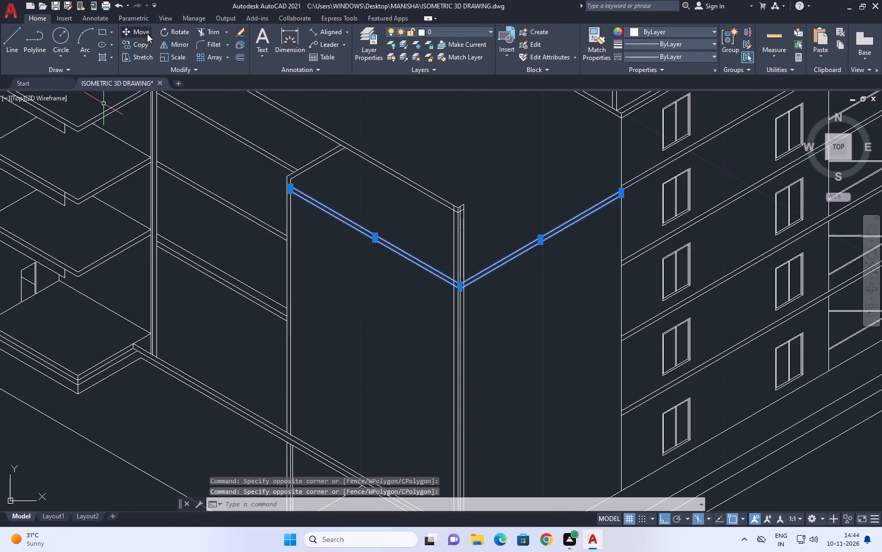
click(147, 34)
scroll(629, 202, up, 3)
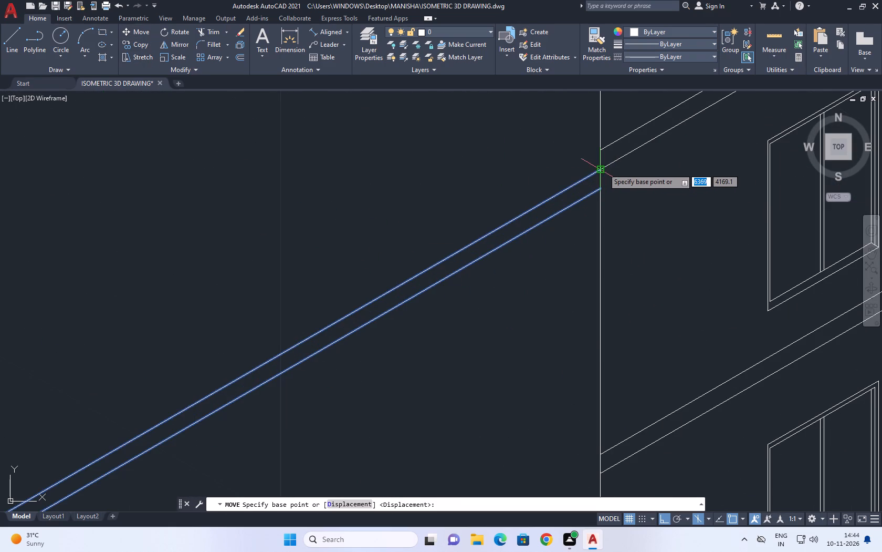
click(603, 171)
click(600, 148)
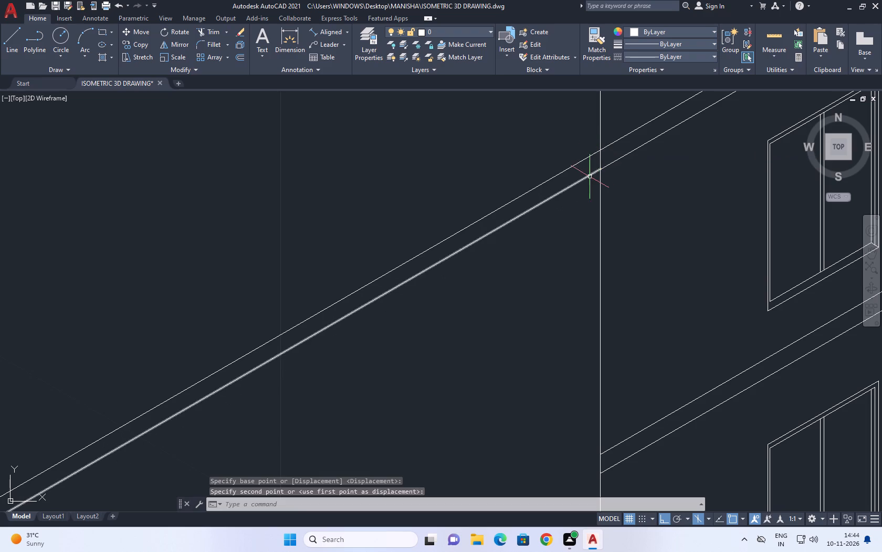
Copy the front and side slab band about one storey straight down along the front corner column.
scroll(603, 149, up, 3)
scroll(600, 147, down, 7)
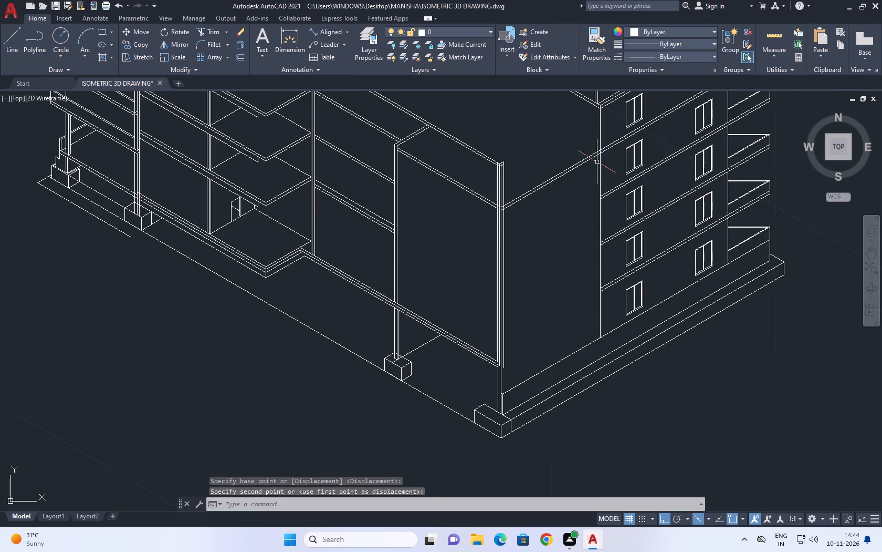
scroll(514, 202, up, 2)
scroll(456, 224, up, 2)
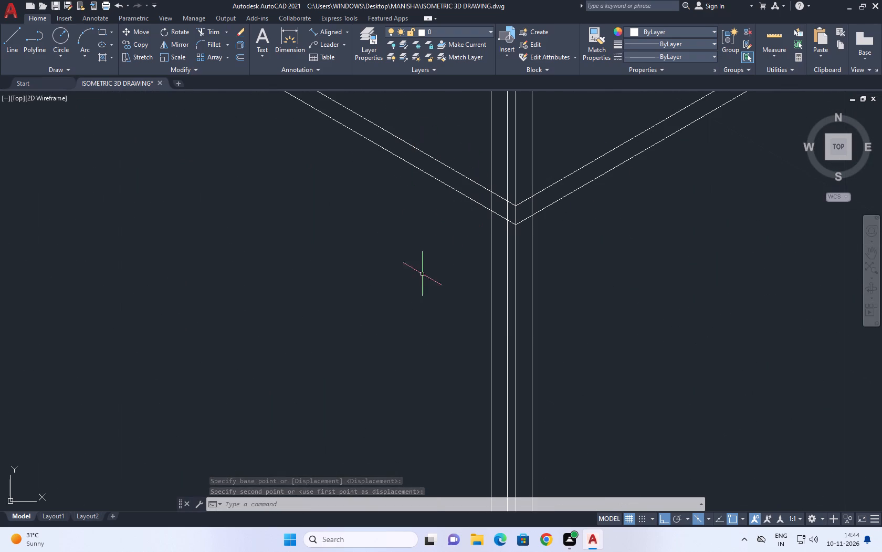
scroll(417, 304, down, 3)
click(493, 272)
click(491, 239)
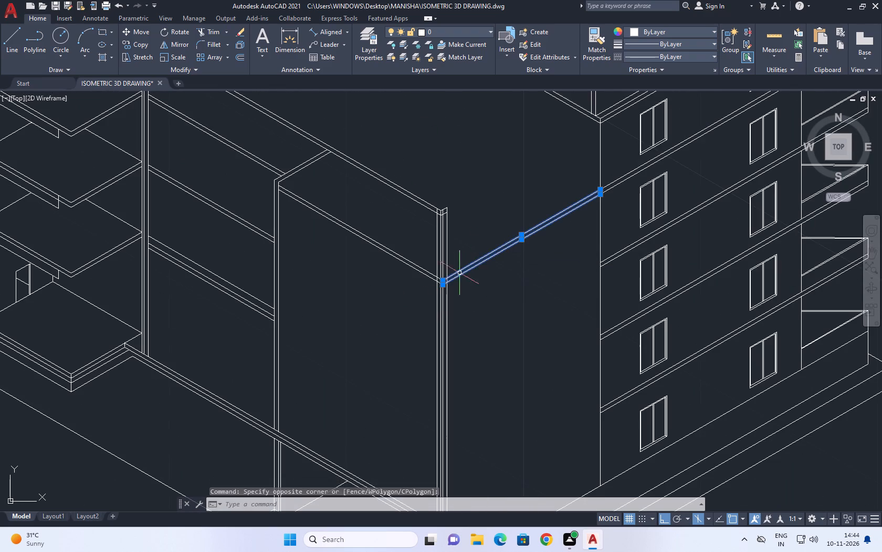
click(419, 236)
click(389, 279)
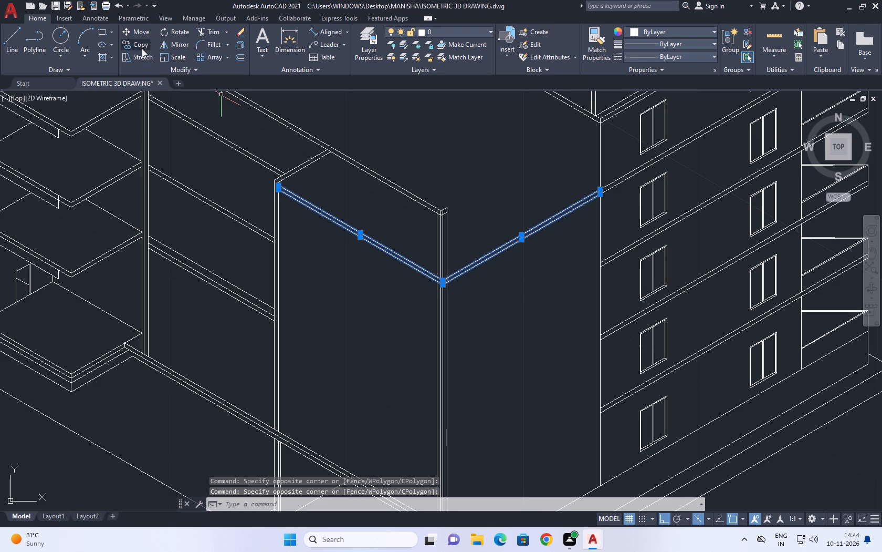
click(141, 48)
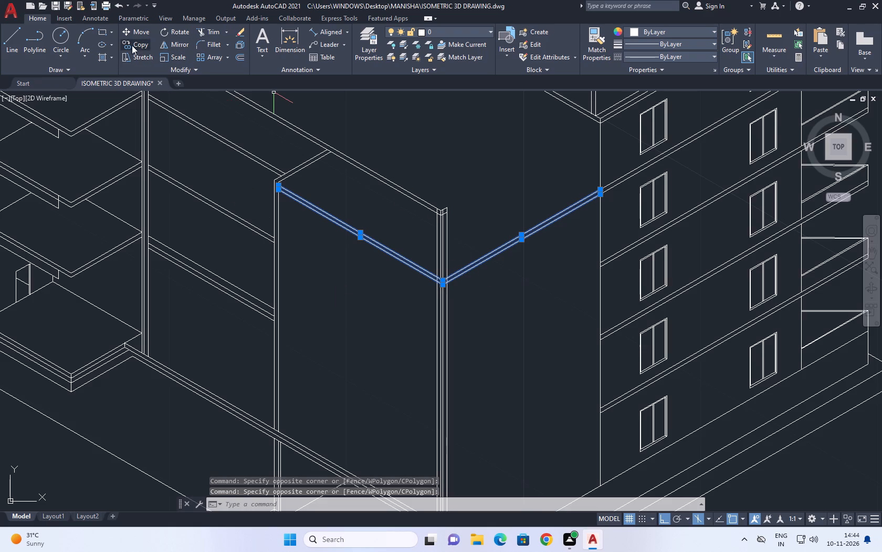
click(138, 45)
click(490, 278)
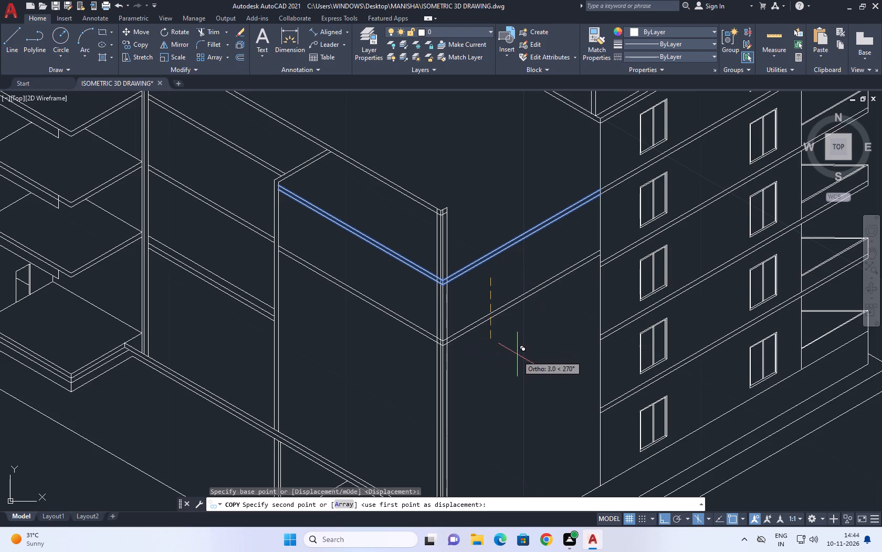
click(517, 363)
right_click(504, 327)
click(531, 346)
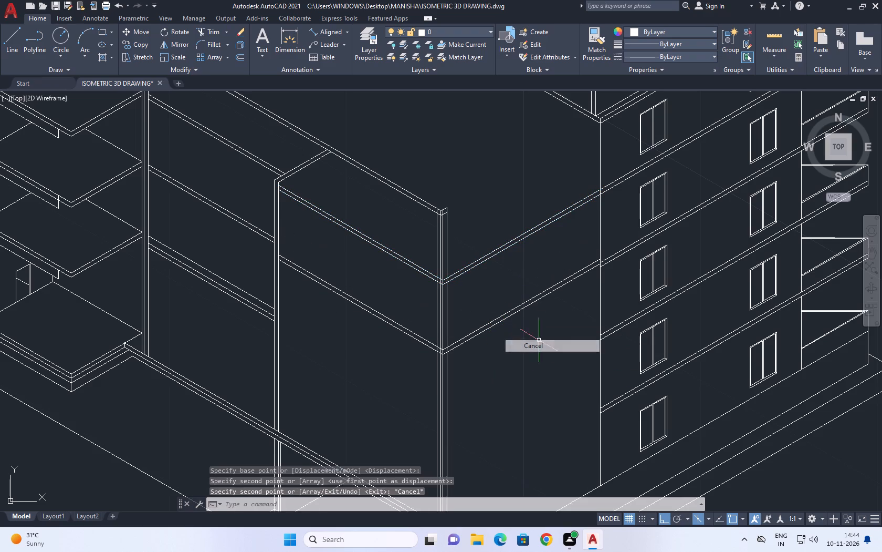
Move the copied front and side slab band down to the side wall's next slab band at the wall corner.
click(556, 326)
drag(527, 286, 522, 300)
drag(396, 311, 391, 316)
drag(366, 343, 390, 323)
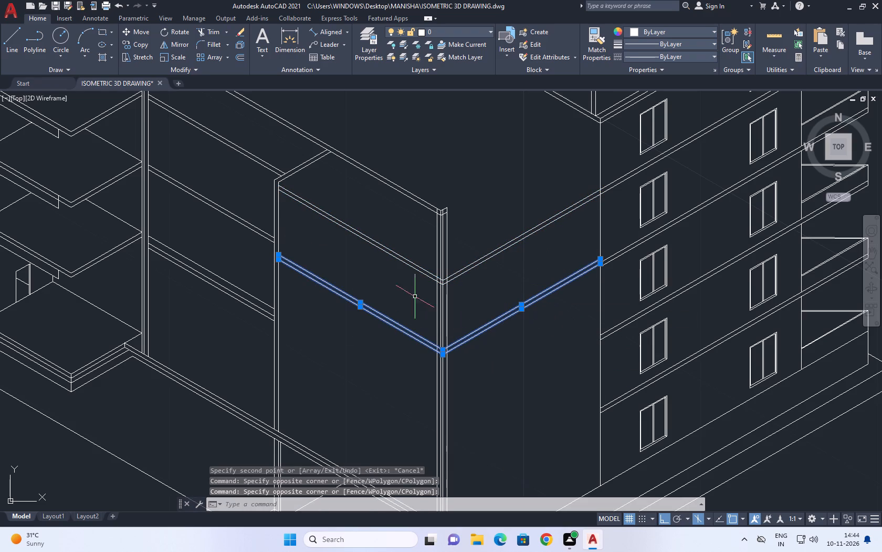
click(149, 34)
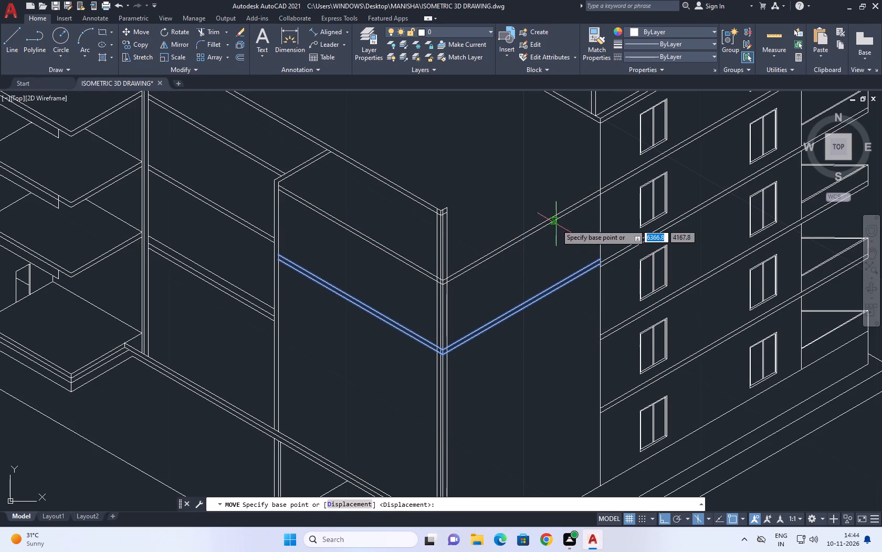
scroll(605, 272, up, 6)
click(592, 225)
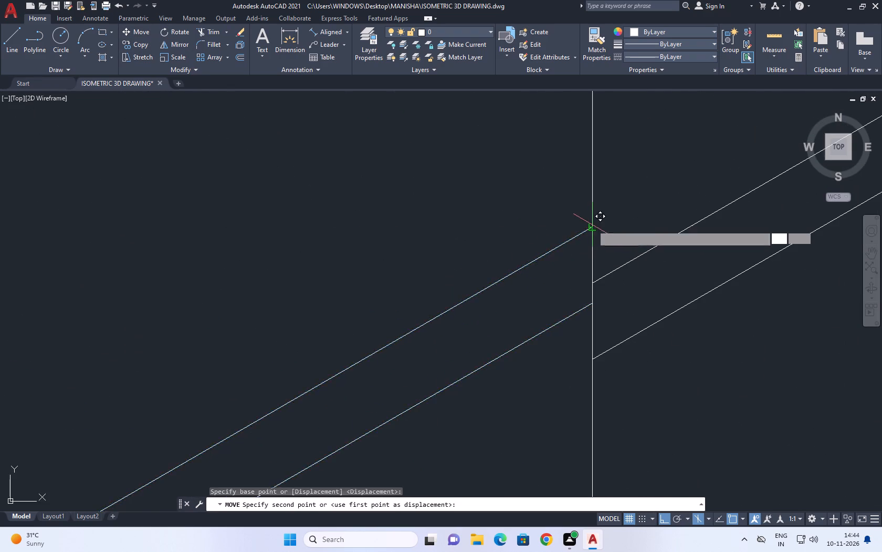
click(592, 299)
Copy the lower front and side slab band down to the side wall's two remaining slab bands, using their lower line ends as reference points.
scroll(538, 270, down, 2)
click(499, 344)
click(449, 295)
click(479, 377)
click(442, 347)
scroll(474, 324, down, 5)
scroll(360, 379, up, 3)
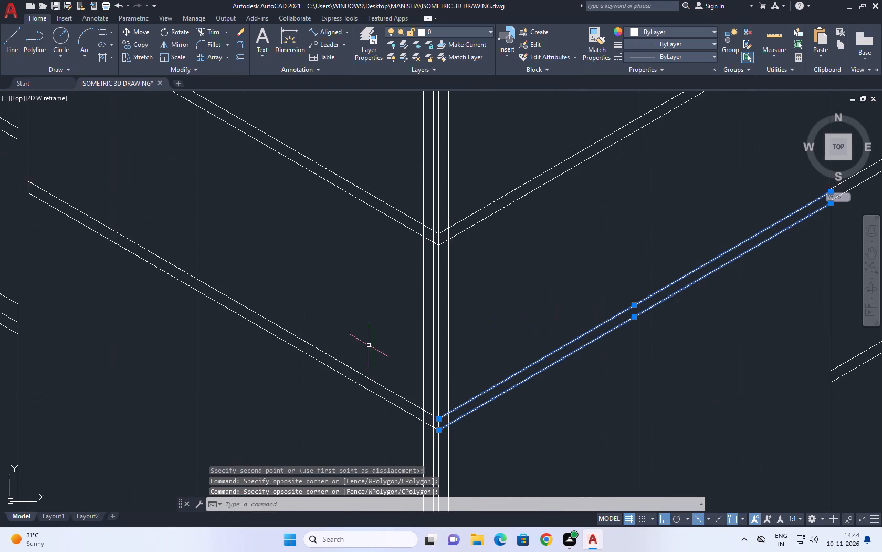
click(368, 344)
click(296, 394)
click(138, 44)
scroll(173, 159, down, 3)
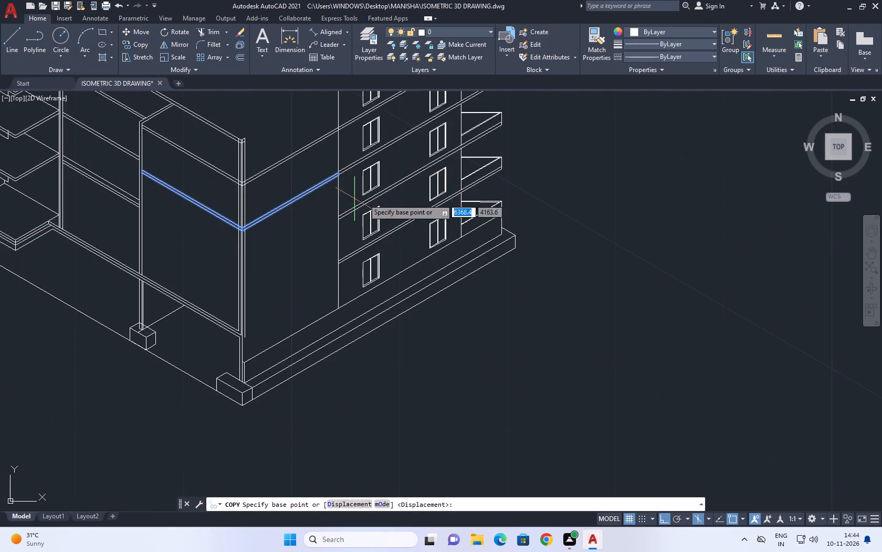
scroll(304, 163, up, 2)
scroll(387, 182, up, 4)
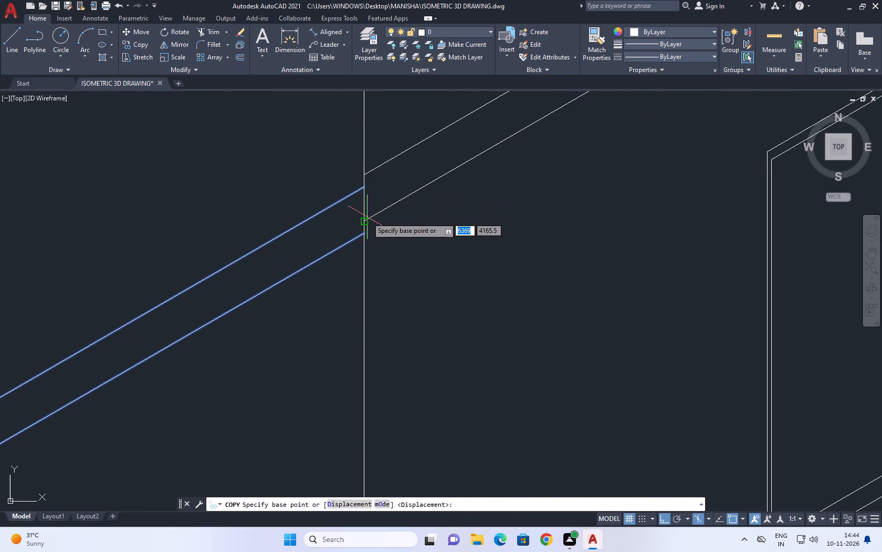
click(365, 219)
scroll(385, 183, down, 4)
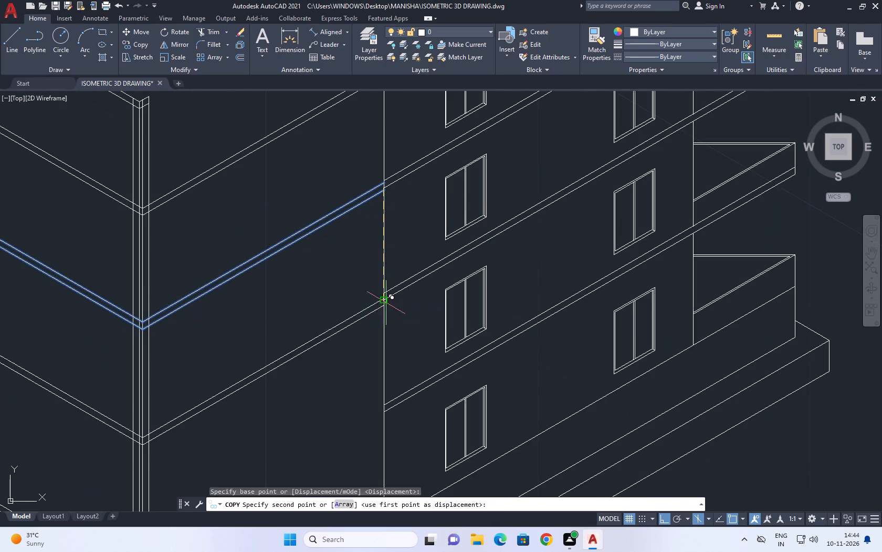
scroll(386, 300, up, 2)
click(377, 301)
scroll(392, 190, down, 1)
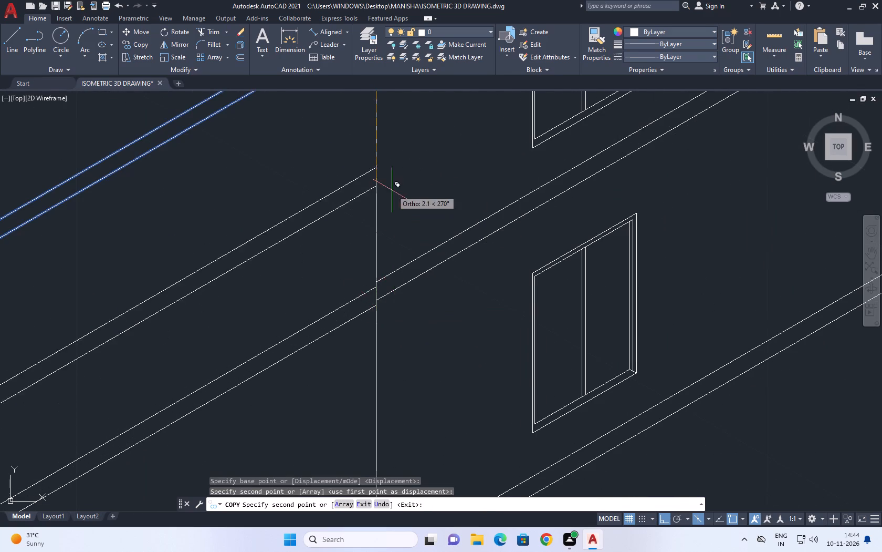
scroll(392, 190, down, 1)
scroll(390, 324, up, 3)
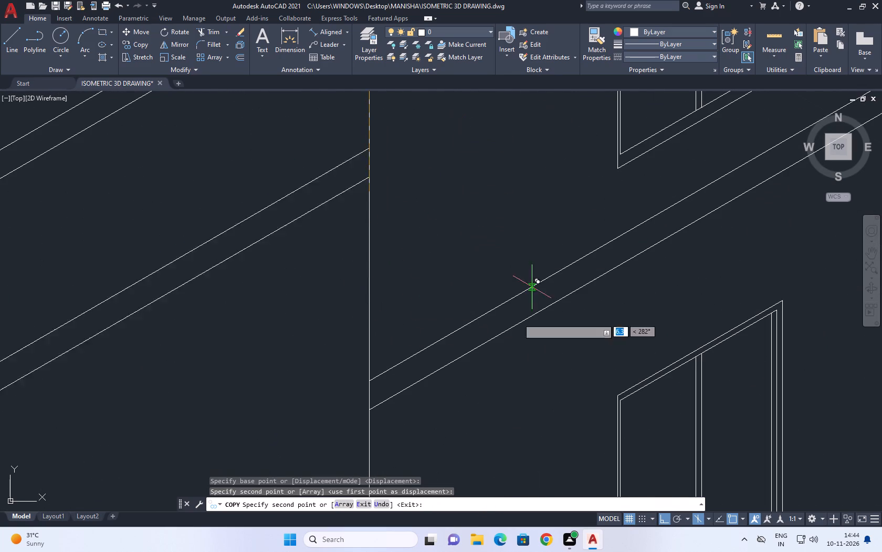
scroll(365, 410, up, 1)
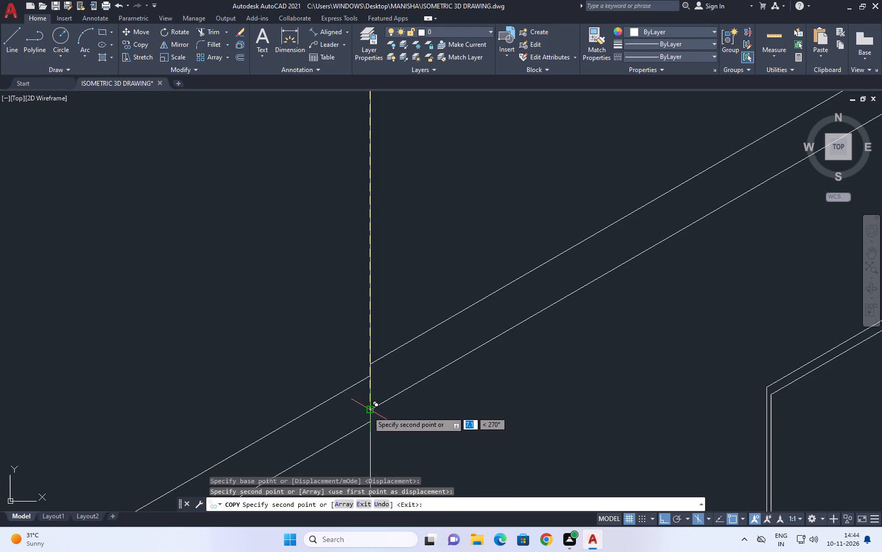
click(366, 411)
right_click(386, 308)
click(415, 330)
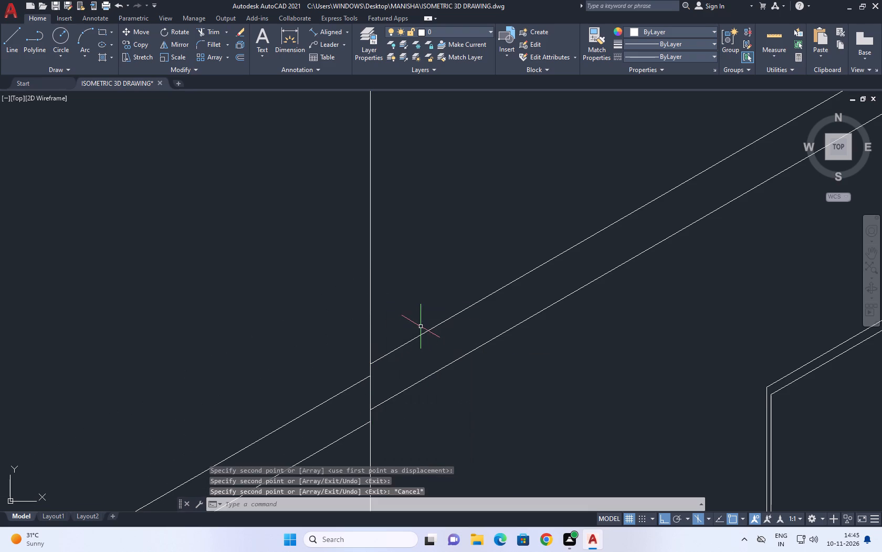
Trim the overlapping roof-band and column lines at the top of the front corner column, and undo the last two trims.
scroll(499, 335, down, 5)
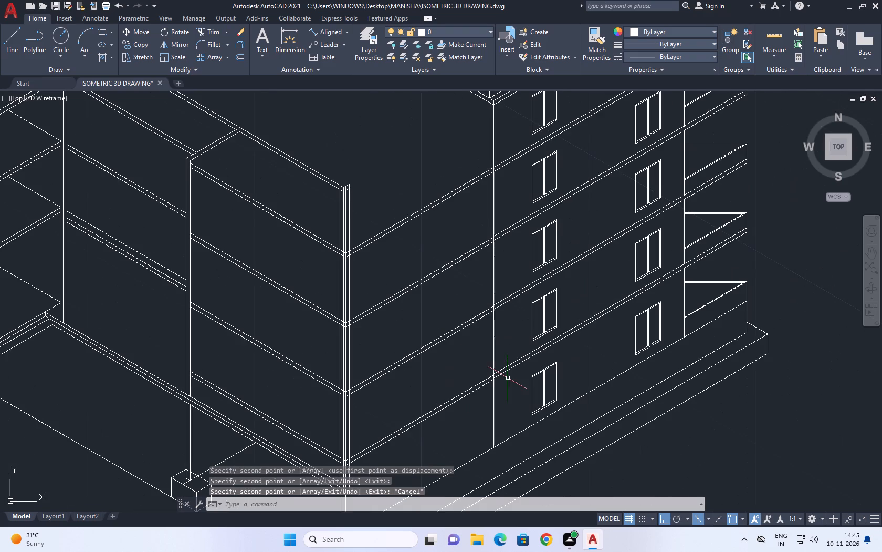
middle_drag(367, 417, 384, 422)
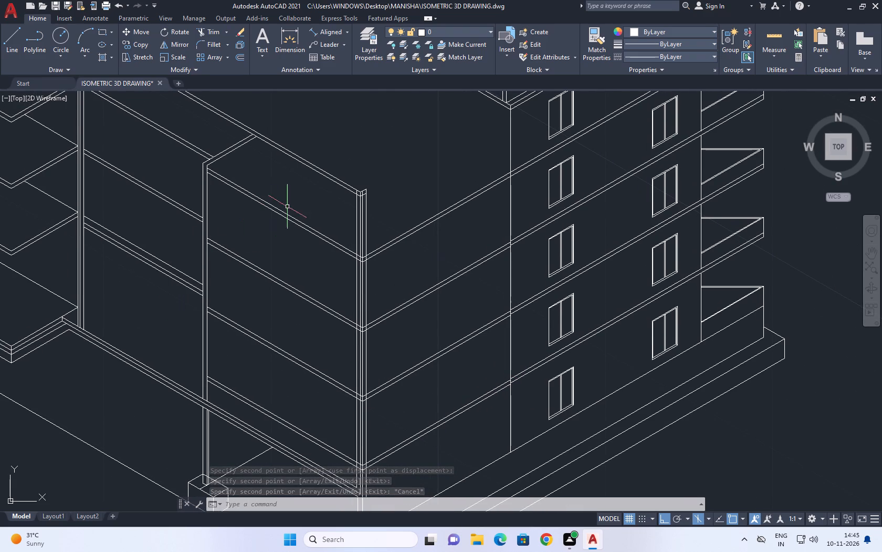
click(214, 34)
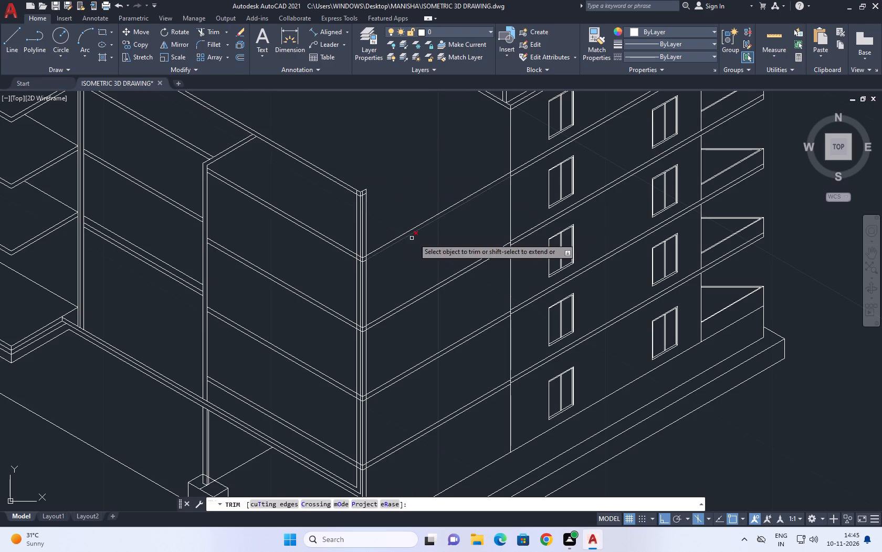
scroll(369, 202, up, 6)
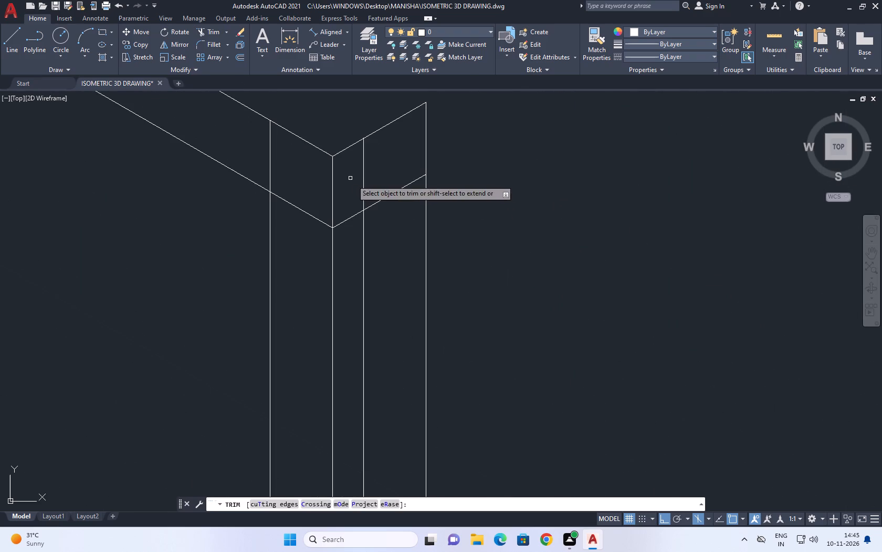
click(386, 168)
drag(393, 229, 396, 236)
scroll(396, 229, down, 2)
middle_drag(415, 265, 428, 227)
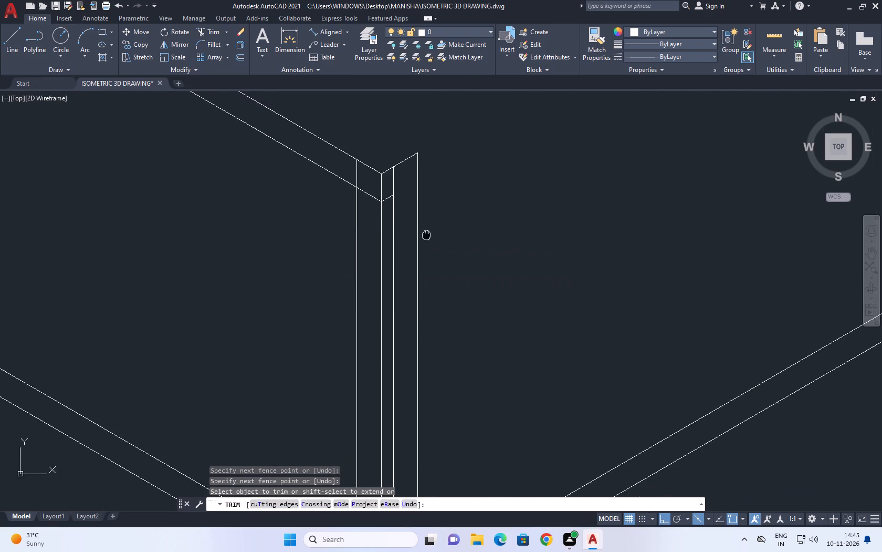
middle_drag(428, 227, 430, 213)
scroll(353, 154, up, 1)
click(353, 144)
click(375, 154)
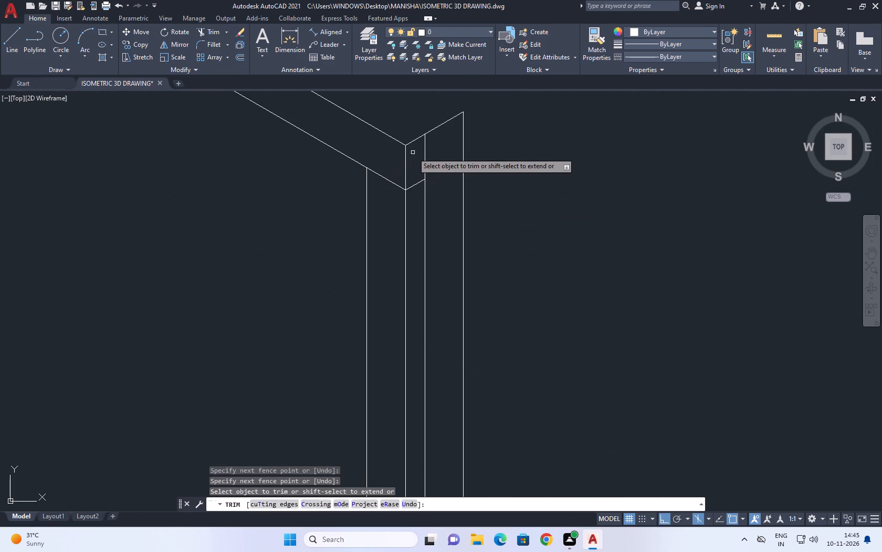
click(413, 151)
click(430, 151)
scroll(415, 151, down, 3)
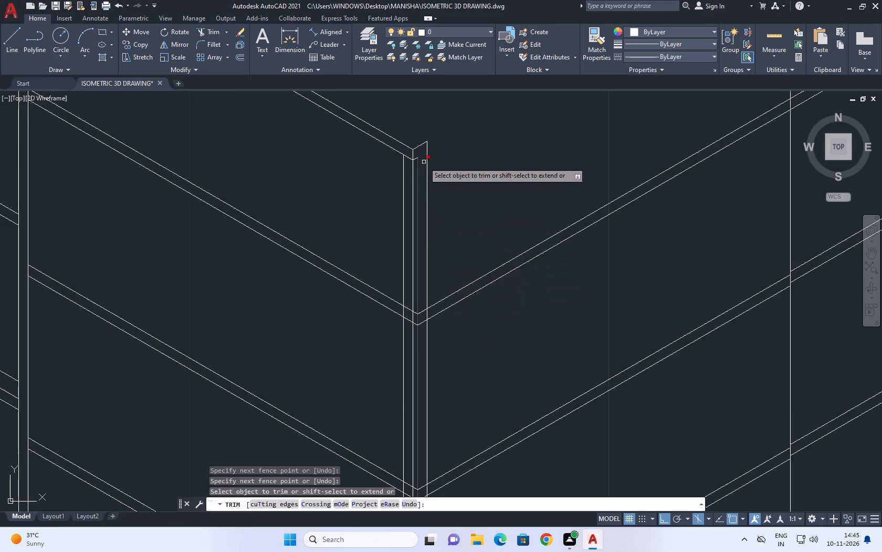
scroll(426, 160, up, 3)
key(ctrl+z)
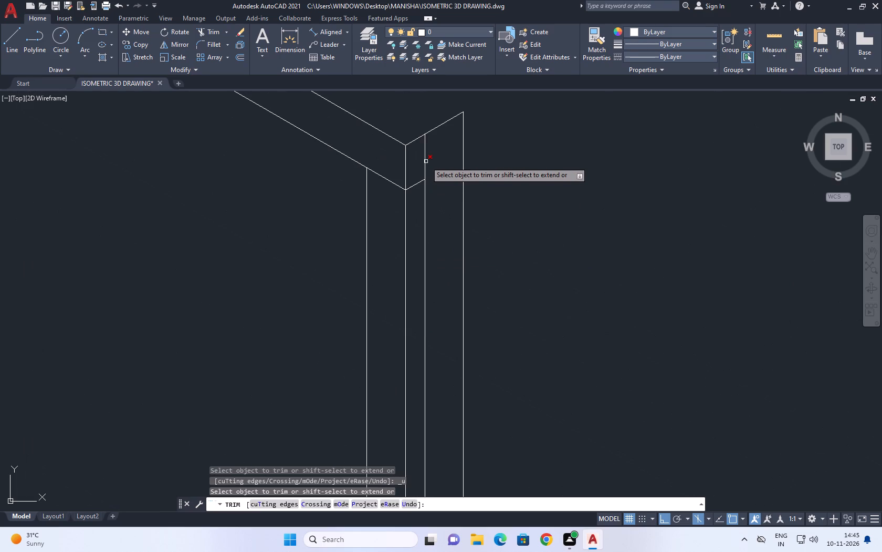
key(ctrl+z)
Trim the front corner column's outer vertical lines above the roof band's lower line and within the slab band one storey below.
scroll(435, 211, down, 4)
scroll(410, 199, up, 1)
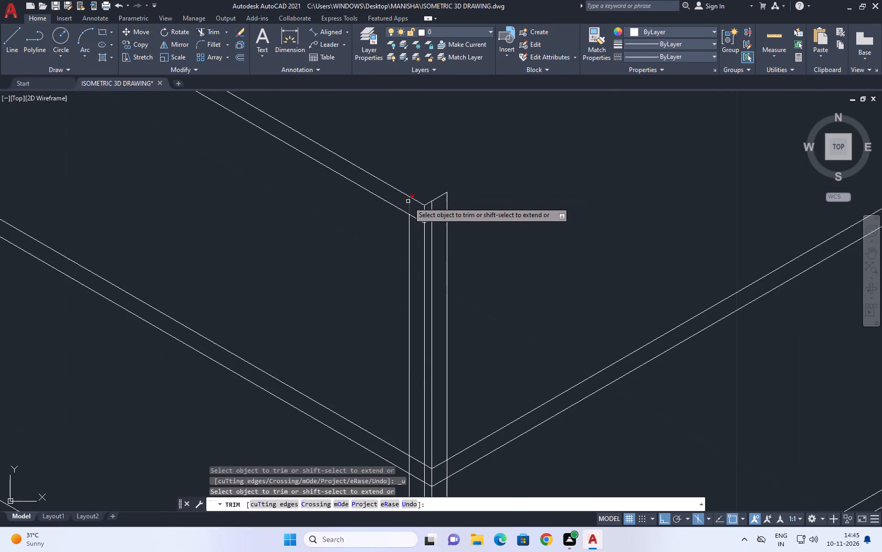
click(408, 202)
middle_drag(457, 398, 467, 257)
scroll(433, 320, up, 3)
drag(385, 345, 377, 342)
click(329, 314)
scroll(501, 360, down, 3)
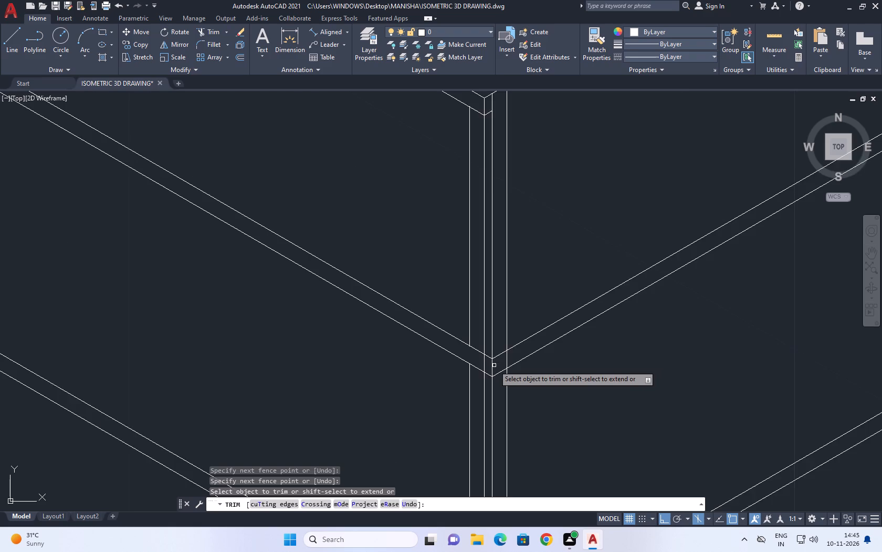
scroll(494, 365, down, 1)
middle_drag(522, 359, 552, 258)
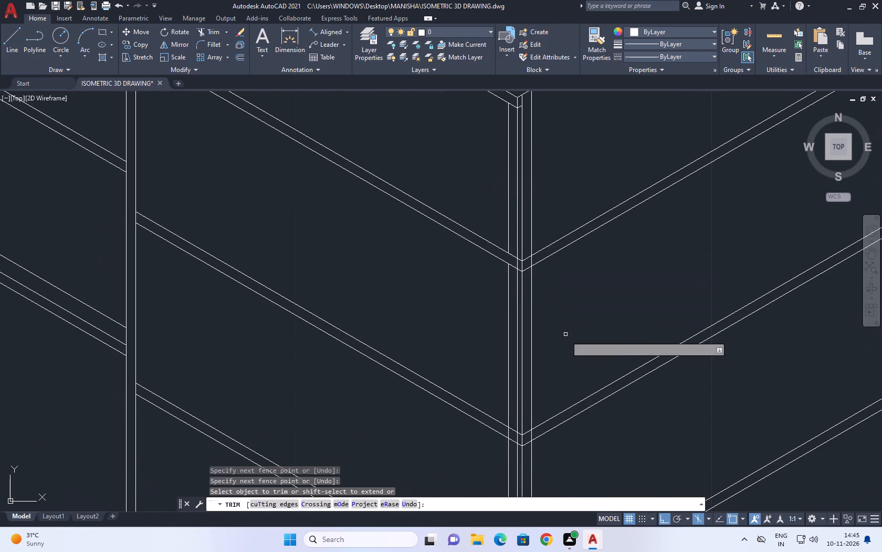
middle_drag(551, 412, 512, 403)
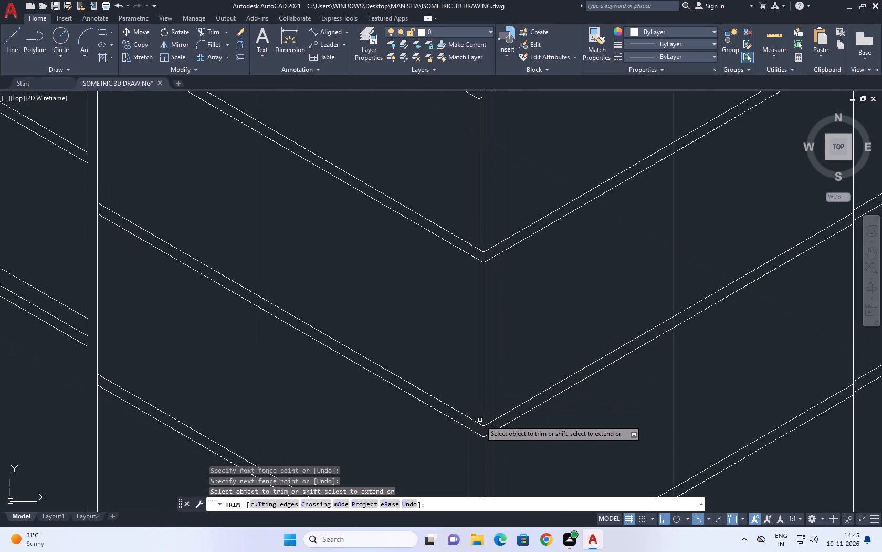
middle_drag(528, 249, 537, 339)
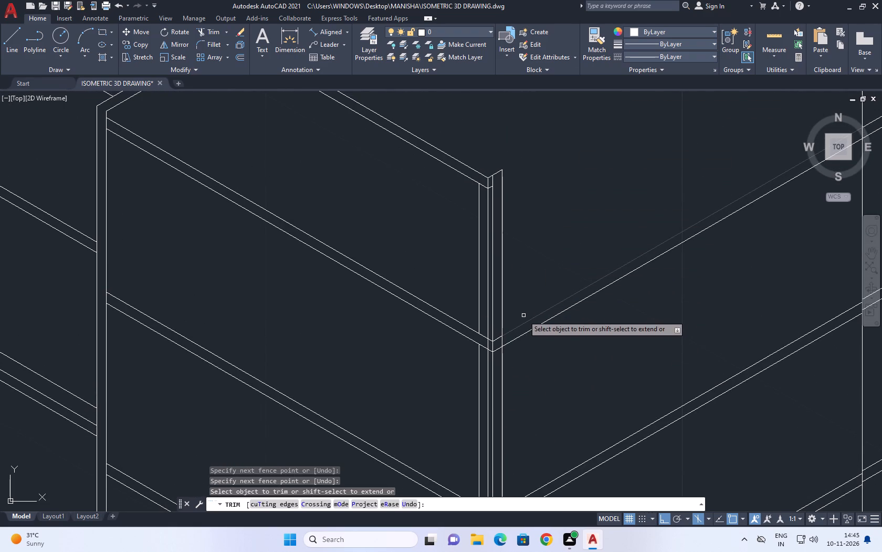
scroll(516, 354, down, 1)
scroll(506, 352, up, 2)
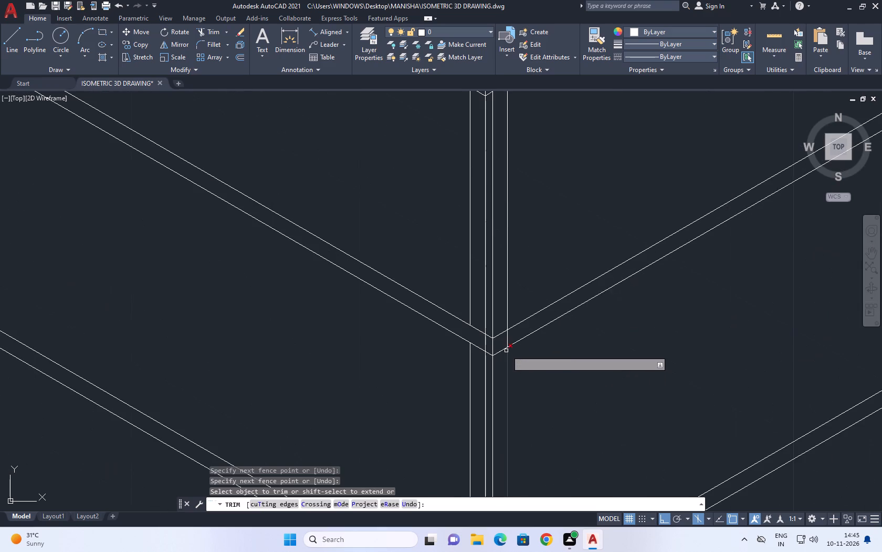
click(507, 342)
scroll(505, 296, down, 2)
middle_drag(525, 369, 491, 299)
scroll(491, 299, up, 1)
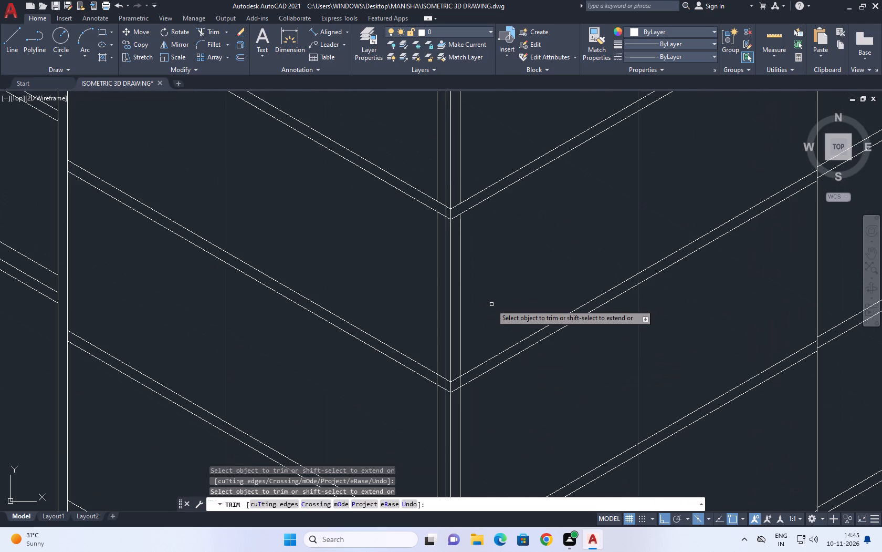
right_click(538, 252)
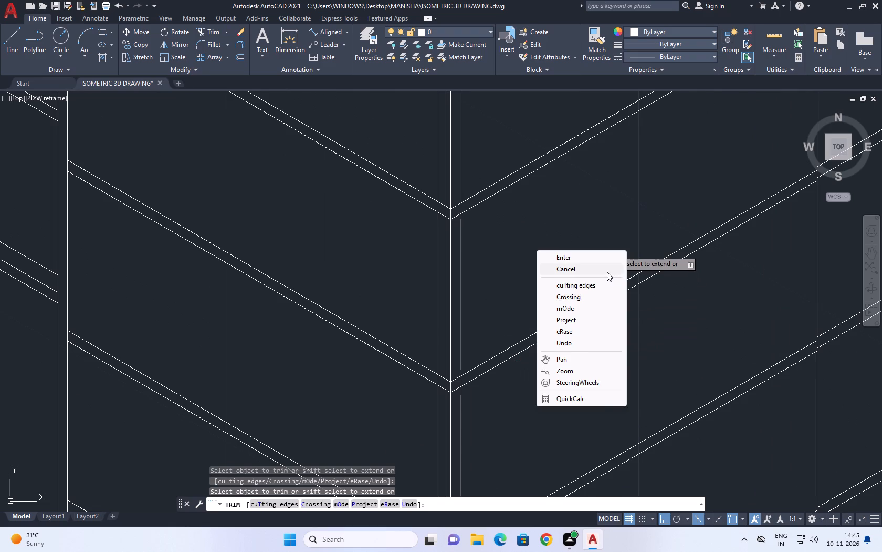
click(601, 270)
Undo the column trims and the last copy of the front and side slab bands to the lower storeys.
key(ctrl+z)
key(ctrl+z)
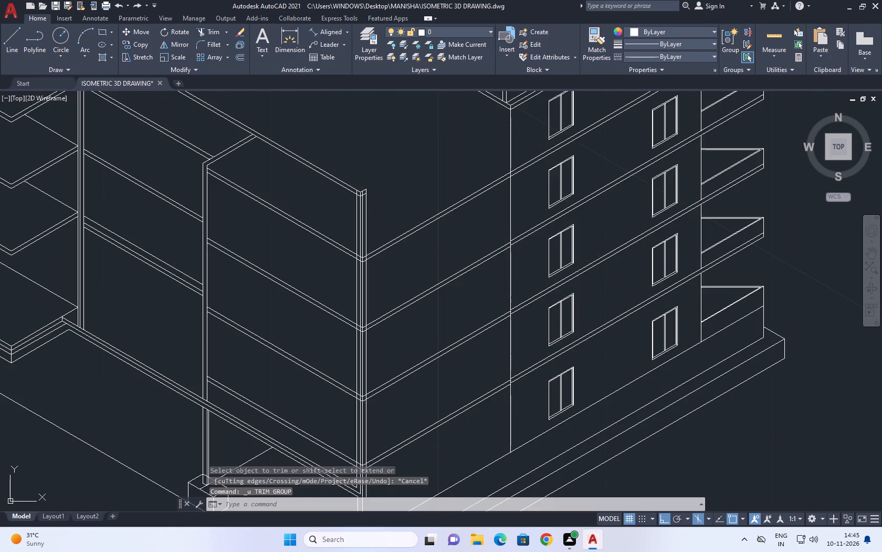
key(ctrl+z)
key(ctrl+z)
Move the front corner column's vertical lines and short top lines inward along the front wall, away from the slab corner.
scroll(541, 274, down, 6)
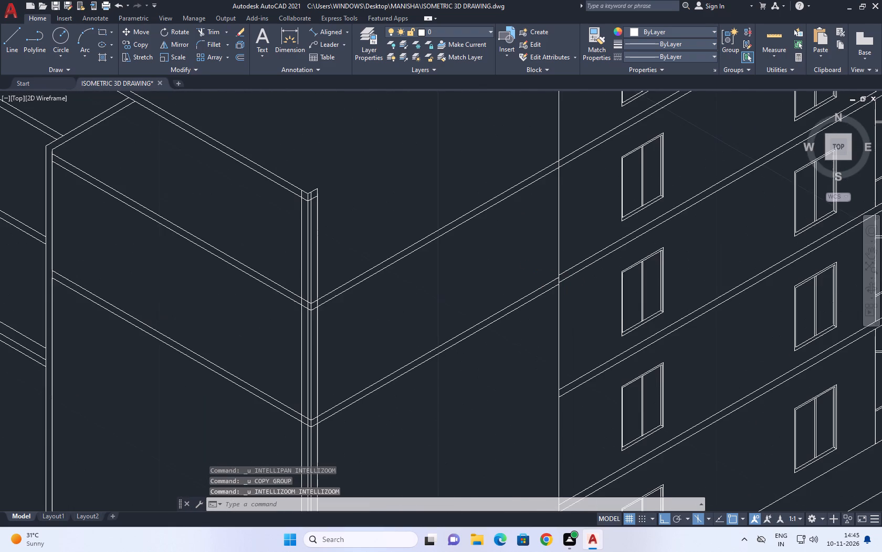
scroll(562, 274, down, 1)
scroll(453, 254, up, 2)
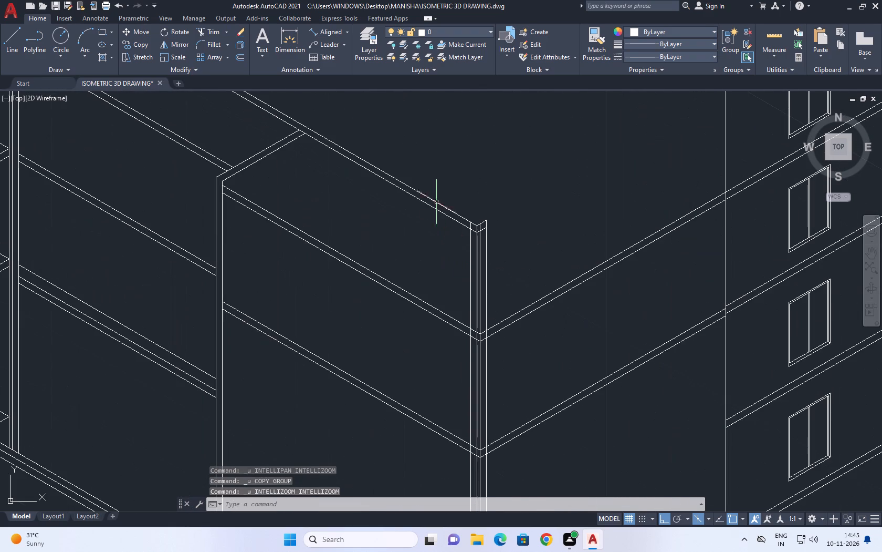
click(446, 171)
scroll(450, 176, down, 3)
click(483, 321)
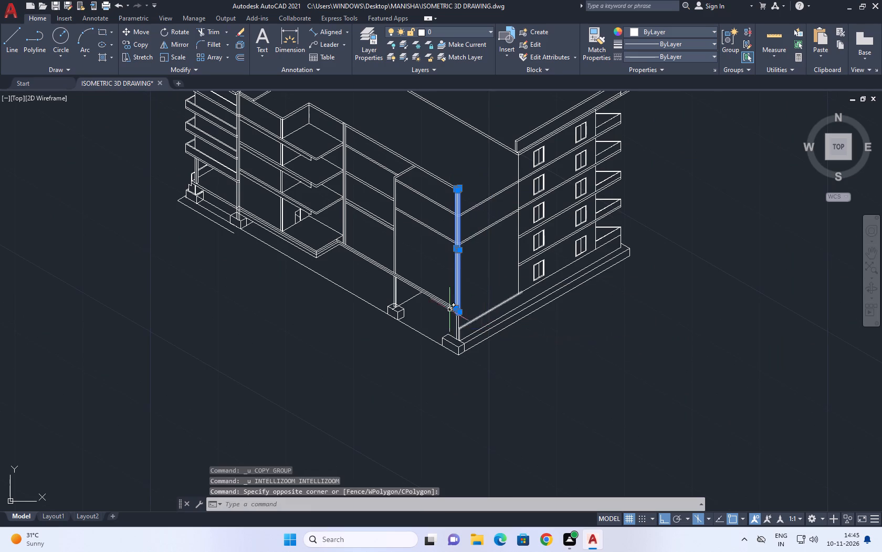
middle_drag(428, 299, 443, 327)
key(m)
key(space)
scroll(493, 223, up, 3)
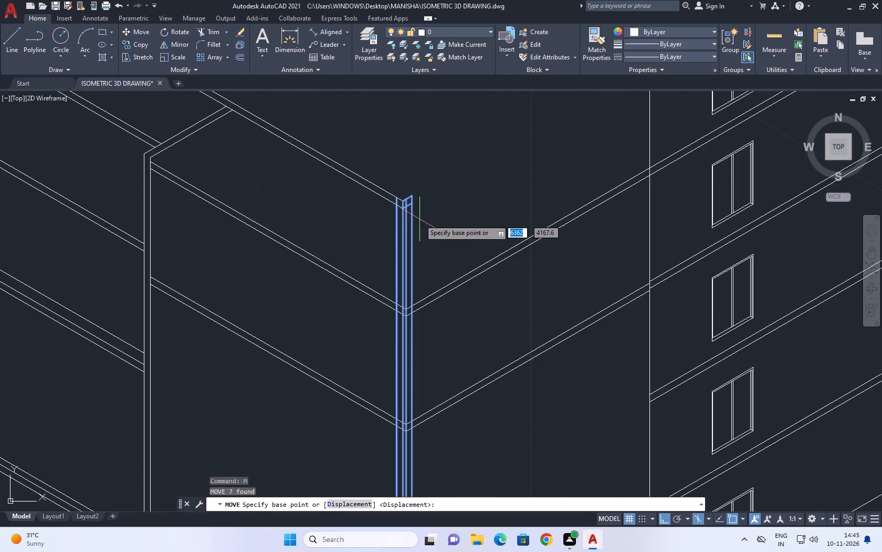
scroll(409, 214, up, 2)
click(415, 173)
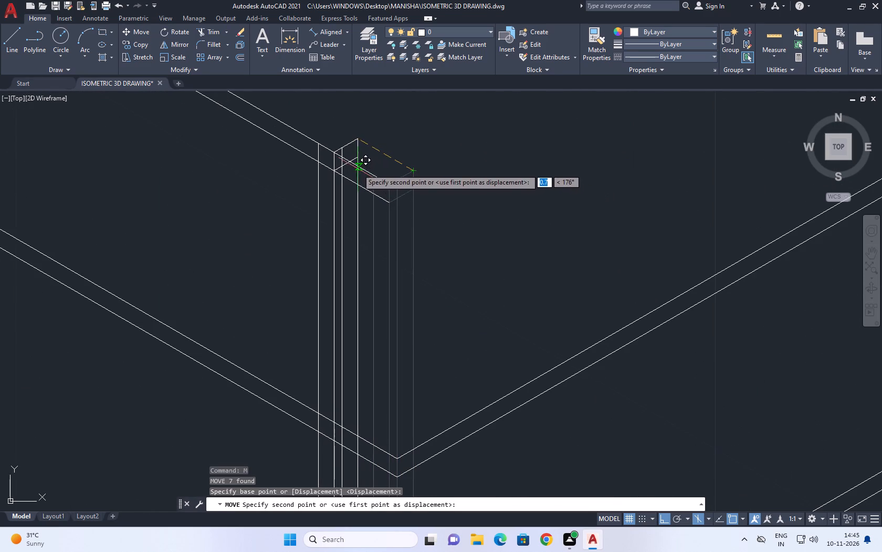
click(357, 168)
scroll(382, 179, down, 2)
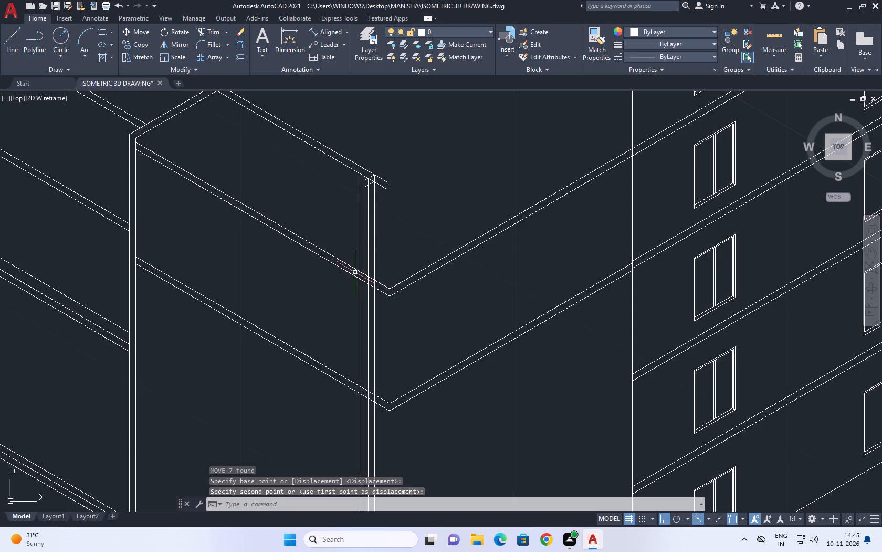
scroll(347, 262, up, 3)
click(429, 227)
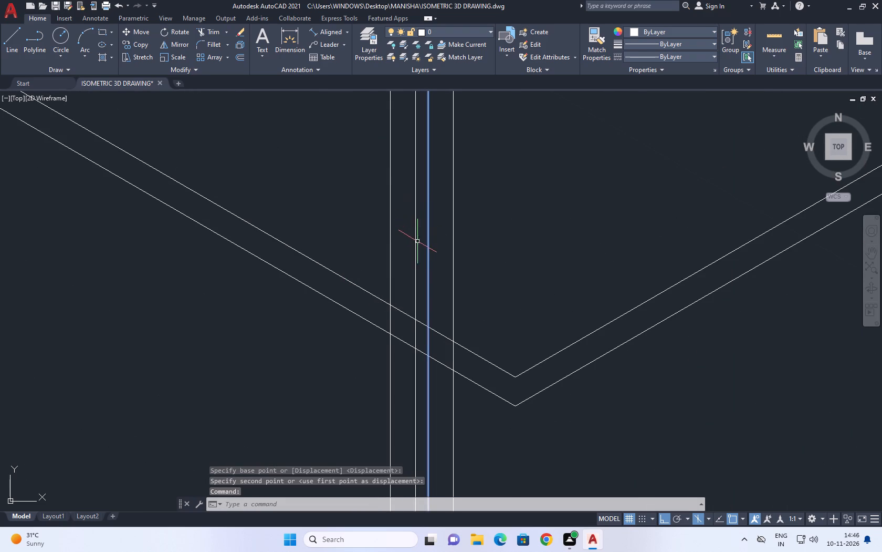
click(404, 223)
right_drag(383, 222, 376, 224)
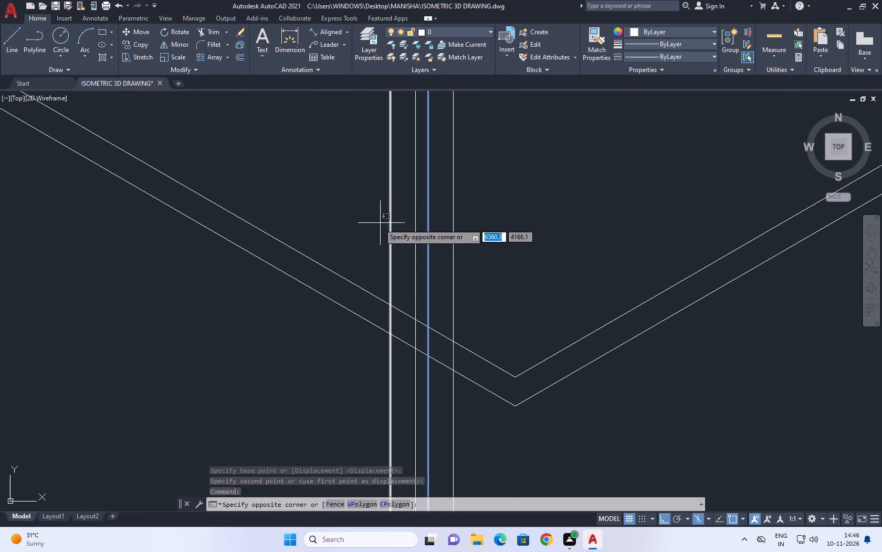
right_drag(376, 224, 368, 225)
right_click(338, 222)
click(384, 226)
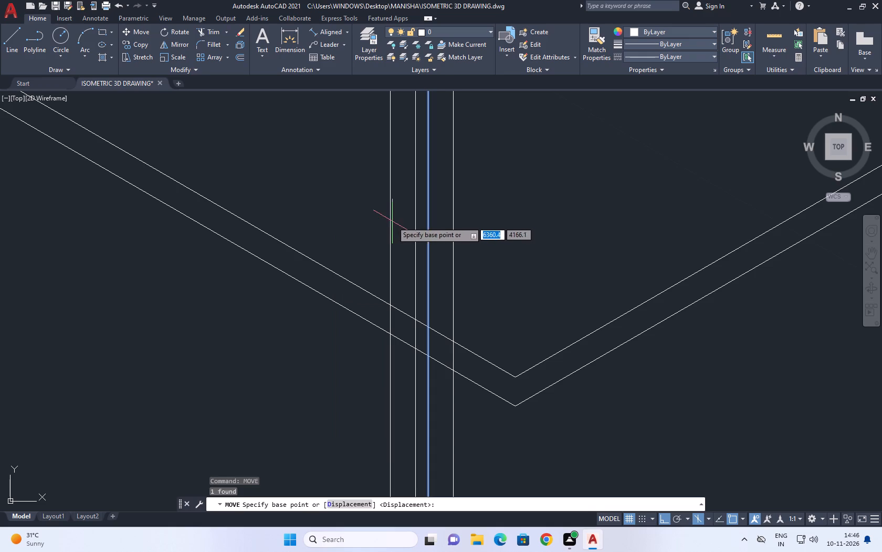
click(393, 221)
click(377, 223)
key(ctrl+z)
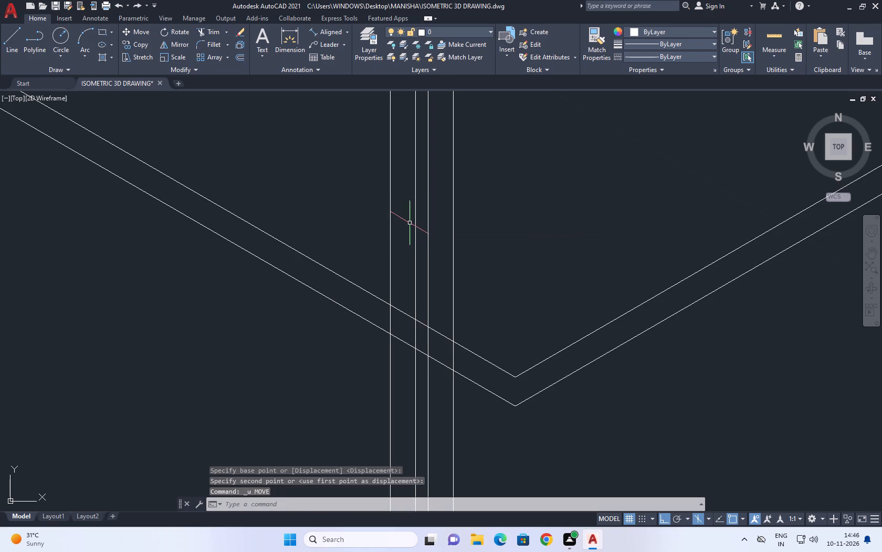
Erase the moved corner column's inner vertical lines, keeping only its outermost line nearest the side wall.
click(433, 228)
drag(359, 226, 352, 226)
right_click(460, 223)
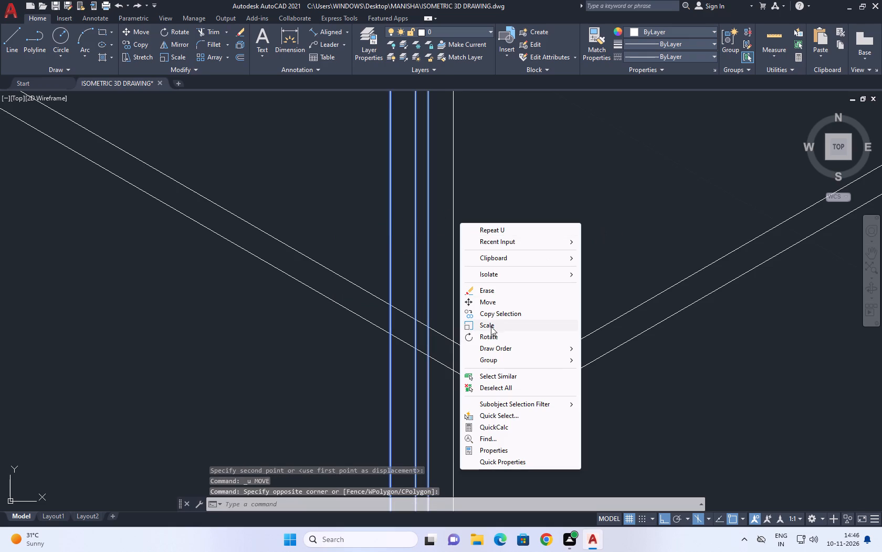
click(496, 295)
scroll(495, 294, down, 4)
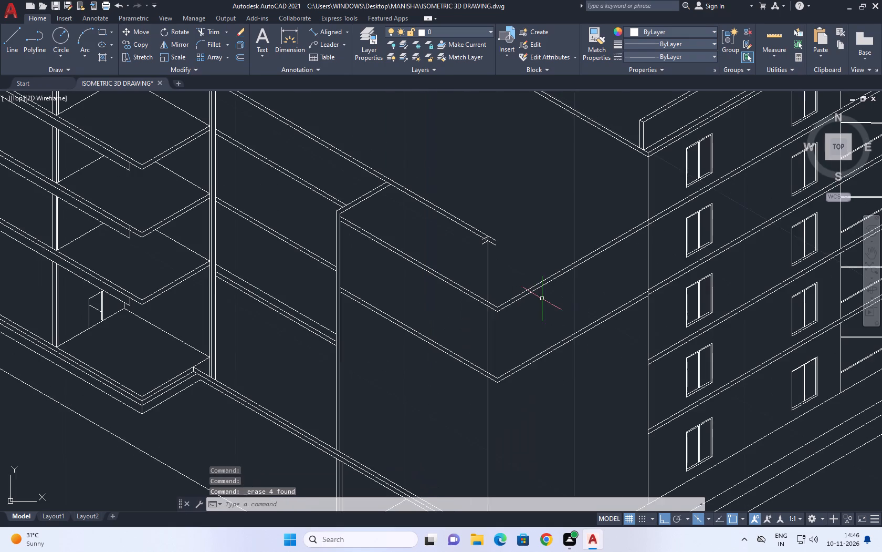
Erase the two short slanted roof-band lines at the top of the remaining column line.
scroll(477, 239, up, 2)
click(464, 169)
click(534, 268)
right_click(536, 210)
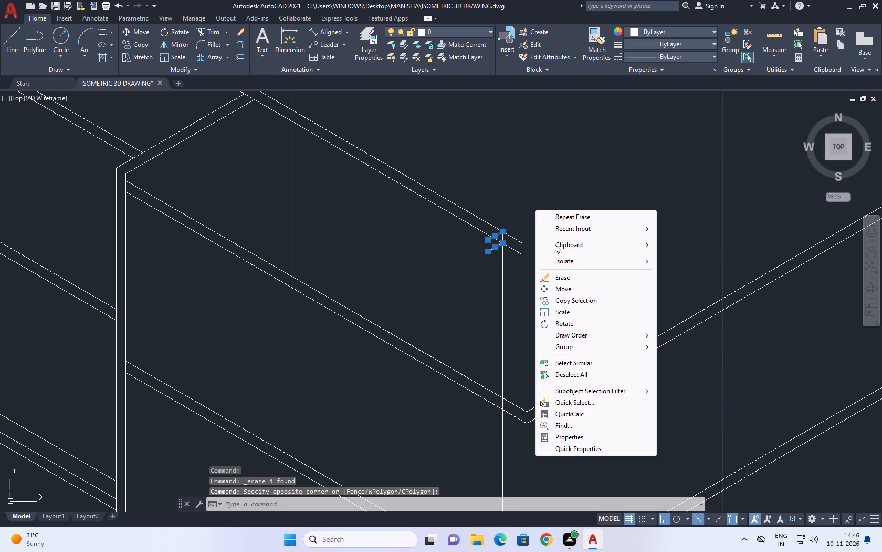
click(556, 273)
Trim the remaining column line's bottom end where it extends below the lowest line of the front ground-floor slab.
scroll(484, 229, up, 2)
scroll(484, 229, down, 6)
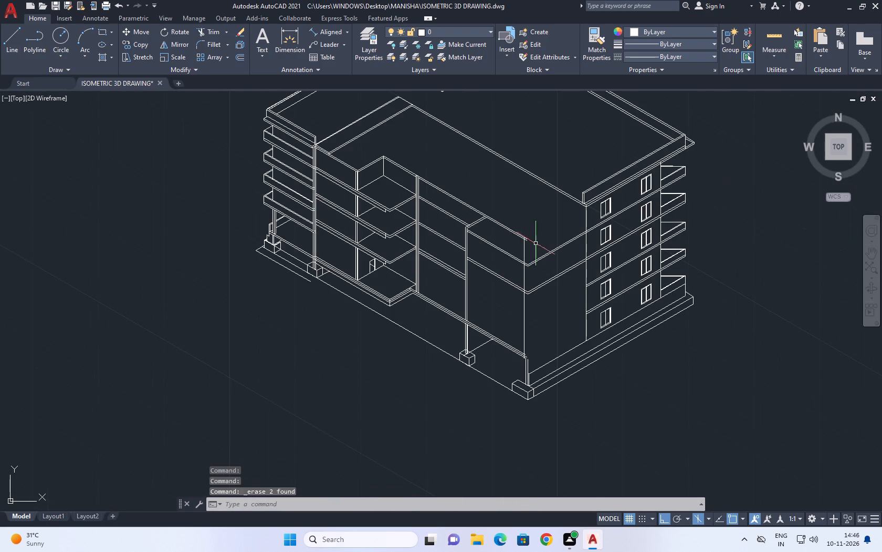
middle_click(545, 268)
scroll(530, 345, up, 4)
middle_drag(522, 355, 534, 255)
scroll(531, 284, up, 1)
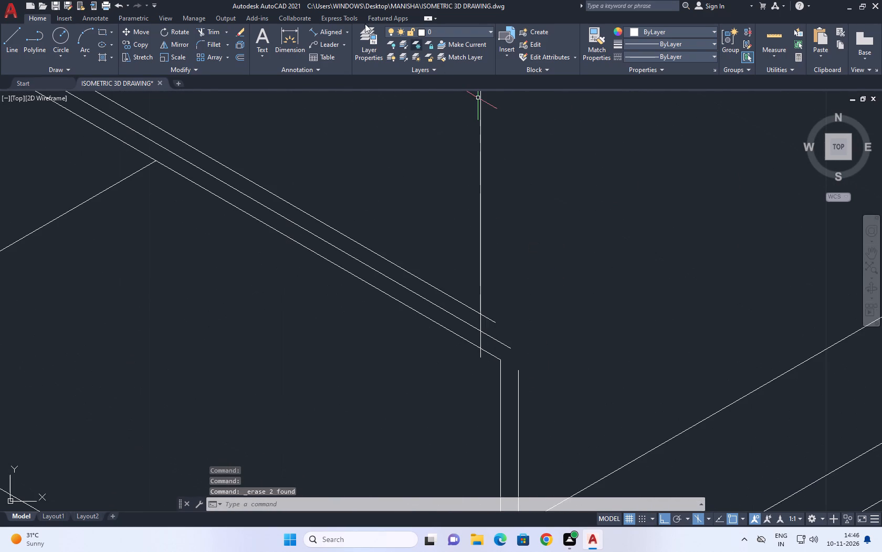
click(212, 33)
scroll(520, 362, up, 2)
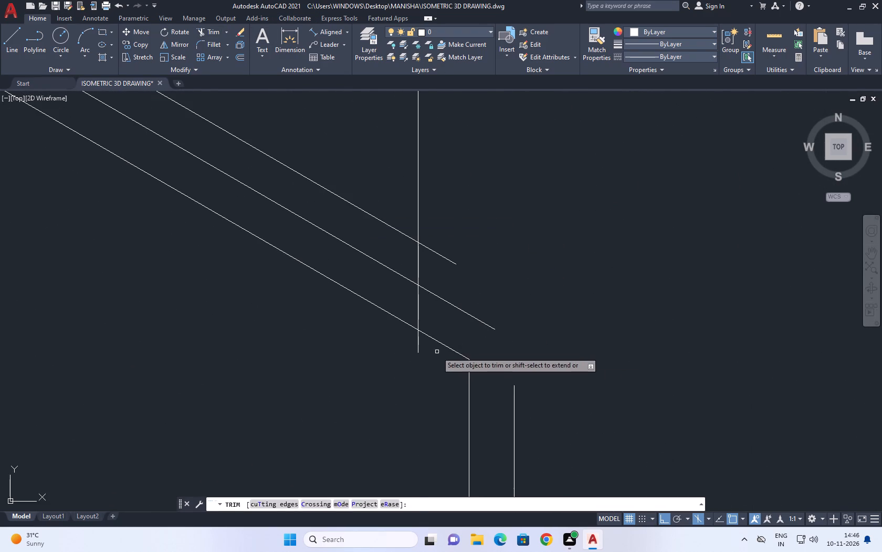
click(437, 352)
drag(396, 350, 383, 342)
right_drag(637, 298, 634, 289)
click(646, 304)
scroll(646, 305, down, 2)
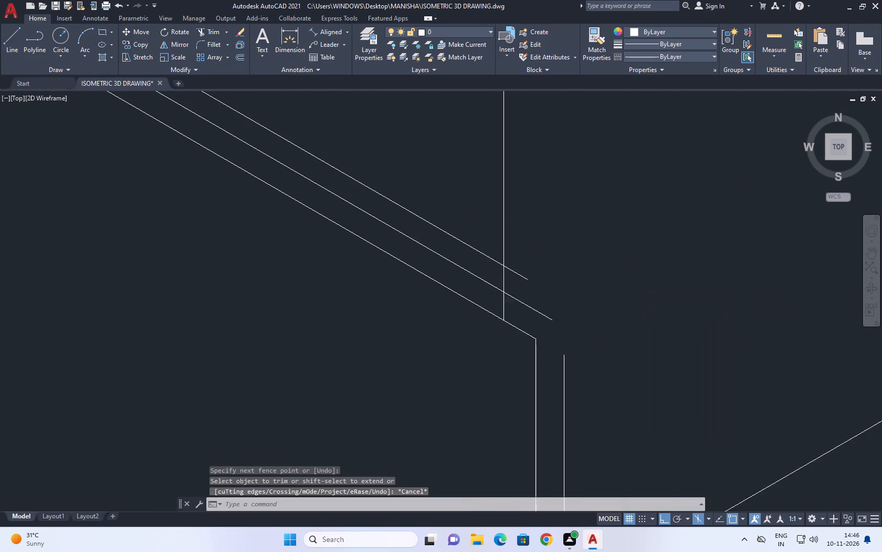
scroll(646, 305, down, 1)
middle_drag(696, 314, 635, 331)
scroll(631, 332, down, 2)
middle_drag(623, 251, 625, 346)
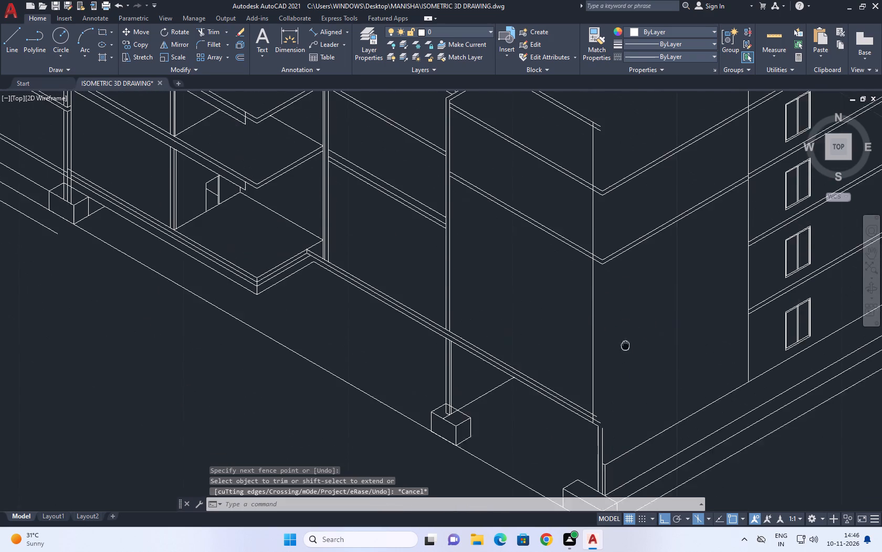
Draw the corner column's outer vertical line, about 15.6 long, from the roof band's end down to the ground-floor slab's middle line.
middle_drag(625, 346, 626, 351)
click(6, 42)
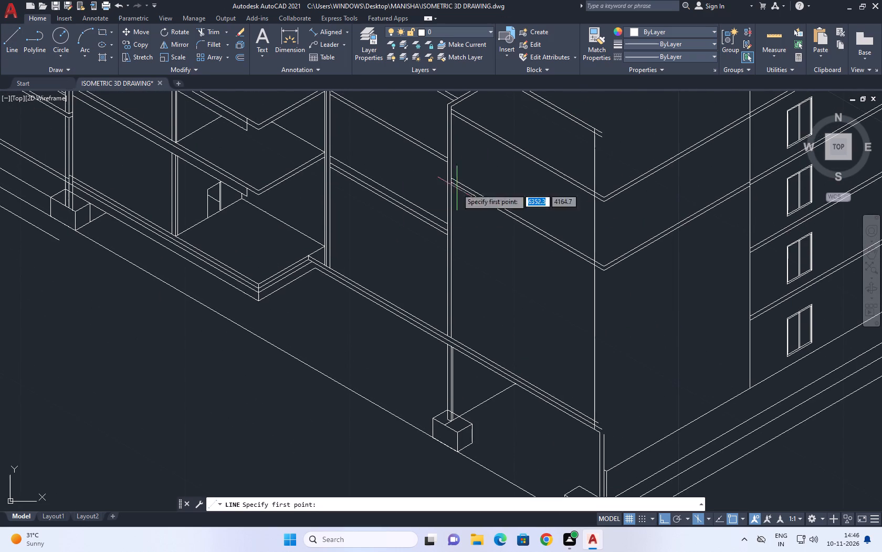
scroll(597, 147, up, 2)
click(606, 114)
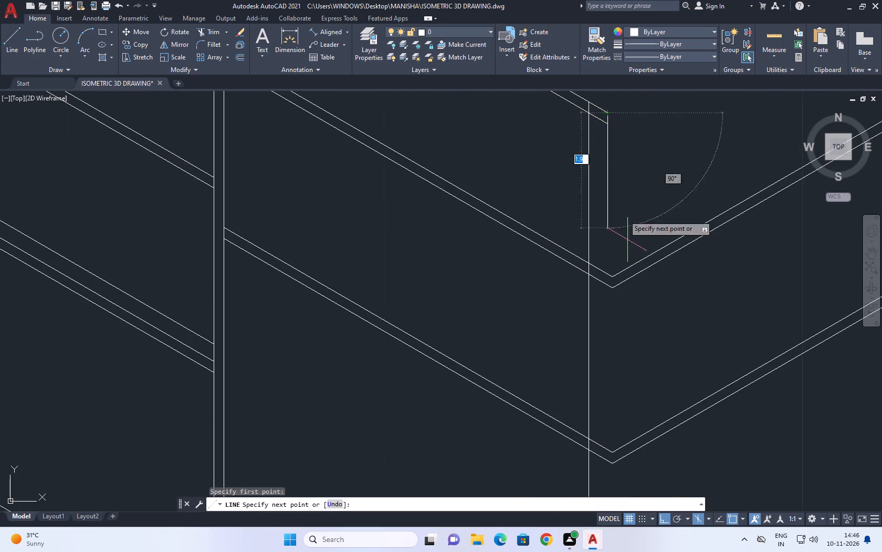
scroll(618, 280, down, 2)
middle_drag(611, 419, 617, 250)
scroll(643, 401, up, 2)
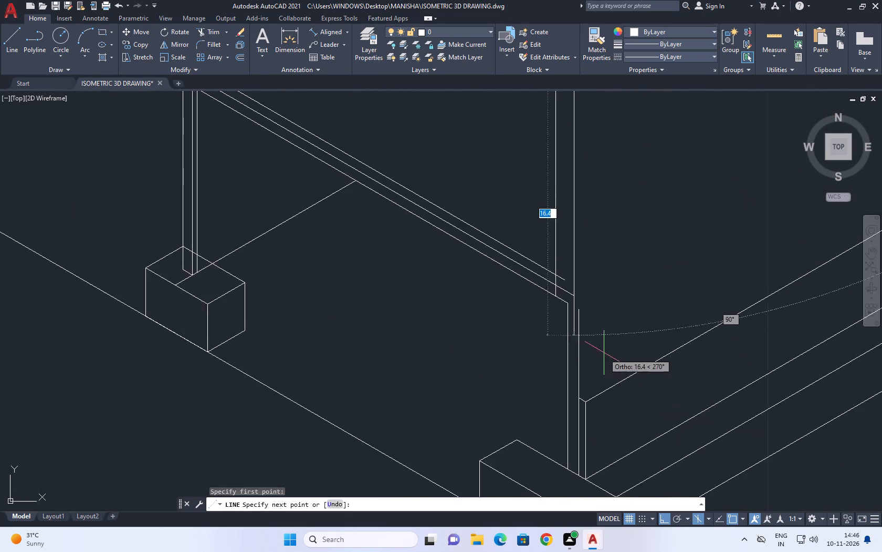
scroll(604, 353, up, 1)
scroll(565, 272, up, 1)
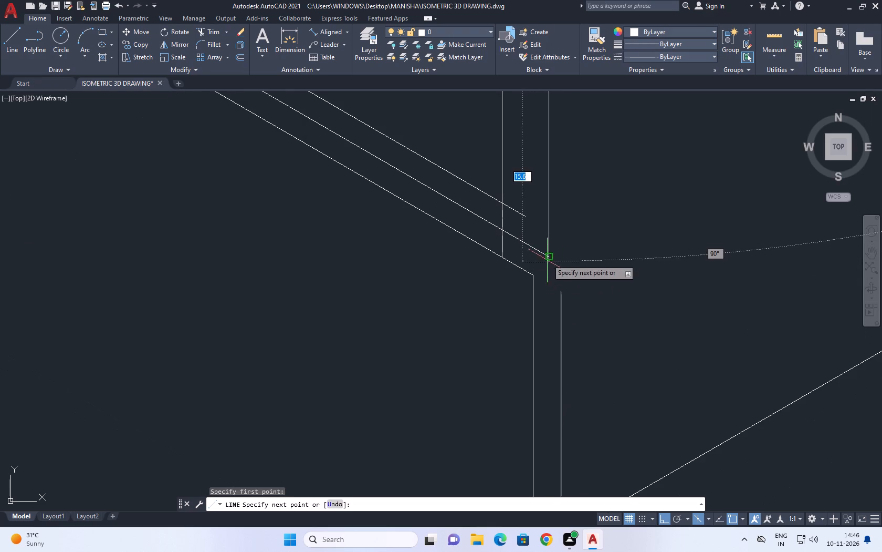
drag(550, 255, 549, 261)
right_click(591, 205)
click(613, 229)
Fillet the top ground-floor slab line to the inner column line, and the lowest slab line to the lower column's outer line, with radius 0.
scroll(586, 253, down, 3)
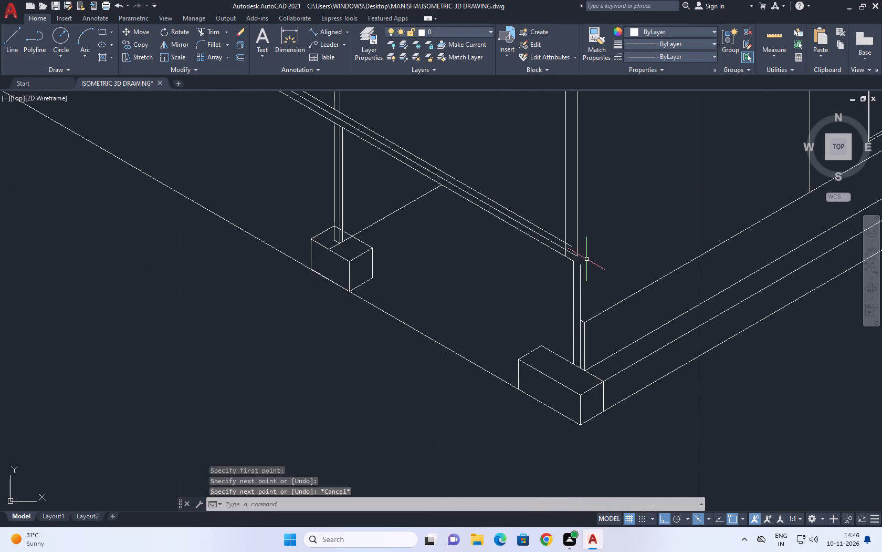
scroll(591, 259, down, 1)
middle_drag(638, 253, 627, 287)
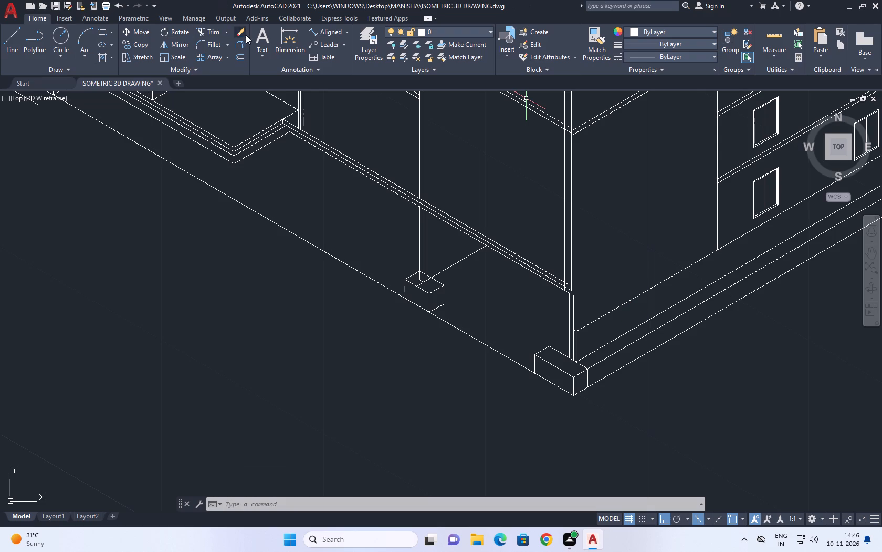
click(217, 41)
scroll(563, 289, up, 2)
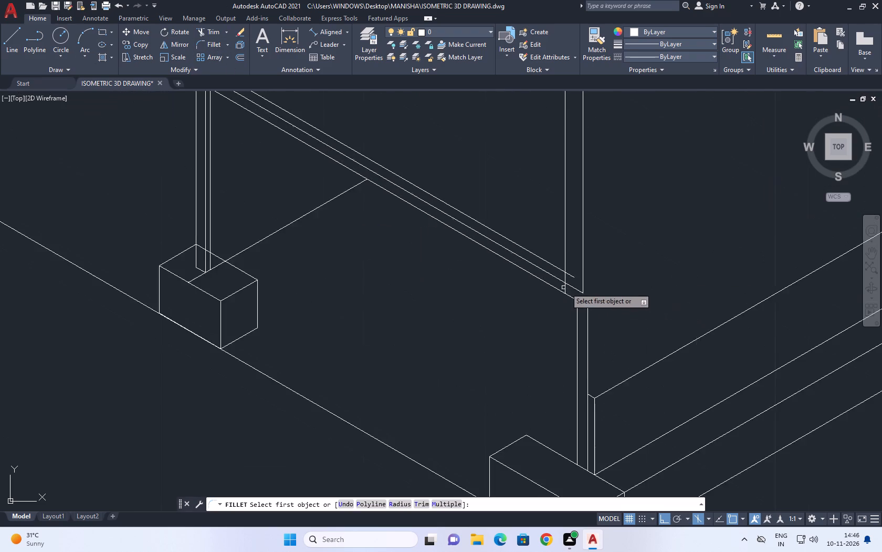
scroll(573, 285, up, 1)
click(549, 258)
click(557, 257)
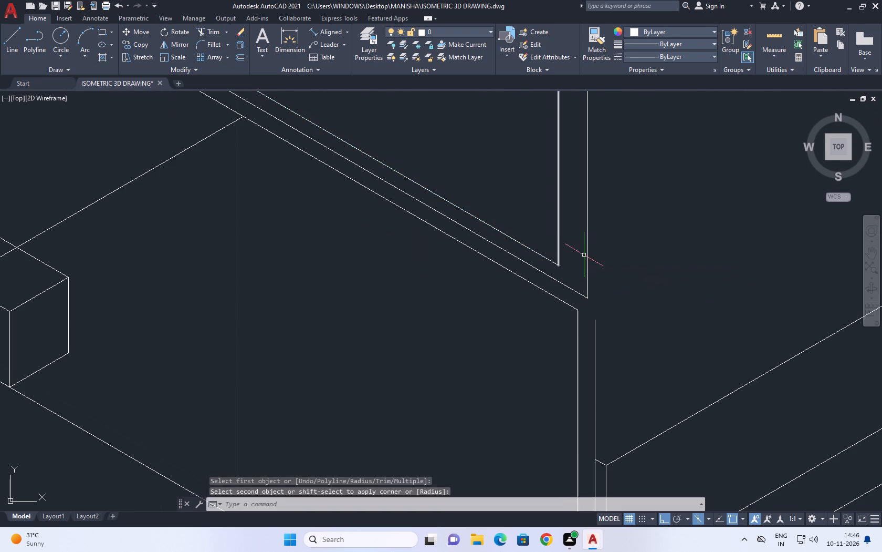
right_click(586, 254)
click(637, 262)
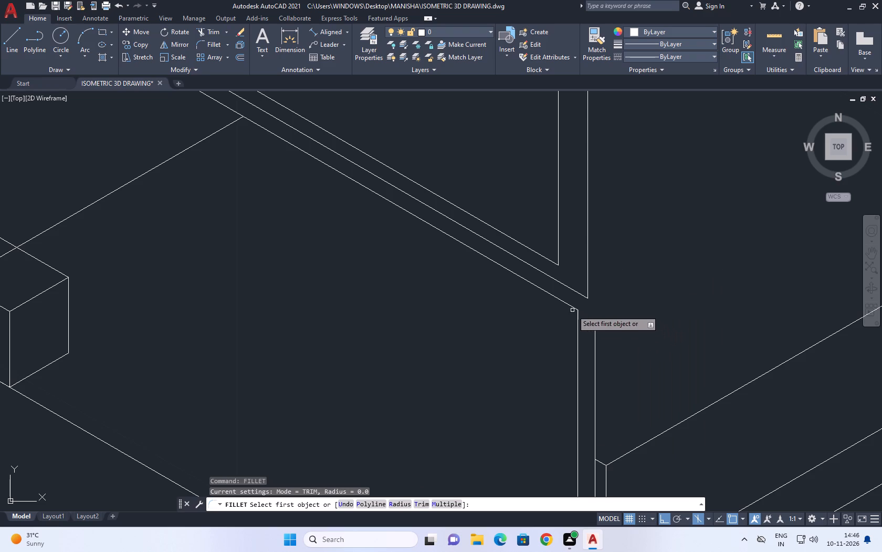
click(574, 306)
click(595, 329)
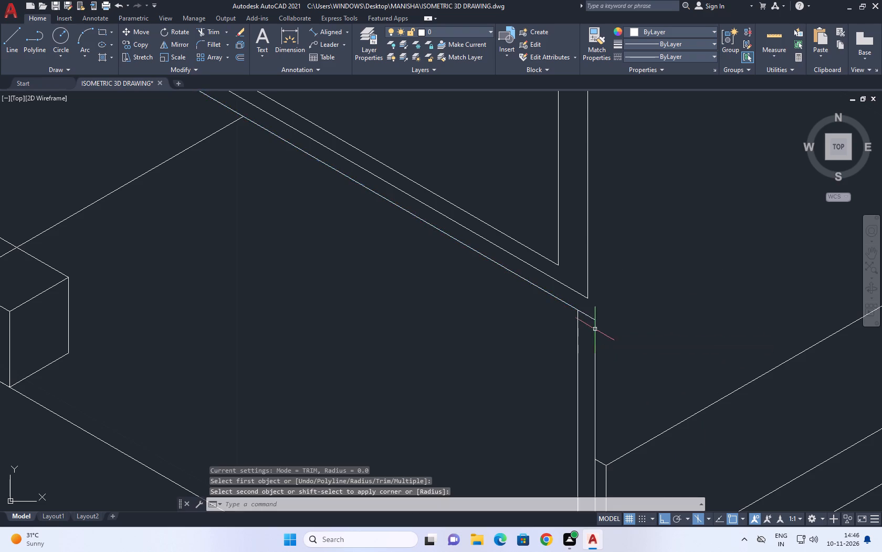
Move the corner footing and its lower column lines inward along the front slab, aligning the column edge beneath the inner column line above.
scroll(594, 328, down, 5)
middle_drag(645, 334, 628, 347)
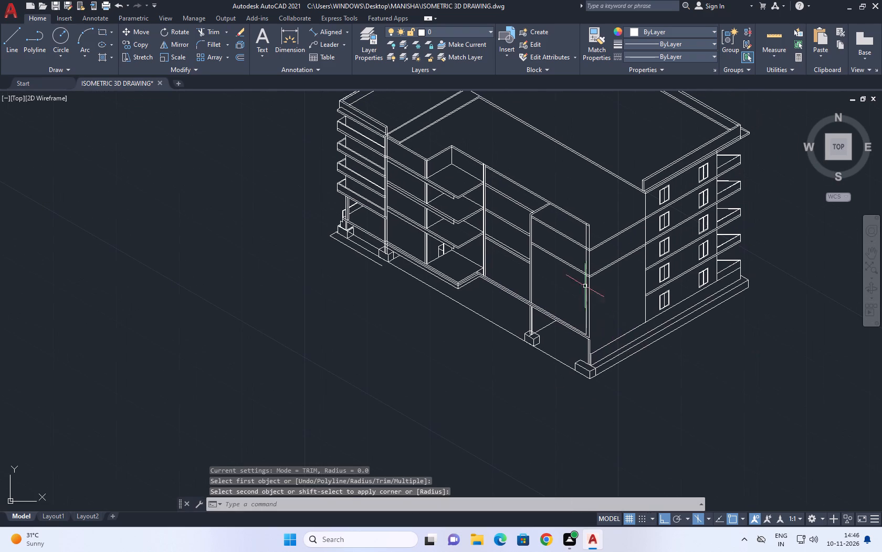
scroll(588, 230, up, 3)
middle_drag(587, 237, 584, 302)
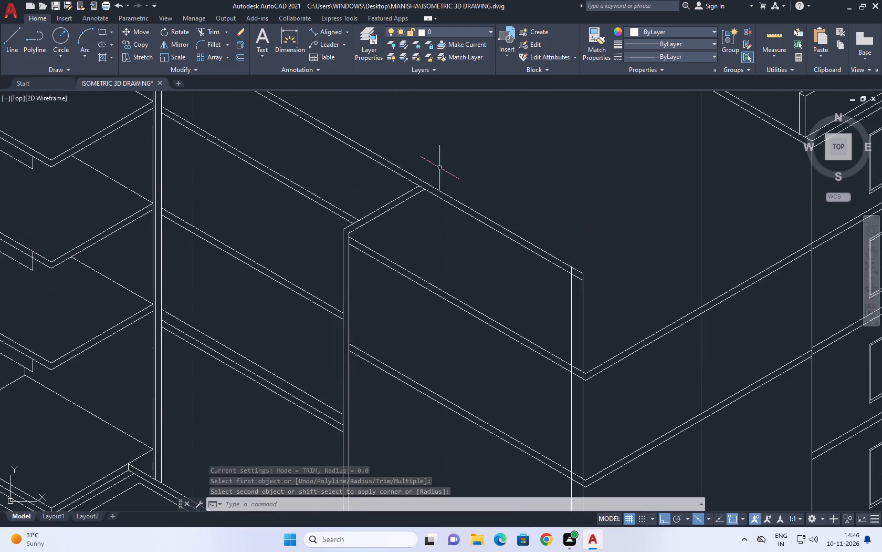
scroll(480, 206, down, 2)
middle_drag(544, 275, 529, 263)
scroll(512, 402, up, 1)
middle_drag(511, 402, 516, 360)
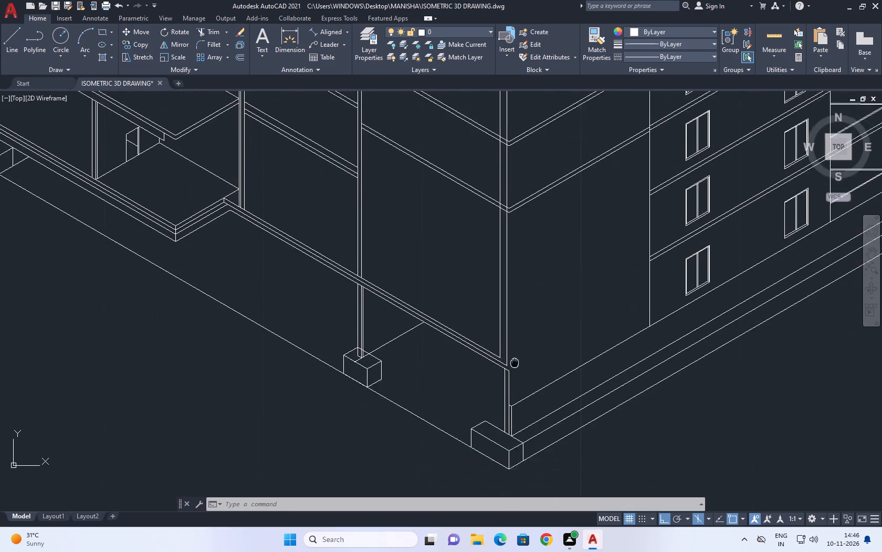
middle_drag(516, 360, 518, 350)
click(458, 269)
click(541, 483)
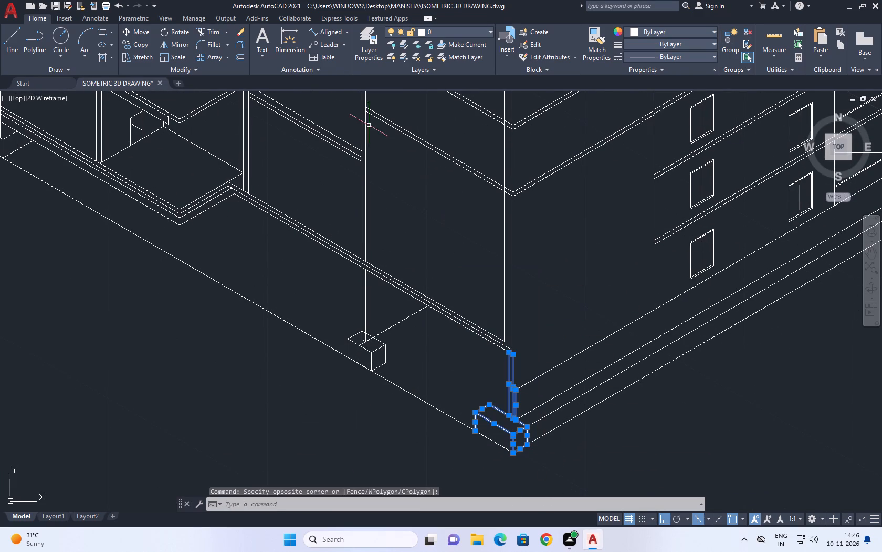
click(143, 27)
scroll(490, 347, up, 2)
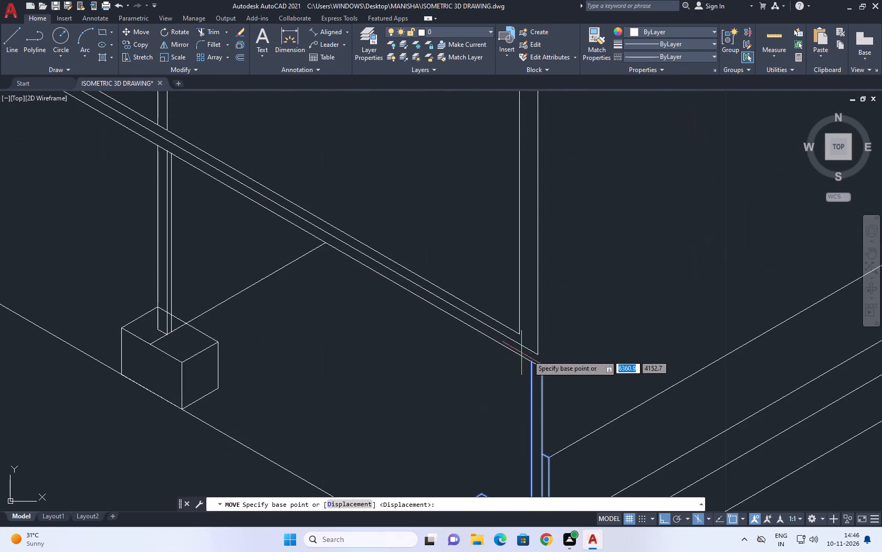
click(543, 365)
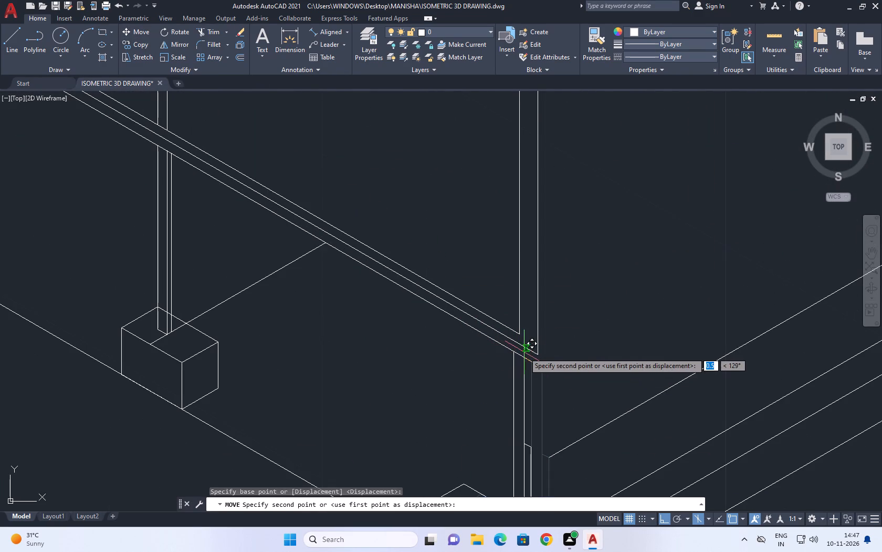
click(519, 355)
Extend the side wall's plinth and base lines to meet the moved corner column, footing and front base line.
scroll(550, 327, down, 2)
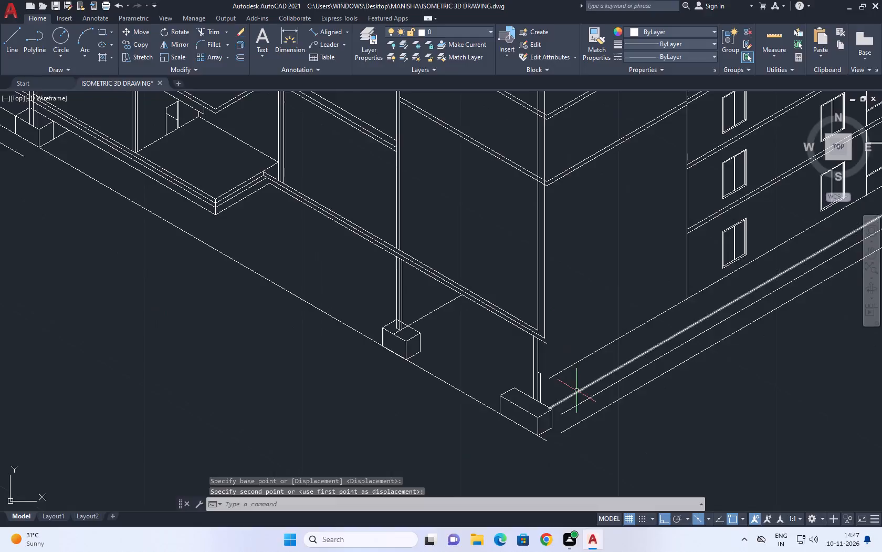
middle_drag(574, 392, 561, 398)
text(EX)
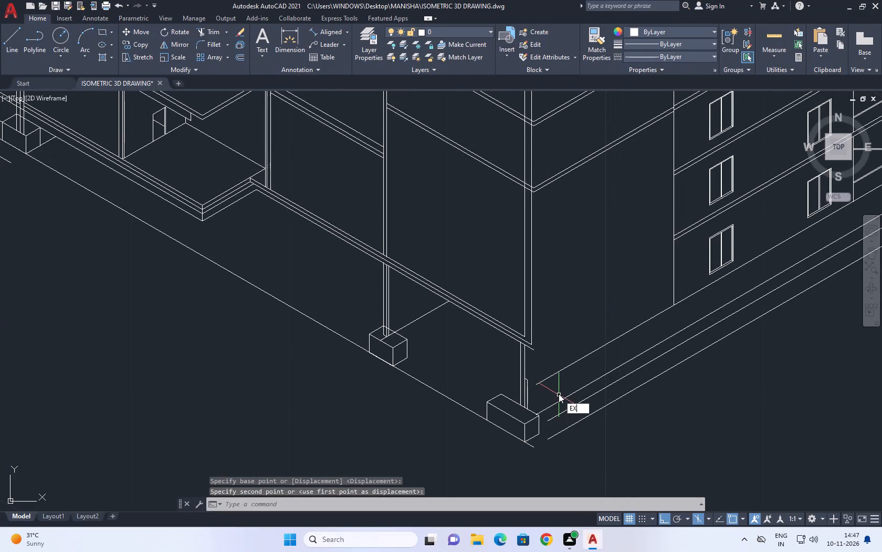
key(space)
click(568, 347)
click(577, 438)
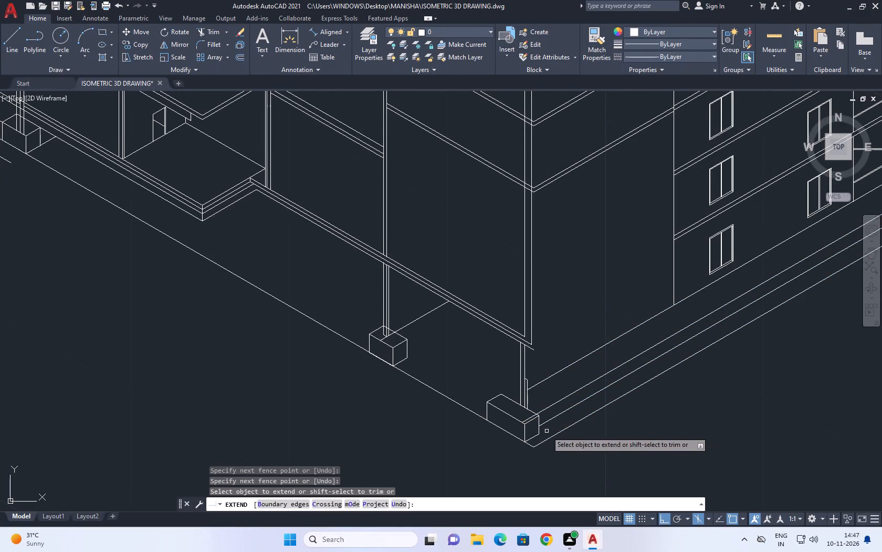
key(space)
Trim the plinth line segment that crosses the top of the corner footing.
key(t)
scroll(540, 431, up, 3)
text(R)
key(space)
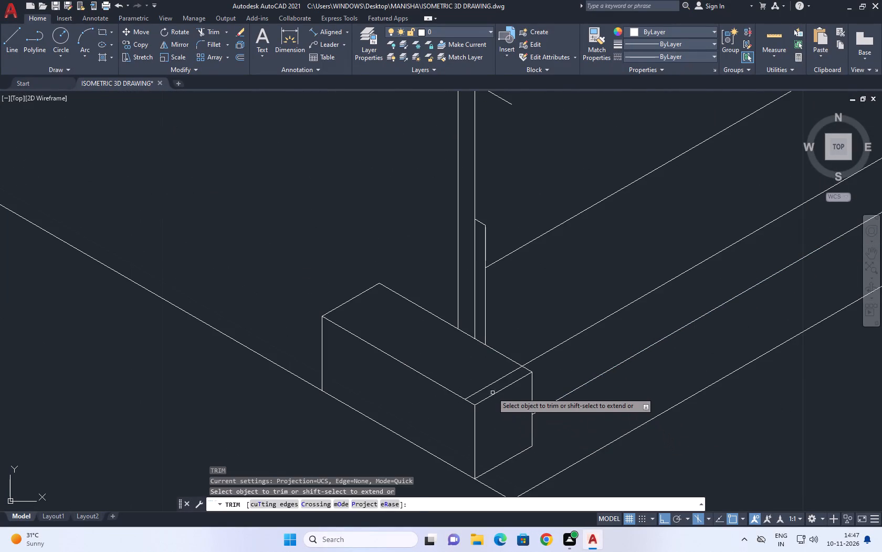
click(492, 386)
scroll(527, 364, down, 2)
key(space)
Draw a vertical line about 1.2 long downward from the lower end of the corner column's outer line, past the lowest slab line.
middle_drag(522, 250, 521, 277)
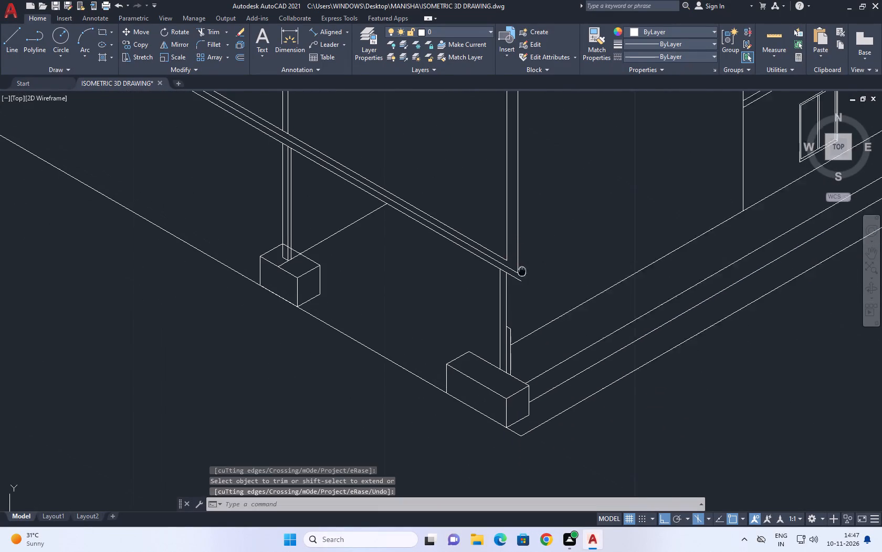
middle_drag(521, 277, 520, 293)
scroll(522, 314, down, 1)
key(l)
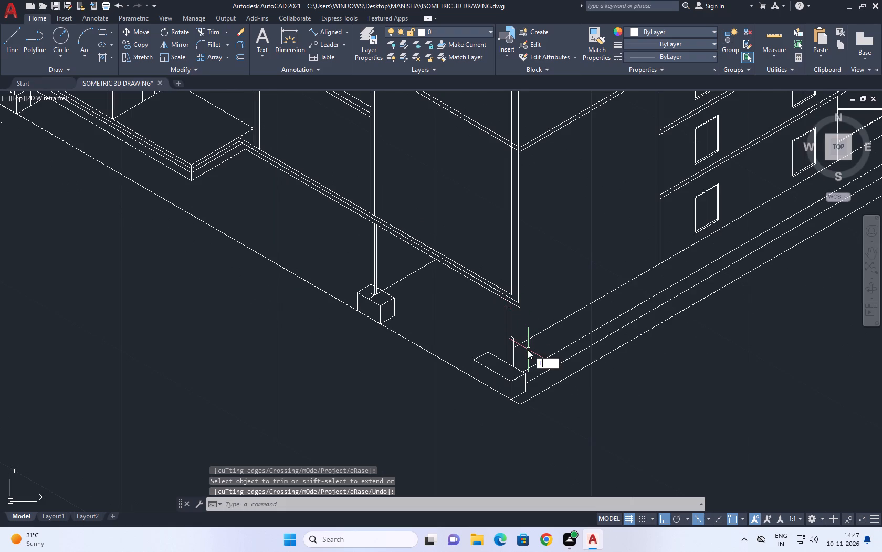
key(space)
scroll(520, 303, up, 2)
click(509, 298)
key(space)
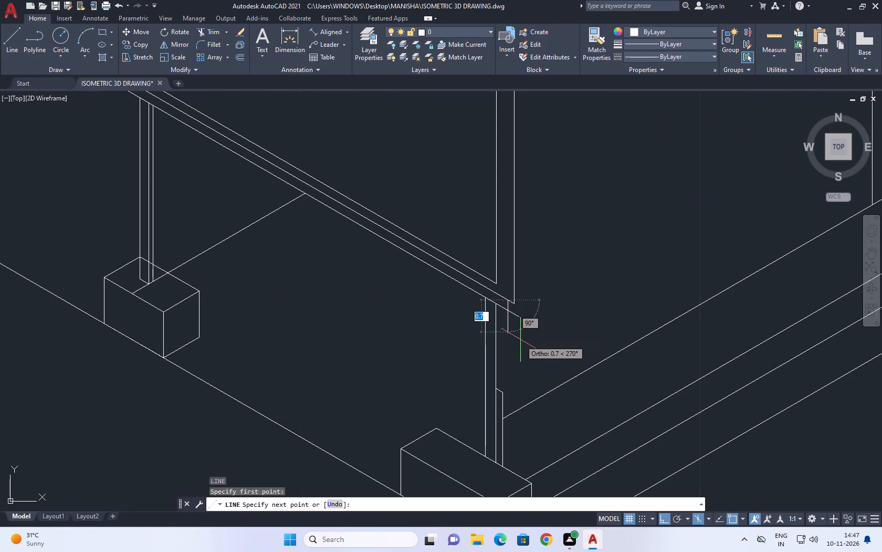
scroll(516, 313, up, 2)
key(space)
click(512, 290)
scroll(522, 364, down, 1)
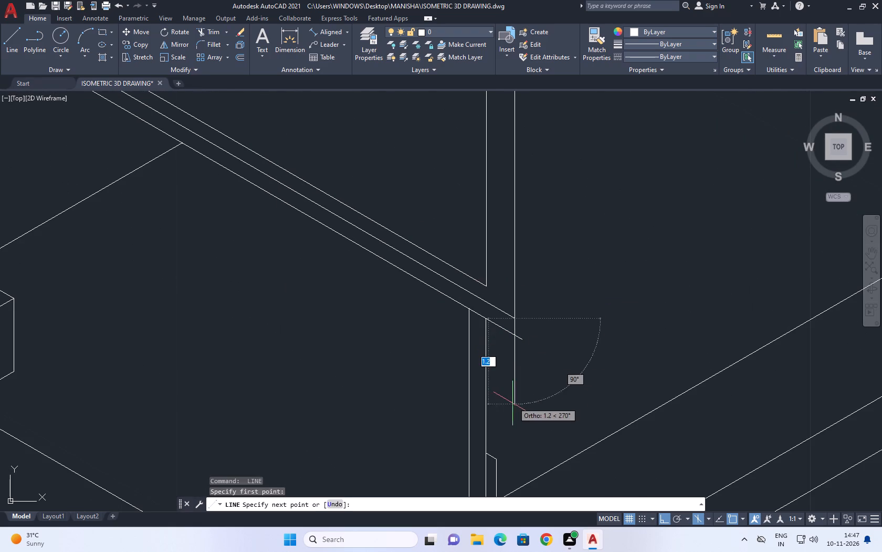
click(511, 405)
key(space)
Trim the lowest slab line's overhang beyond the column's outer line and the new line's tail below the slab.
text(TR)
key(space)
scroll(530, 351, up, 1)
click(526, 325)
click(513, 334)
scroll(518, 368, down, 1)
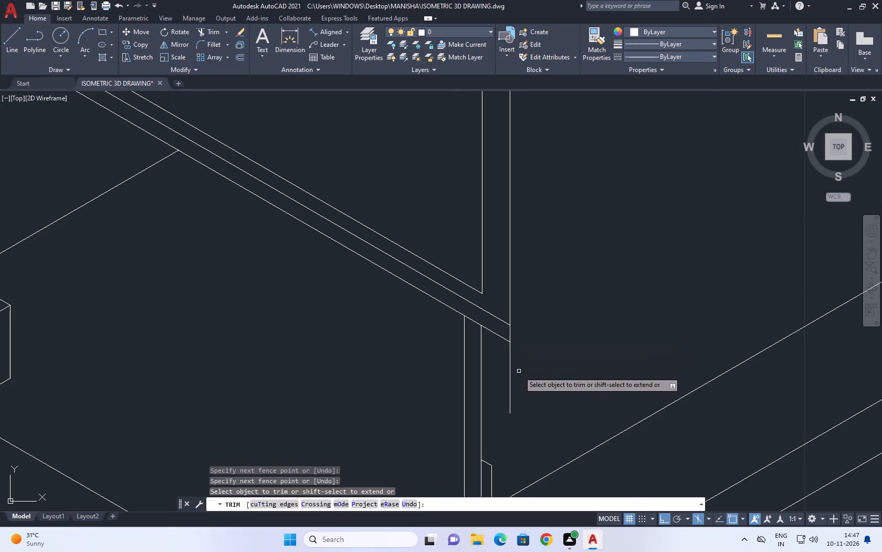
scroll(519, 372, down, 1)
click(530, 391)
click(518, 378)
scroll(518, 375, down, 1)
click(518, 373)
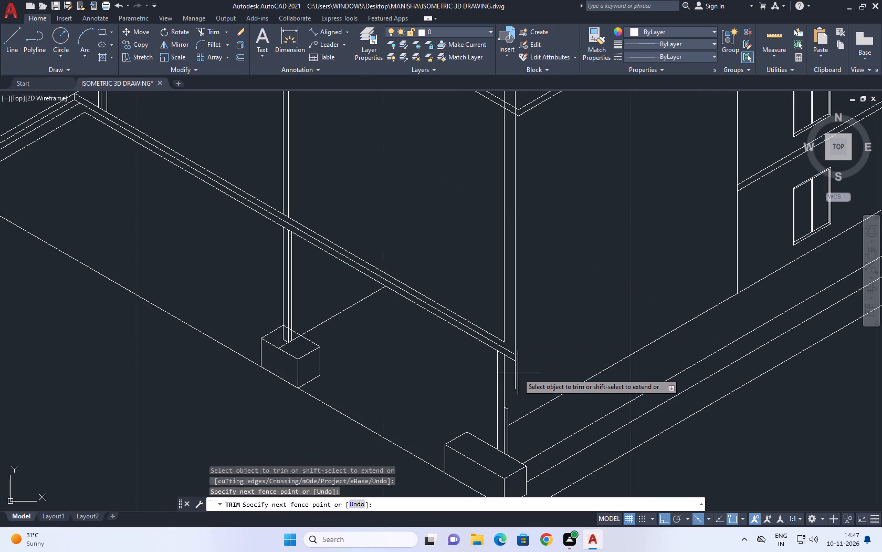
click(511, 380)
key(space)
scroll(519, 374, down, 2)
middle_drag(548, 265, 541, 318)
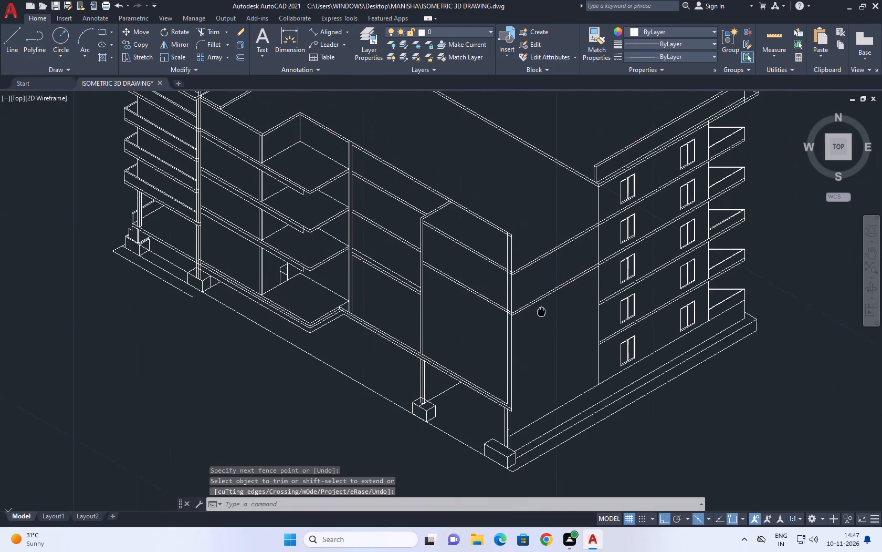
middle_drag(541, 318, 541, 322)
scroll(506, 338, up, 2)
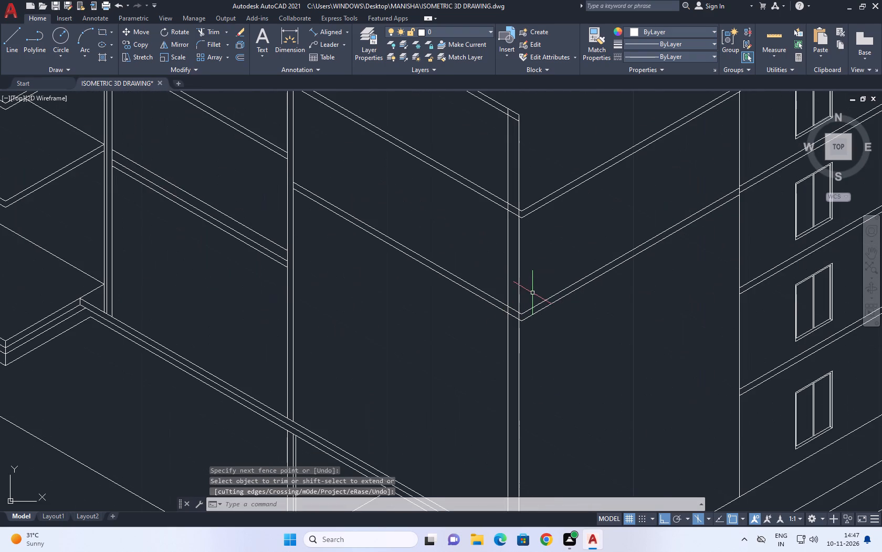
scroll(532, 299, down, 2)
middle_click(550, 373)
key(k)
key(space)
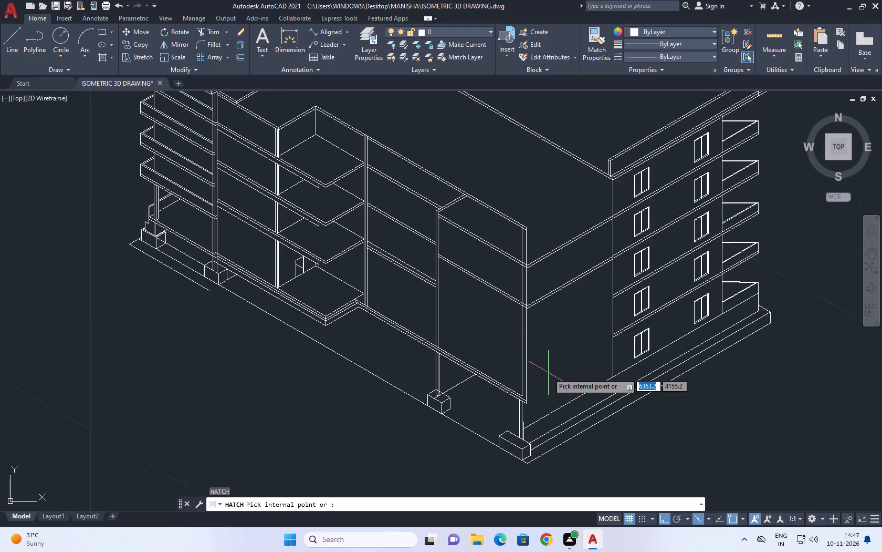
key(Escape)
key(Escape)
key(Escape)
Draw a vertical line about 3.2 long from the lowest slab line's outer corner down to the top edge of the corner footing.
text(L)
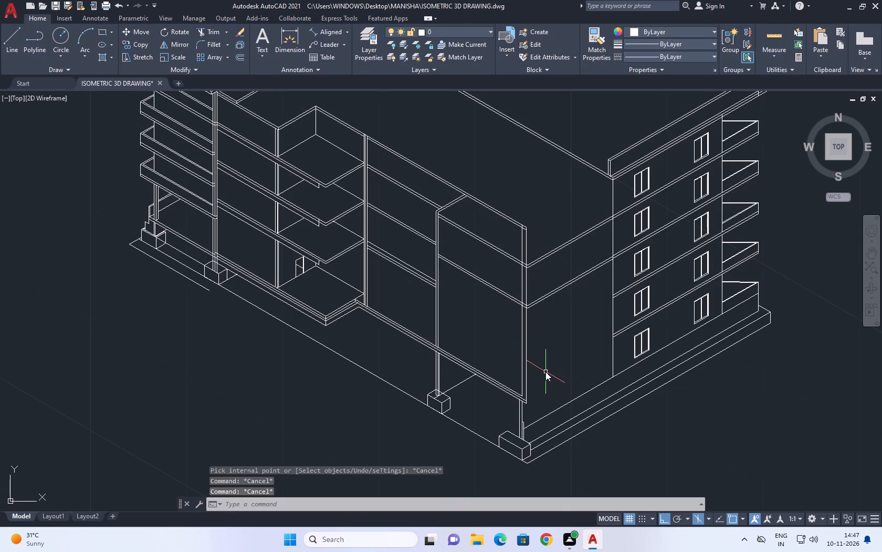
key(space)
scroll(519, 421, up, 4)
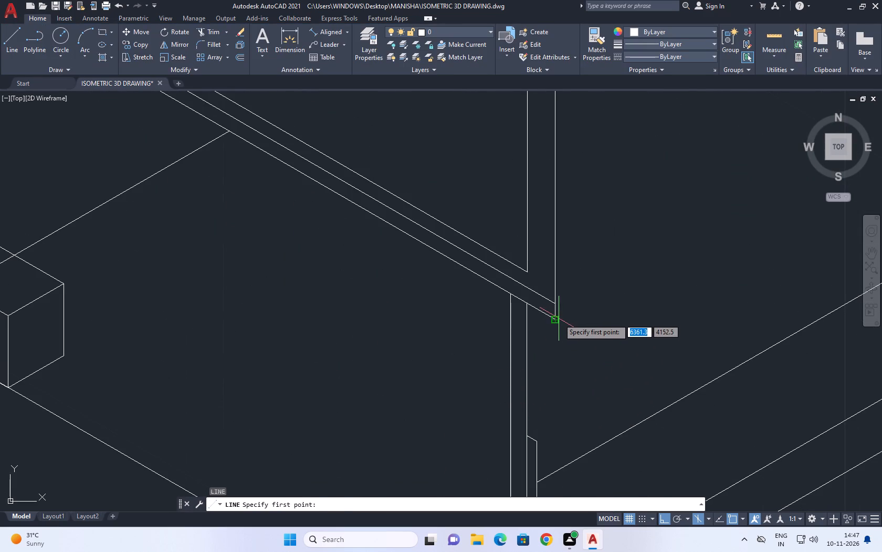
click(559, 319)
scroll(559, 307, down, 2)
scroll(556, 394, up, 2)
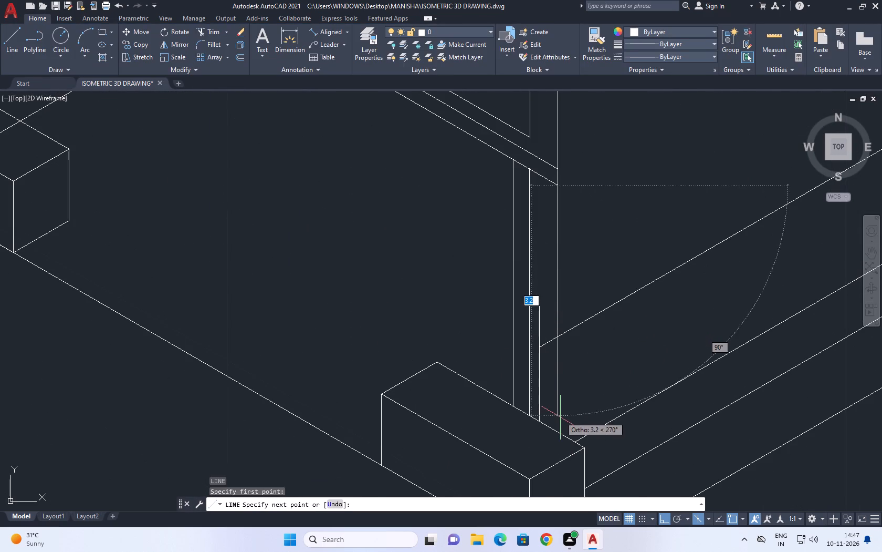
click(560, 418)
scroll(563, 272, down, 1)
key(space)
Stretch the upper end of the new corner column line vertically upward past the end of the top beam.
middle_drag(561, 181, 561, 291)
drag(568, 339, 566, 340)
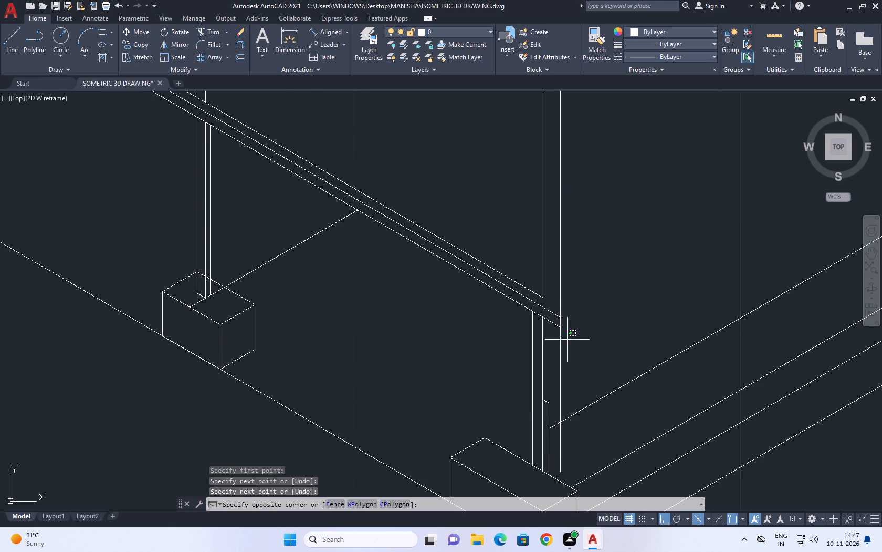
drag(566, 340, 563, 345)
click(560, 350)
click(561, 326)
scroll(542, 208, down, 3)
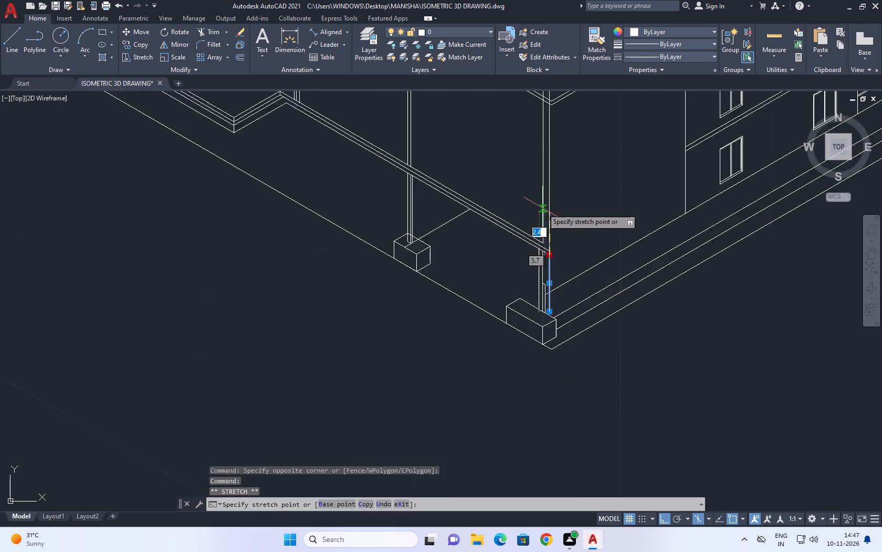
middle_drag(564, 156, 541, 361)
scroll(542, 254, up, 2)
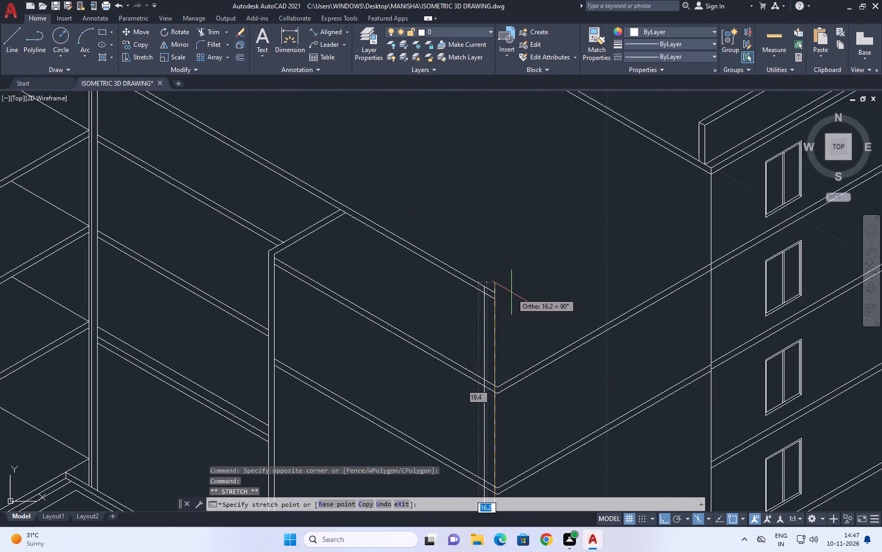
scroll(509, 290, up, 1)
click(506, 243)
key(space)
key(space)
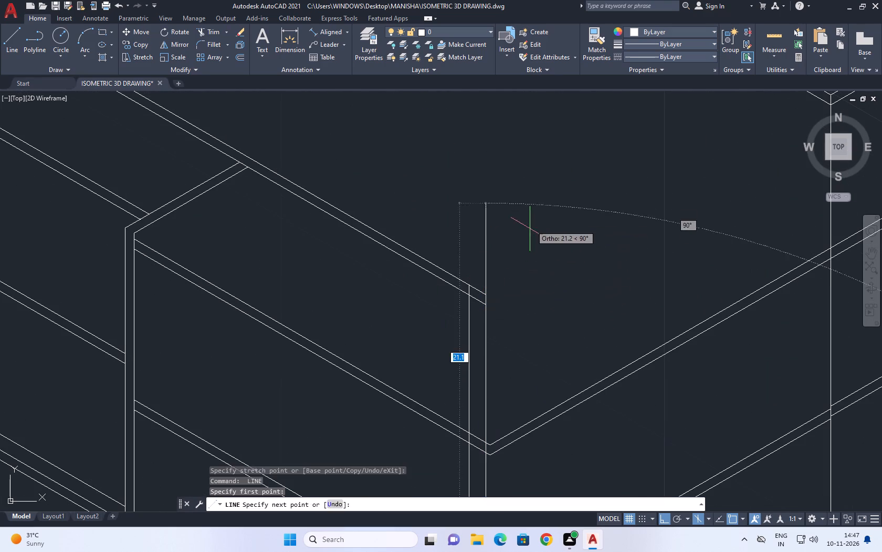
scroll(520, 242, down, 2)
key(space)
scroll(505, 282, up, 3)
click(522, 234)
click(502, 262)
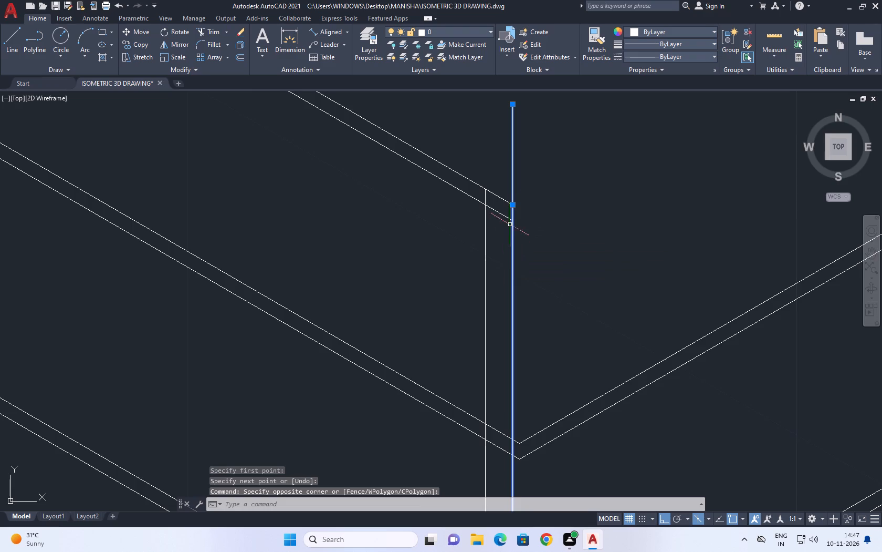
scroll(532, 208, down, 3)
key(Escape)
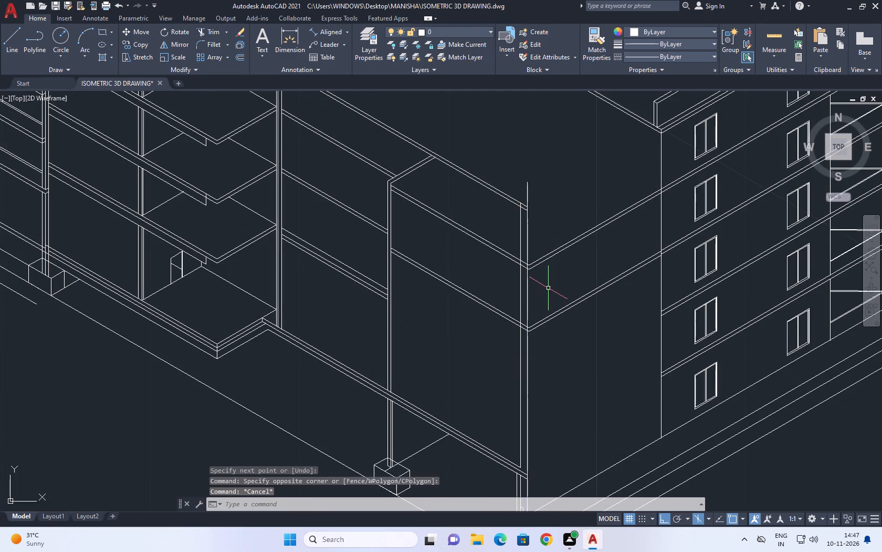
Copy the top line of the upper floor band between the corner column and the windowed block 1 unit straight up.
middle_drag(608, 208, 589, 219)
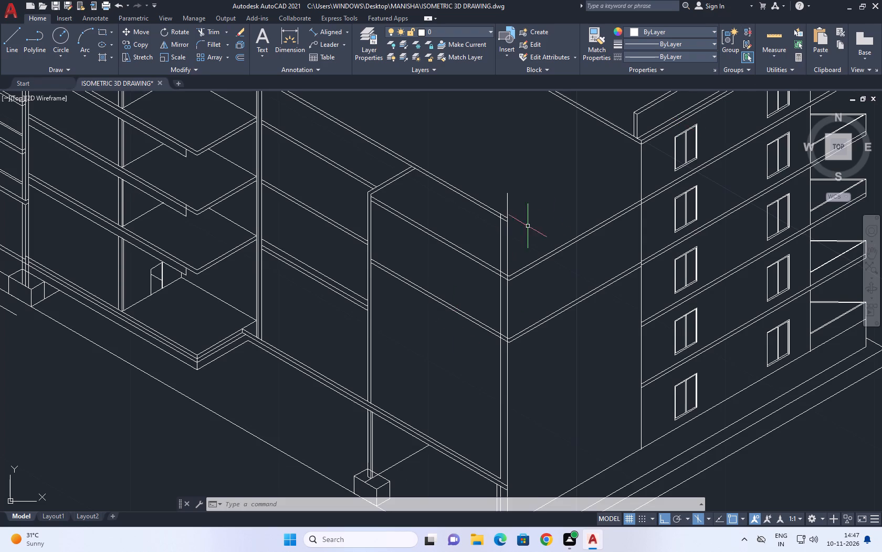
middle_drag(578, 220, 540, 294)
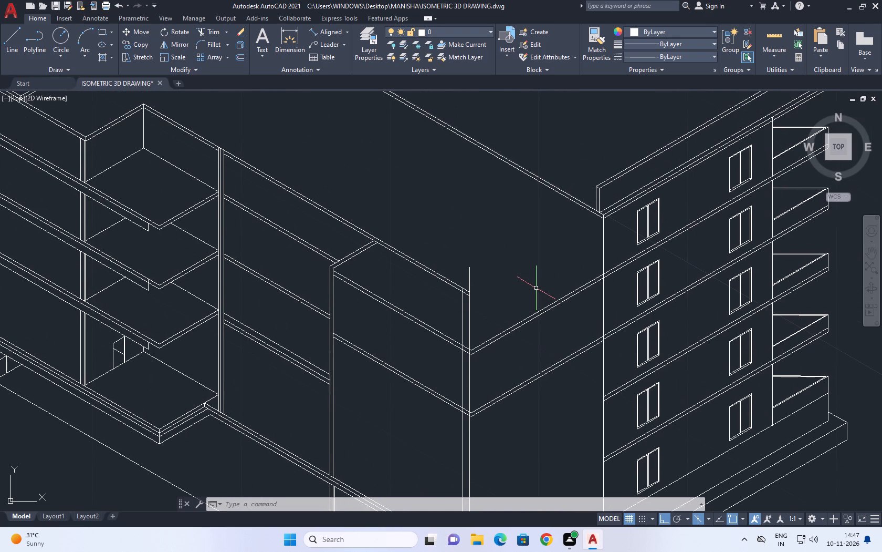
scroll(590, 283, up, 1)
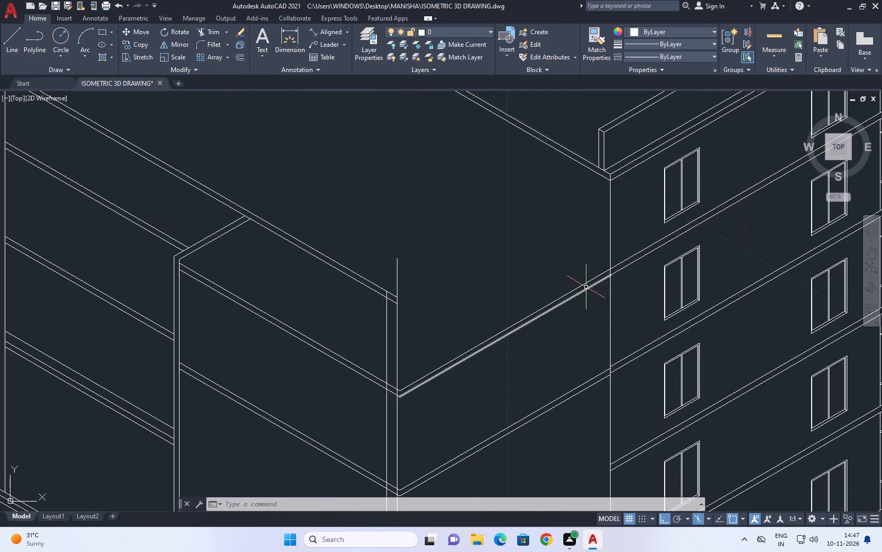
click(580, 286)
click(144, 39)
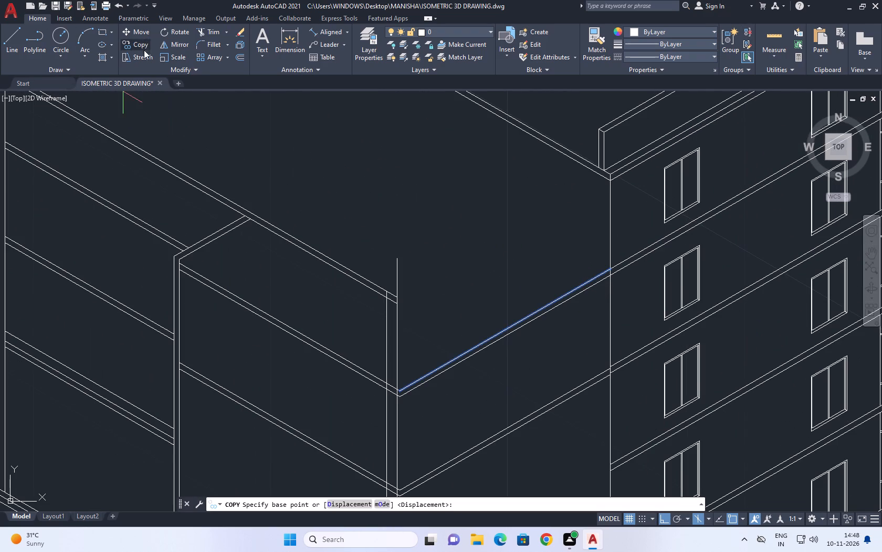
click(498, 320)
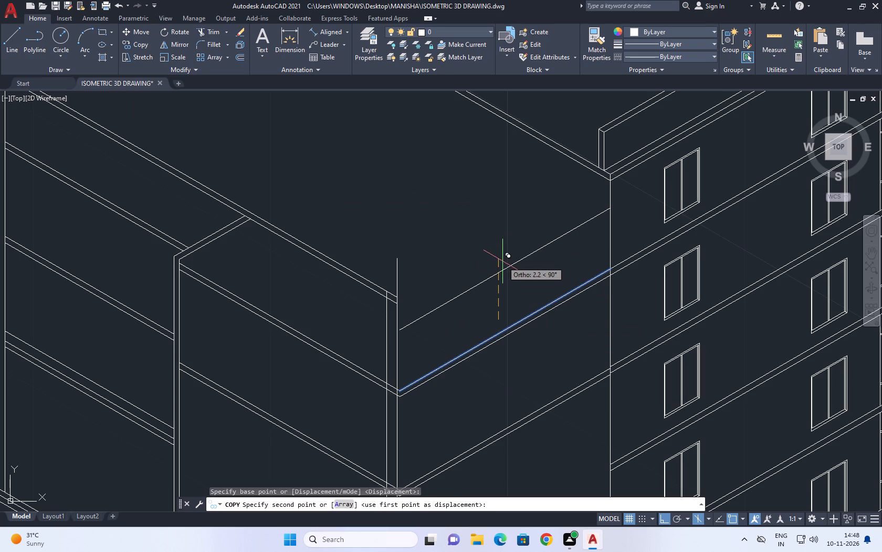
key(1)
key(space)
key(space)
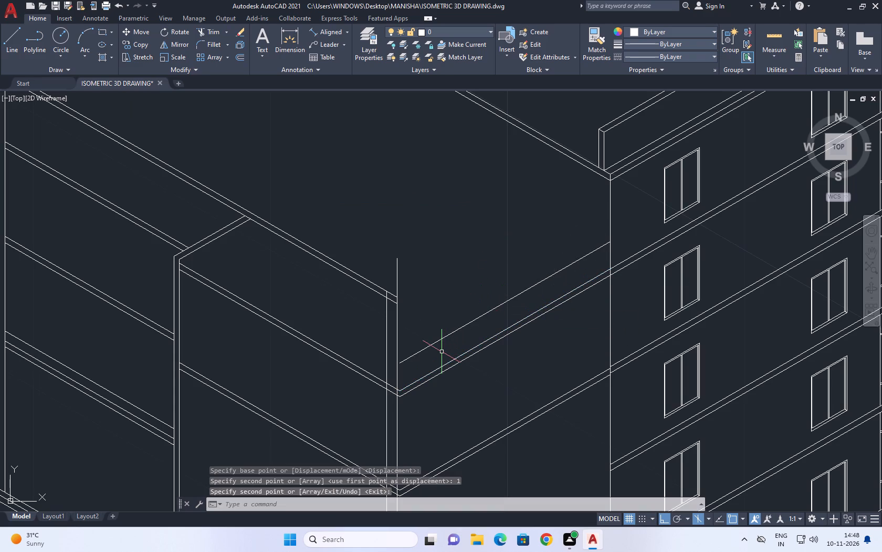
Extend the copied floor band line to the corner column's outer vertical line.
key(e)
text(X)
key(space)
click(423, 352)
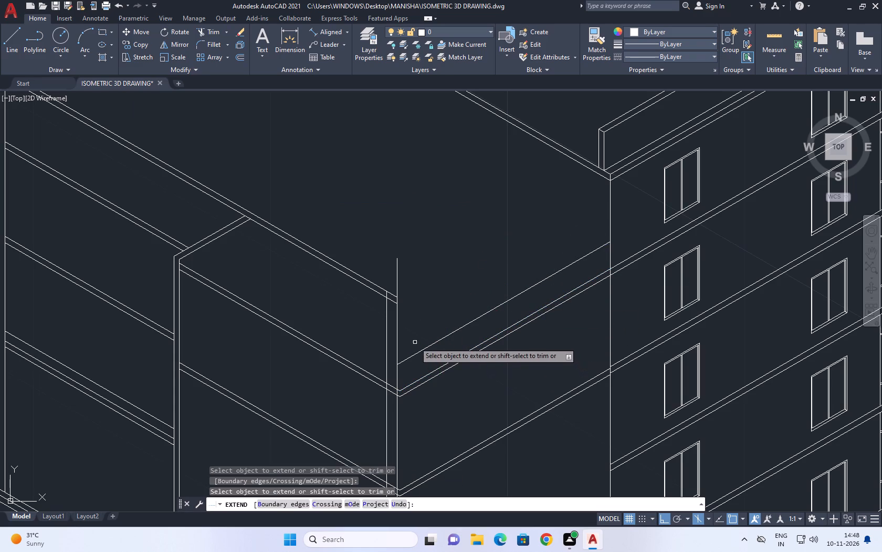
key(space)
Trim the outer column line's tail that projects above the end of the top beam.
middle_drag(423, 254, 428, 274)
scroll(425, 262, up, 1)
middle_drag(394, 356, 467, 241)
scroll(426, 309, up, 1)
scroll(478, 211, down, 2)
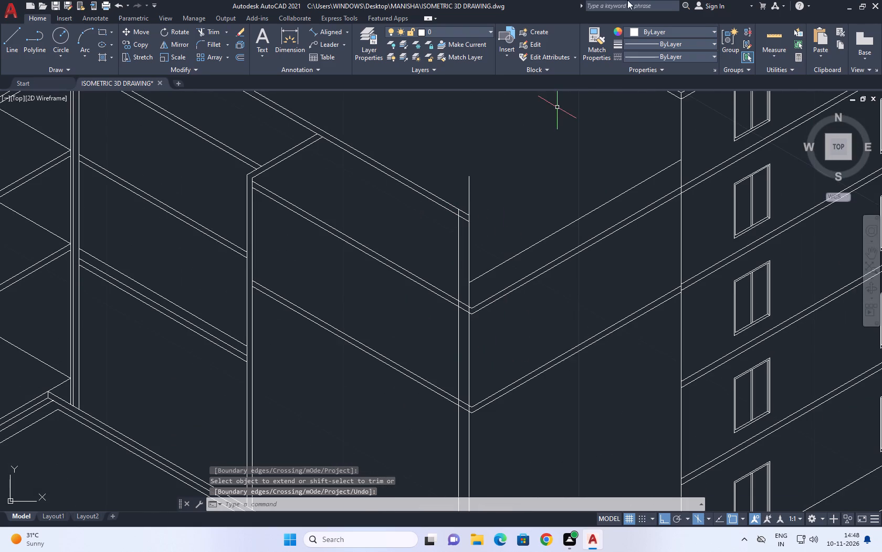
text(TR)
key(space)
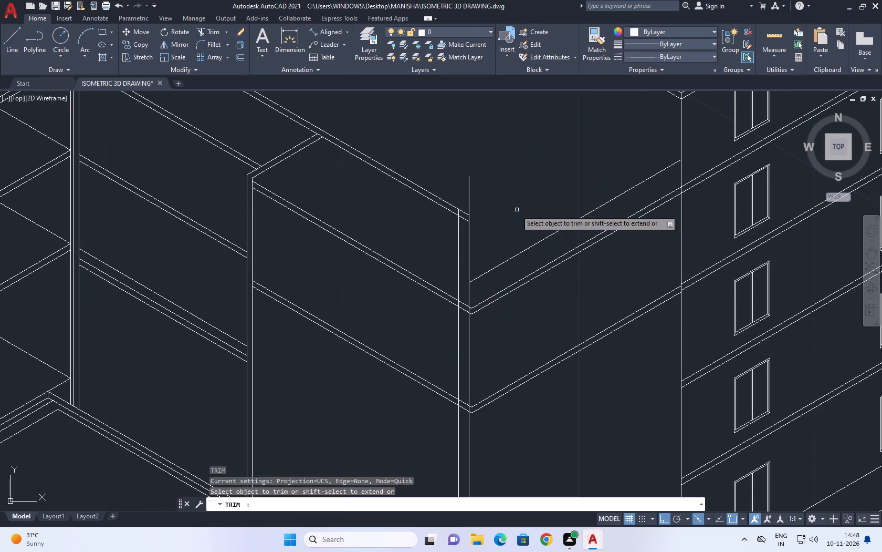
click(475, 188)
click(427, 186)
key(space)
Copy the corner column's inner vertical line 0.25 along the front facade at 150°, away from the corner.
click(462, 249)
click(448, 242)
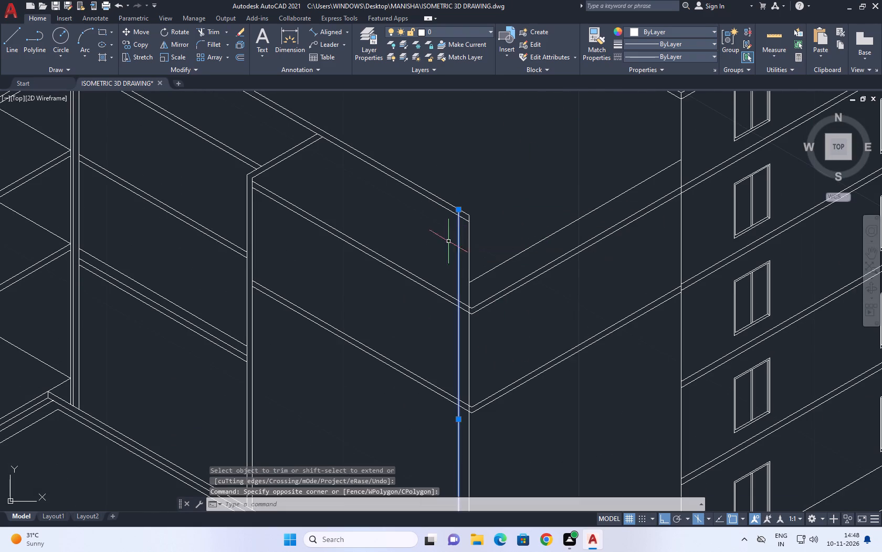
scroll(494, 224, down, 2)
middle_drag(501, 224, 534, 288)
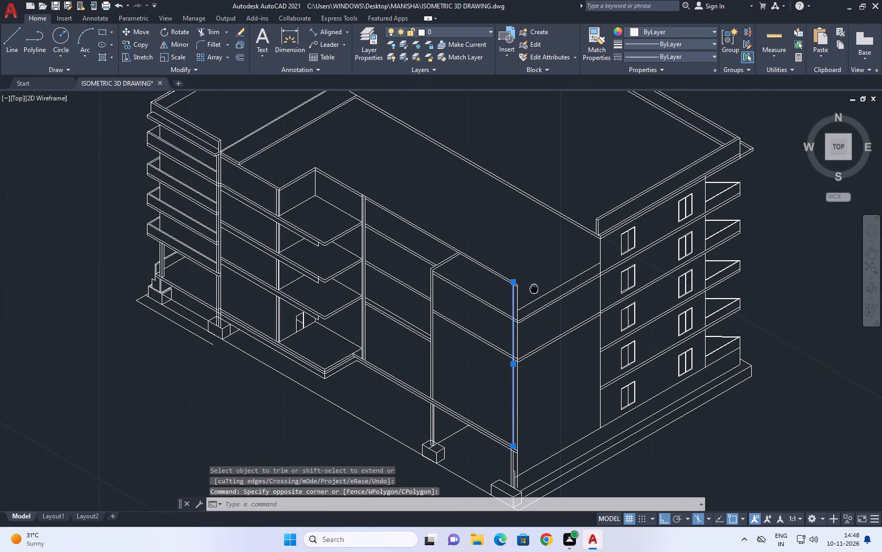
middle_drag(534, 288, 534, 288)
key(c)
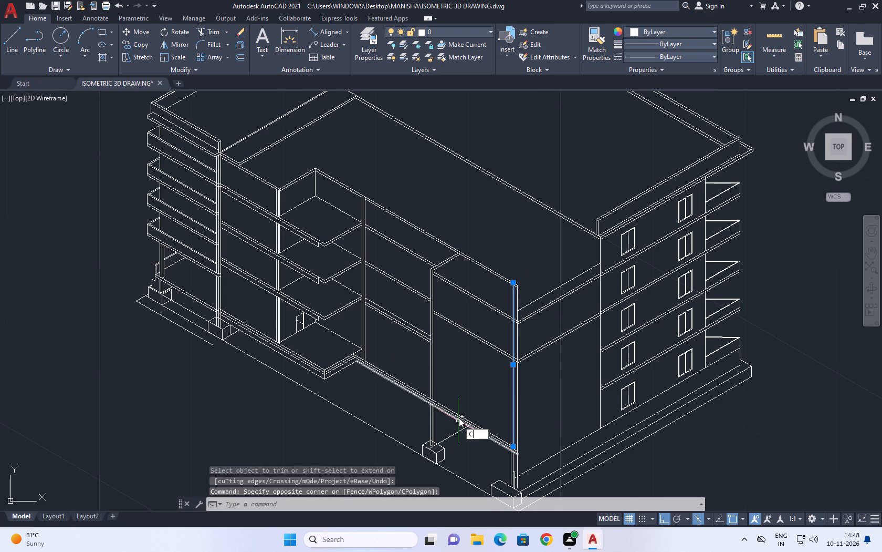
key(o)
key(space)
scroll(506, 385, up, 2)
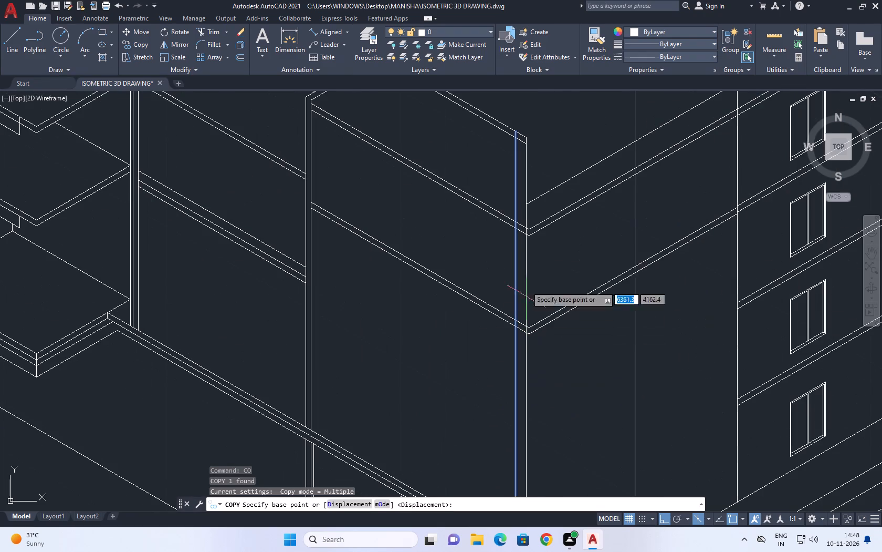
click(509, 277)
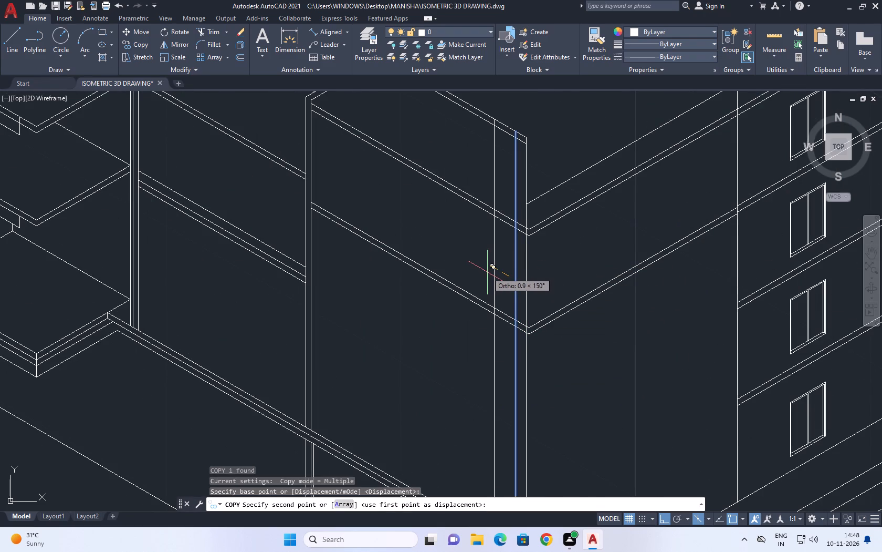
text(O.)
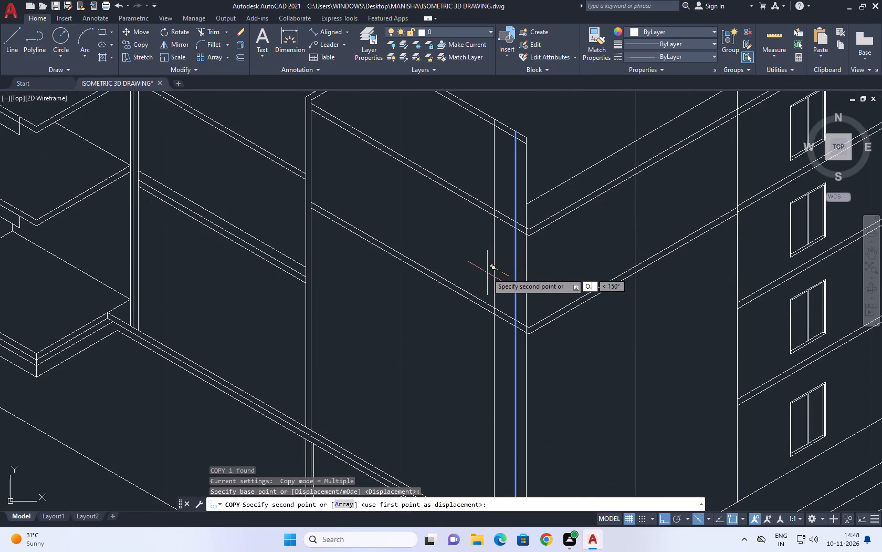
key(BackSpace)
key(BackSpace)
key(0)
key(period)
key(2)
text(5)
key(space)
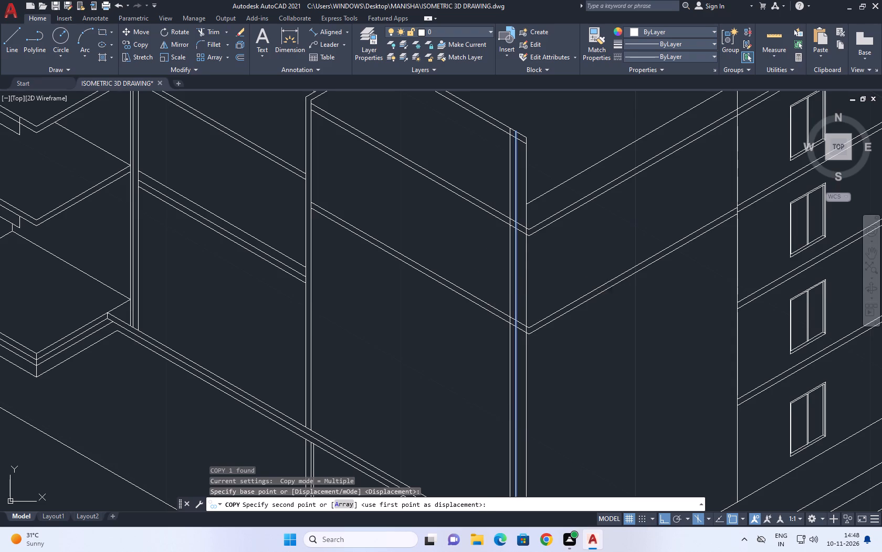
key(space)
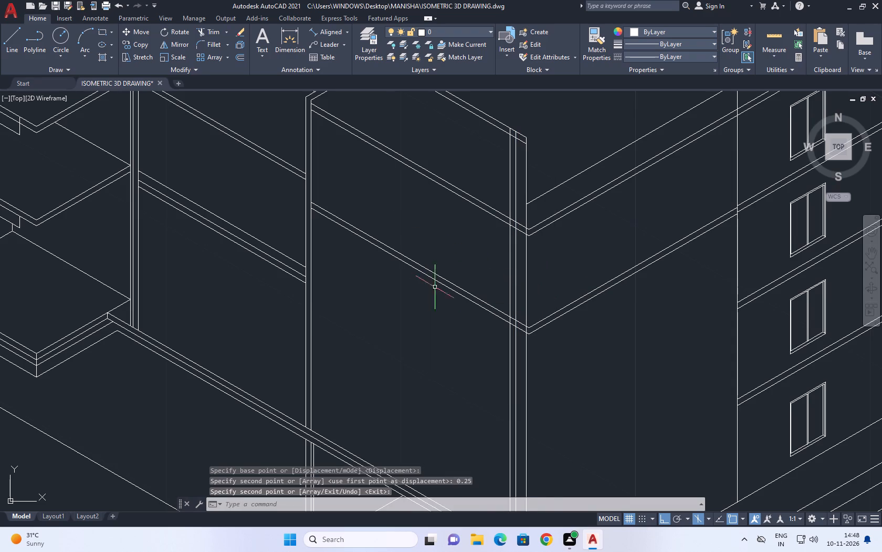
Trim the two inner column lines where they cross between the top beam's upper and lower lines.
middle_drag(509, 302, 557, 309)
scroll(550, 309, up, 2)
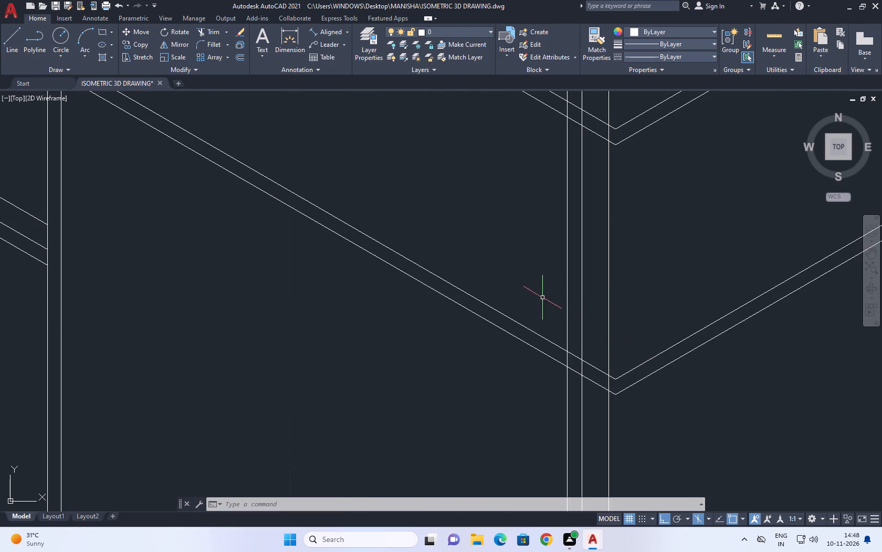
scroll(571, 302, down, 2)
middle_drag(619, 297, 570, 333)
scroll(540, 42, up, 1)
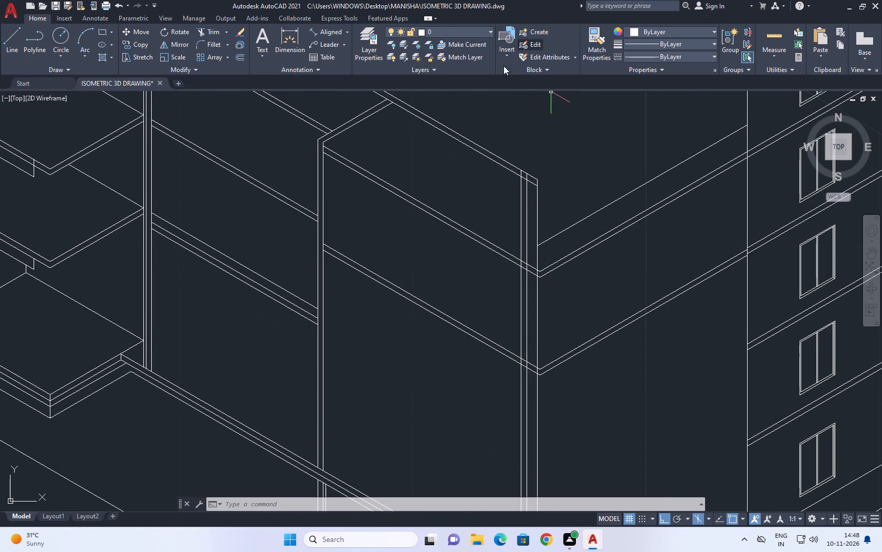
click(202, 33)
scroll(488, 174, up, 3)
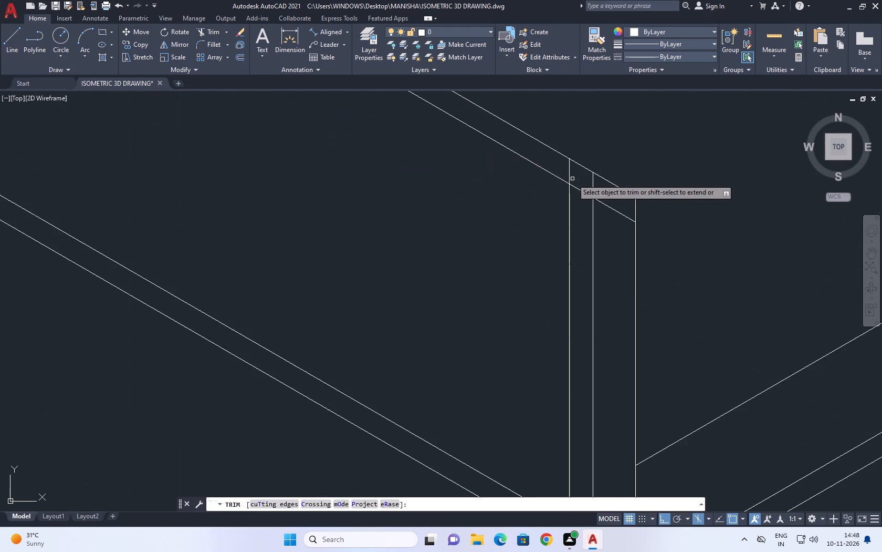
scroll(576, 179, up, 2)
click(527, 150)
click(671, 201)
Trim the top beam's lower line between the nearer inner column line and the column's outer line.
click(650, 211)
drag(666, 226, 667, 227)
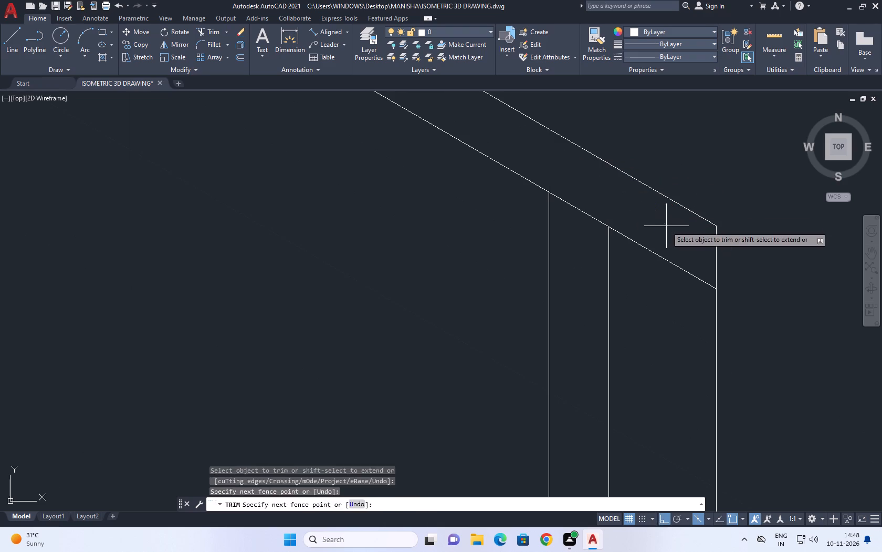
drag(667, 227, 667, 240)
drag(666, 271, 666, 279)
drag(647, 230, 642, 232)
drag(641, 254, 643, 261)
right_click(643, 228)
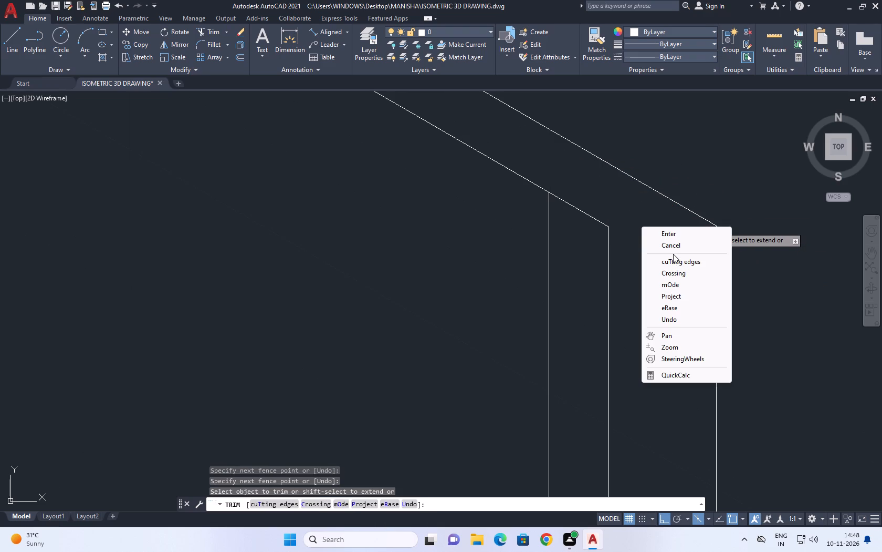
click(673, 254)
click(673, 251)
click(680, 246)
scroll(576, 239, down, 5)
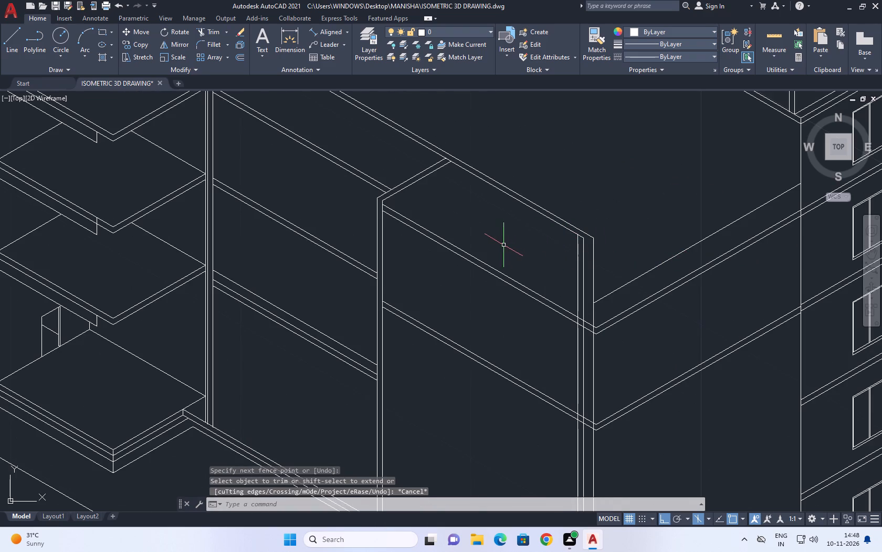
middle_drag(626, 228, 538, 252)
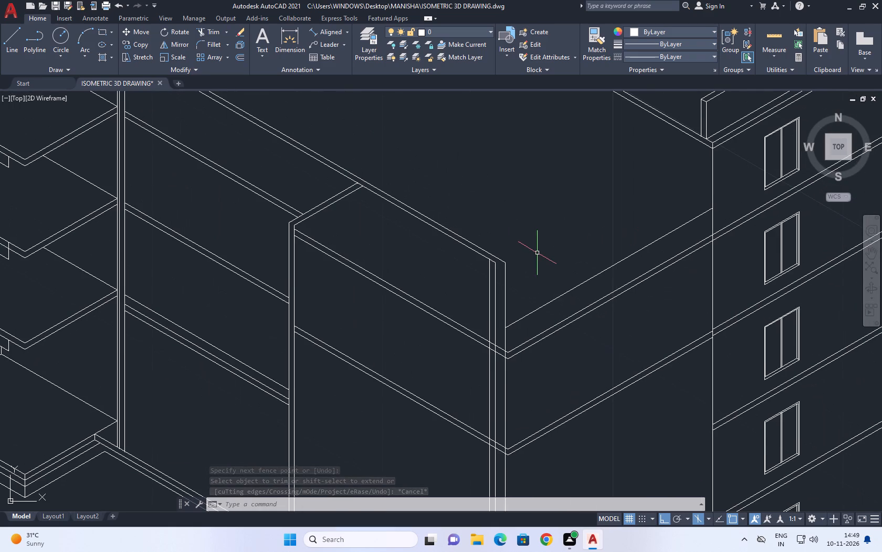
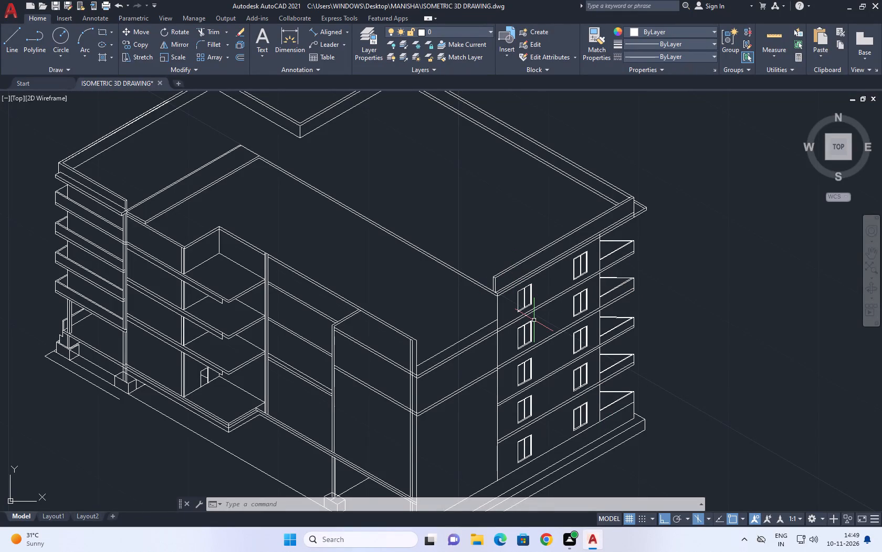
Trim the corner column's three vertical lines between the top beam and the floor band below it.
middle_drag(517, 335, 517, 356)
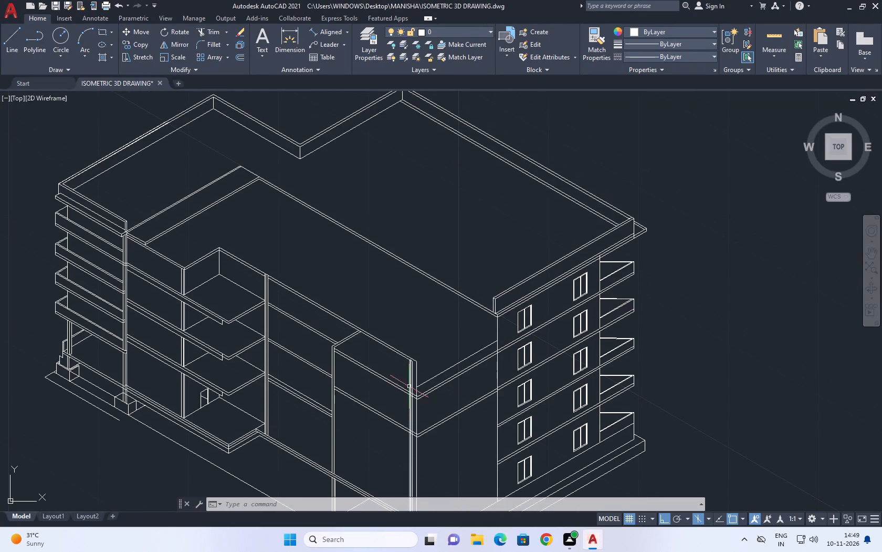
middle_drag(421, 388, 466, 343)
key(t)
key(r)
key(space)
scroll(463, 338, up, 2)
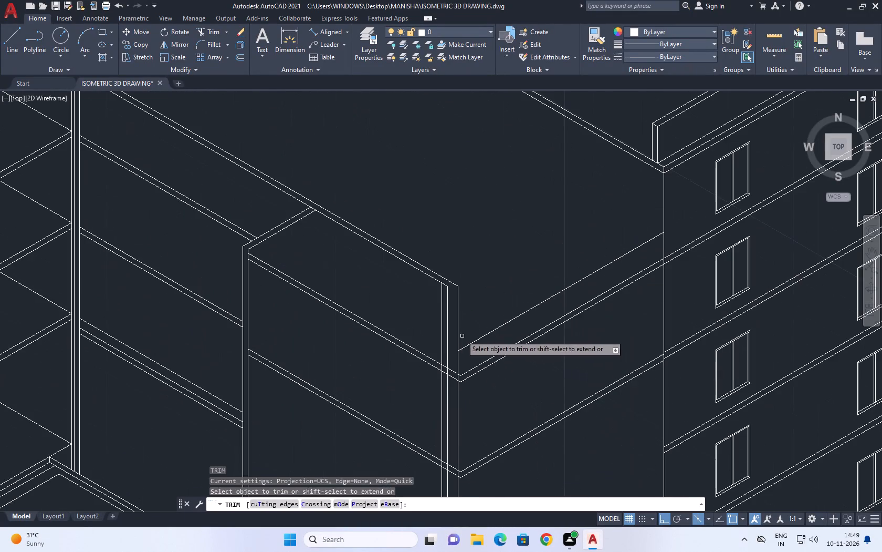
click(418, 325)
click(478, 325)
middle_drag(453, 368, 472, 307)
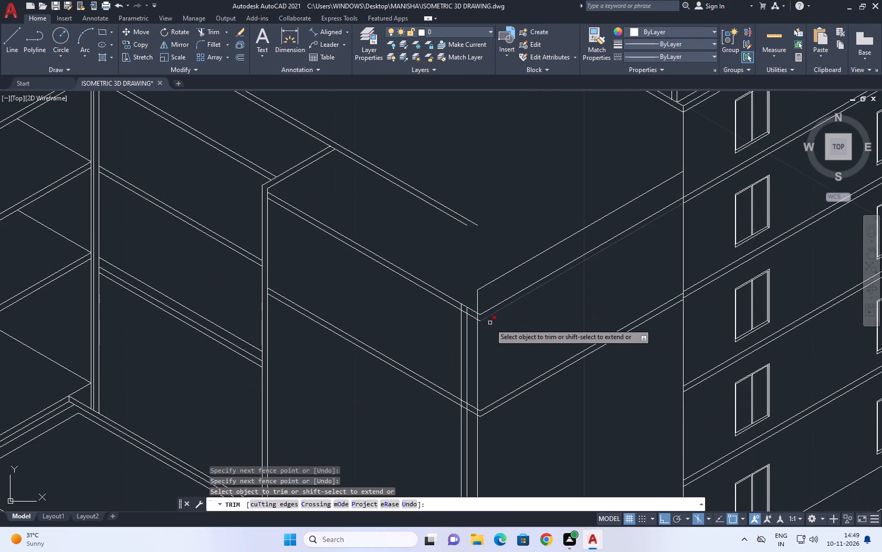
key(Escape)
Move the corner column's remaining vertical lines about 0.5 along the front facade at 150°, away from the corner.
scroll(480, 329, up, 2)
scroll(480, 329, down, 3)
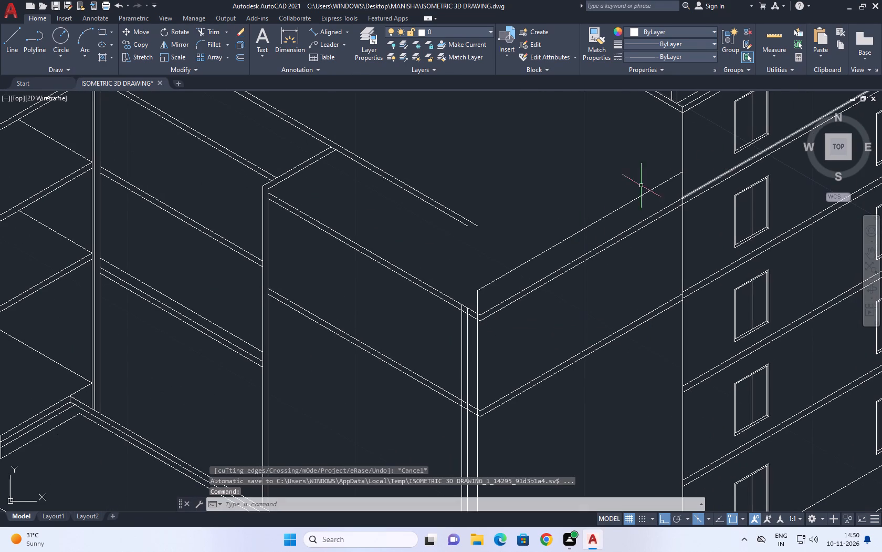
scroll(393, 434, up, 1)
drag(557, 338, 551, 333)
drag(493, 313, 484, 309)
middle_drag(546, 322, 565, 312)
scroll(580, 299, down, 2)
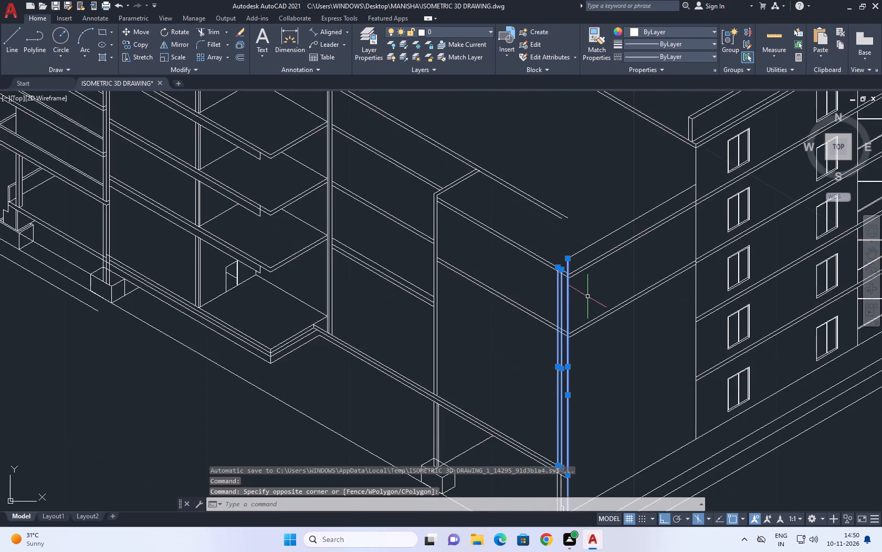
middle_drag(603, 343, 584, 253)
key(m)
key(space)
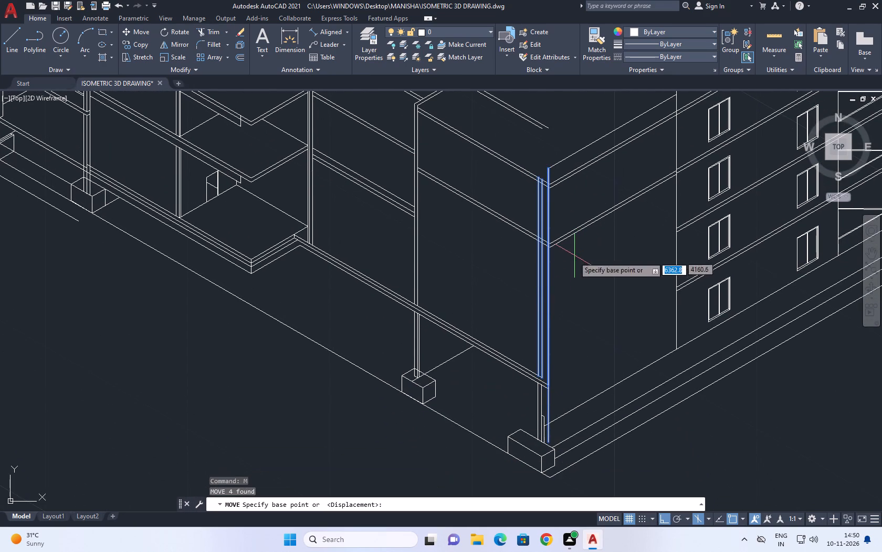
click(581, 332)
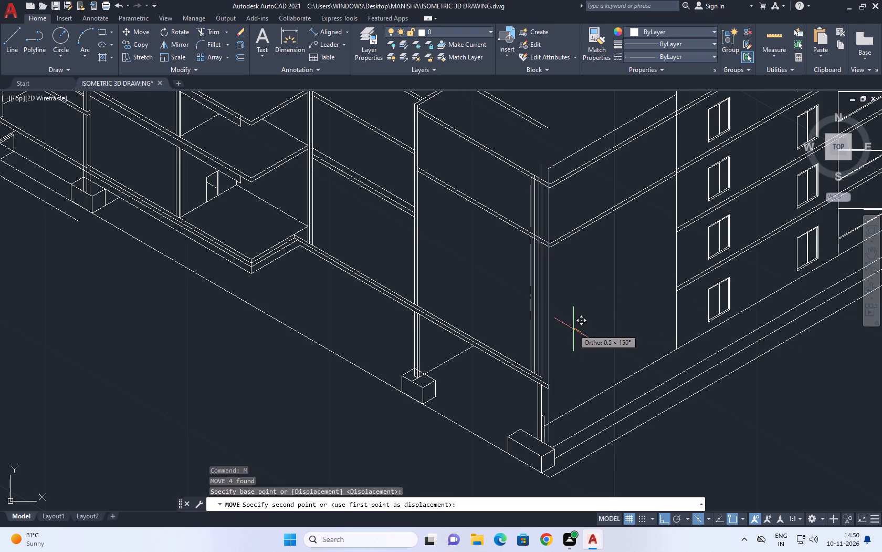
click(573, 329)
Move the lower column part, its footing block and the ground beam's end line about 0.6 along the front facade at 150°.
middle_drag(559, 218, 559, 237)
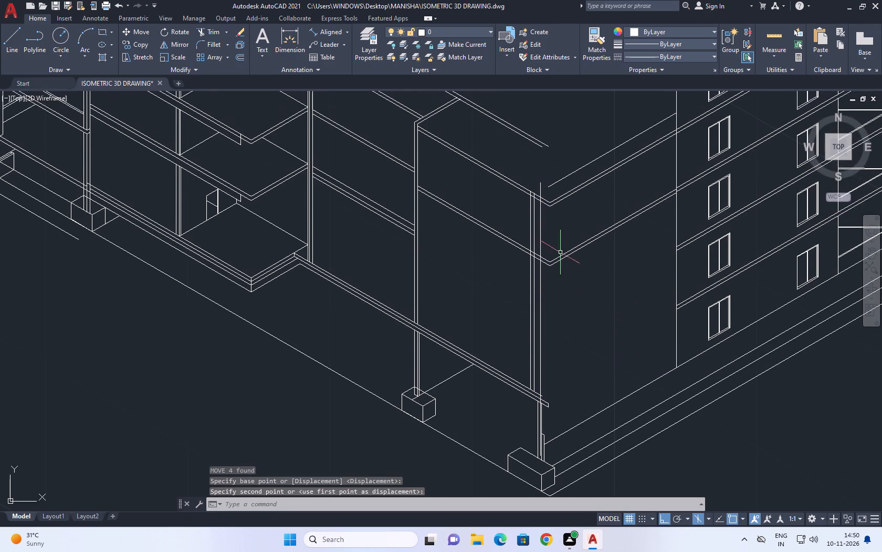
scroll(535, 417, up, 2)
middle_drag(540, 409, 581, 375)
scroll(593, 347, up, 1)
scroll(593, 347, down, 1)
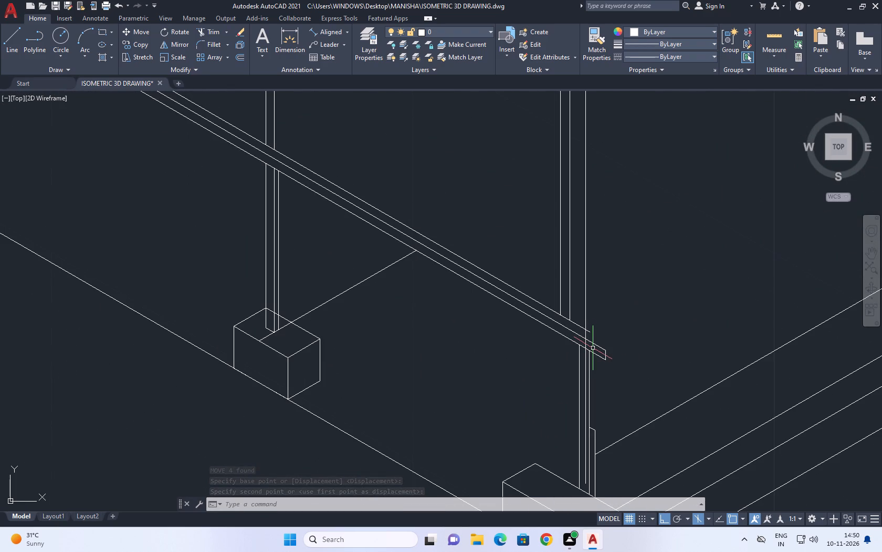
middle_drag(572, 332, 617, 259)
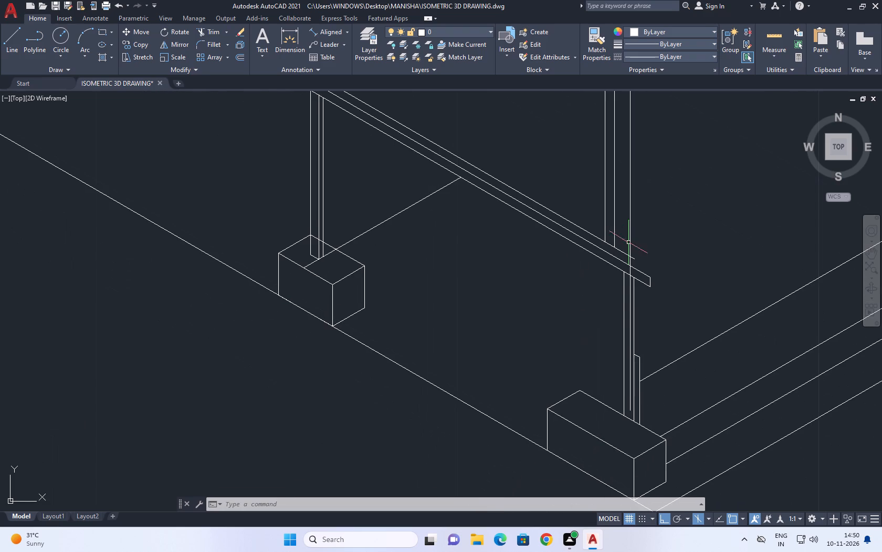
click(589, 191)
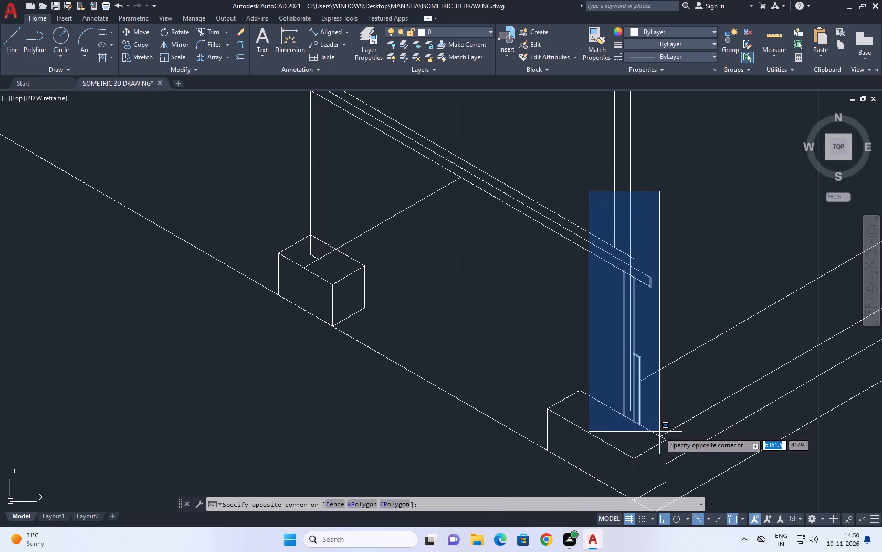
click(659, 432)
middle_drag(645, 409, 666, 270)
click(529, 205)
click(727, 438)
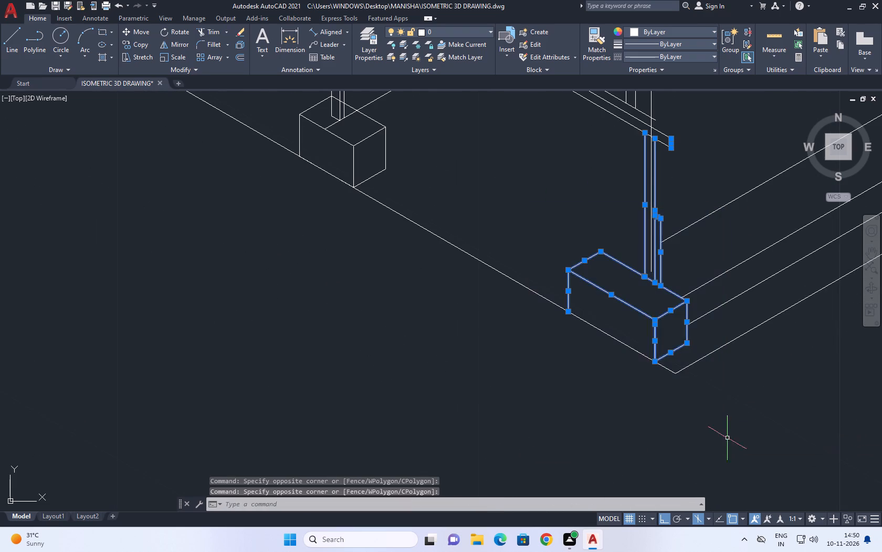
middle_drag(651, 333, 655, 410)
text(M)
key(space)
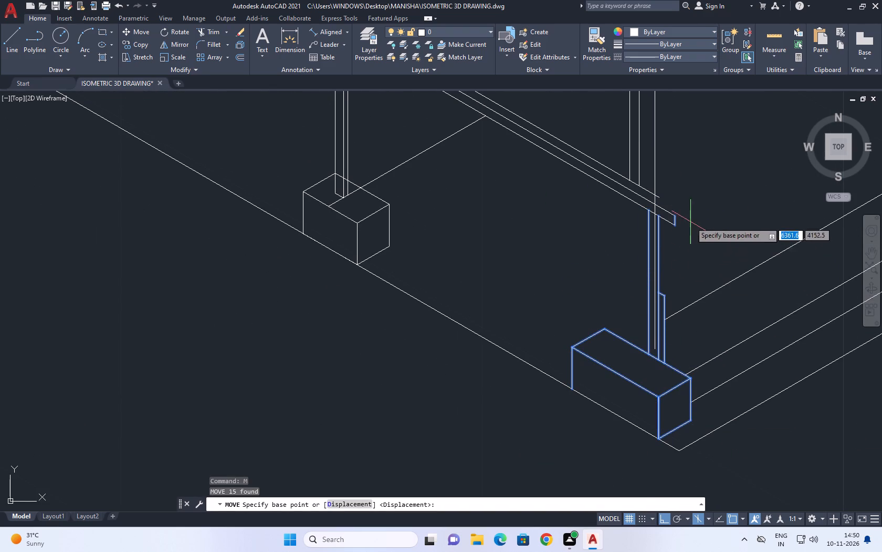
scroll(689, 222, up, 1)
click(665, 209)
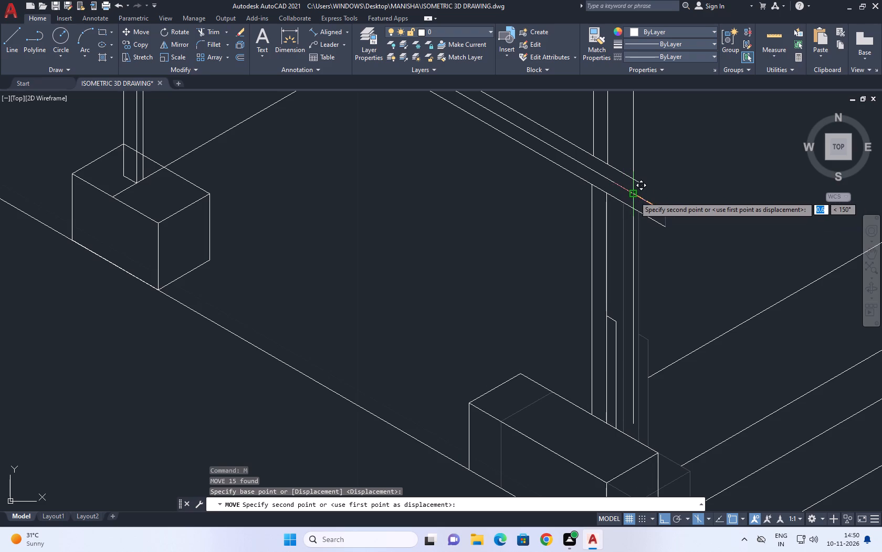
click(634, 197)
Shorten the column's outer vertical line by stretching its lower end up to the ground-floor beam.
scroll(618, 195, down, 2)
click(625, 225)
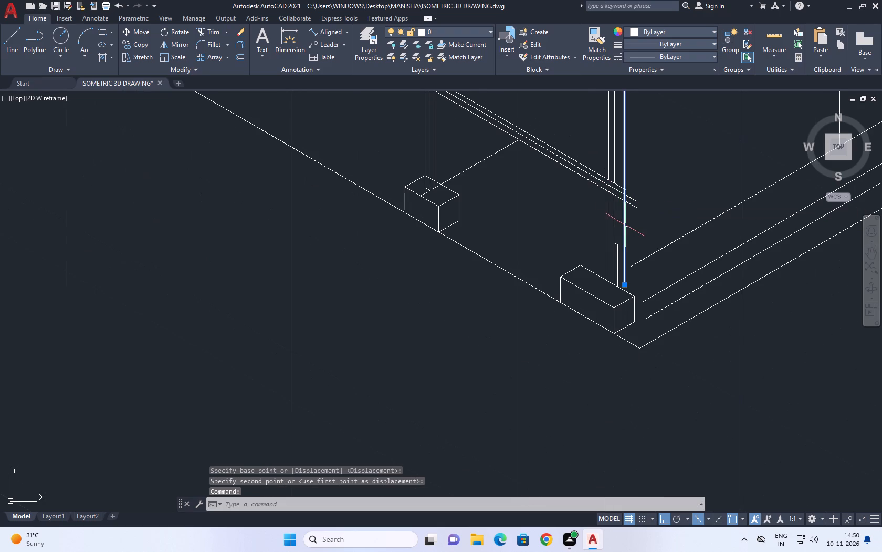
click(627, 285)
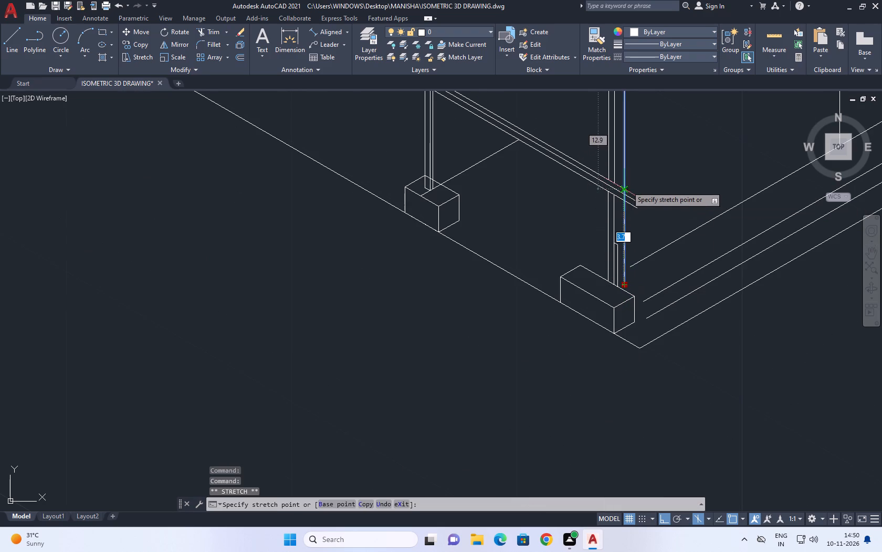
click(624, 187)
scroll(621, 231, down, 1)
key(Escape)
Erase the corner column's overlapping outer vertical lines between the upper floor band and the ground-floor beam.
middle_drag(634, 183, 634, 187)
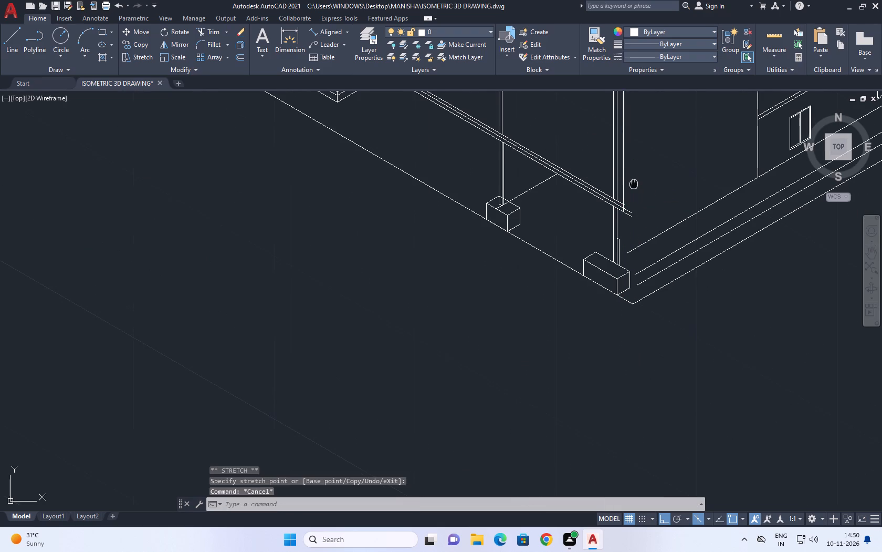
middle_drag(634, 187, 635, 204)
scroll(572, 253, up, 2)
middle_drag(686, 215, 635, 281)
click(648, 220)
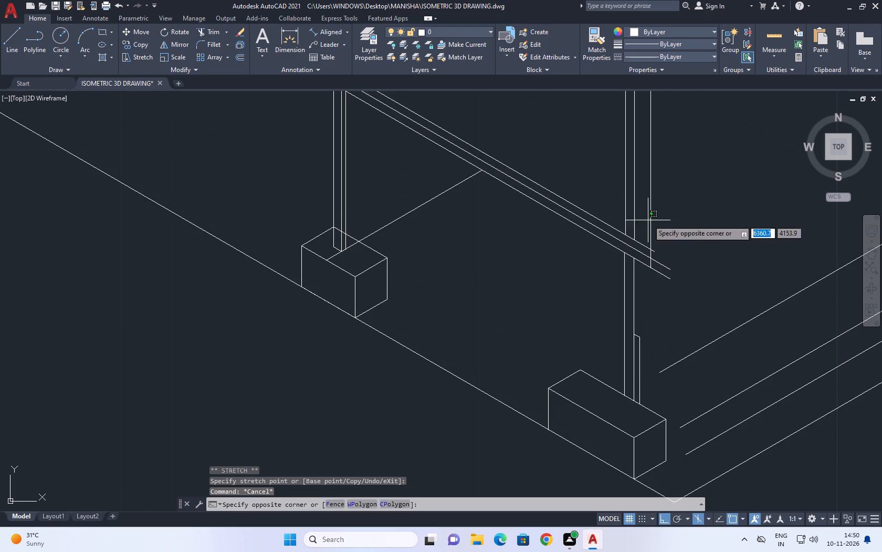
click(656, 227)
click(649, 224)
scroll(653, 243, down, 3)
middle_drag(659, 211, 655, 246)
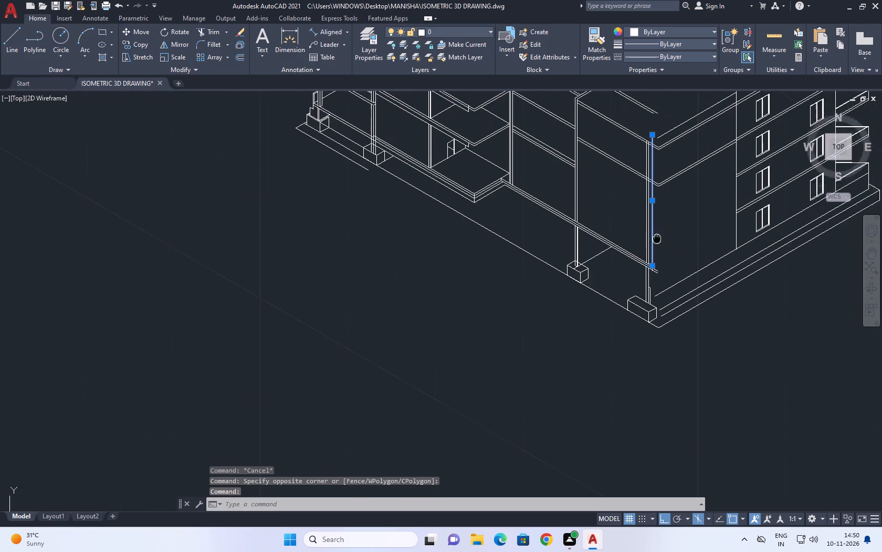
middle_drag(655, 246, 638, 284)
key(Escape)
key(Escape)
scroll(629, 286, up, 2)
click(629, 283)
drag(631, 265, 637, 272)
click(638, 284)
click(633, 267)
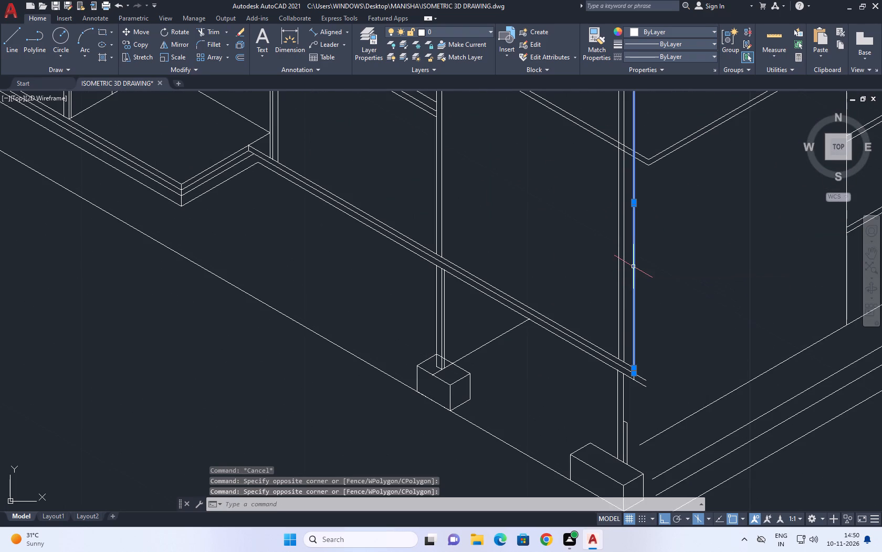
middle_drag(639, 268, 634, 281)
scroll(634, 281, down, 1)
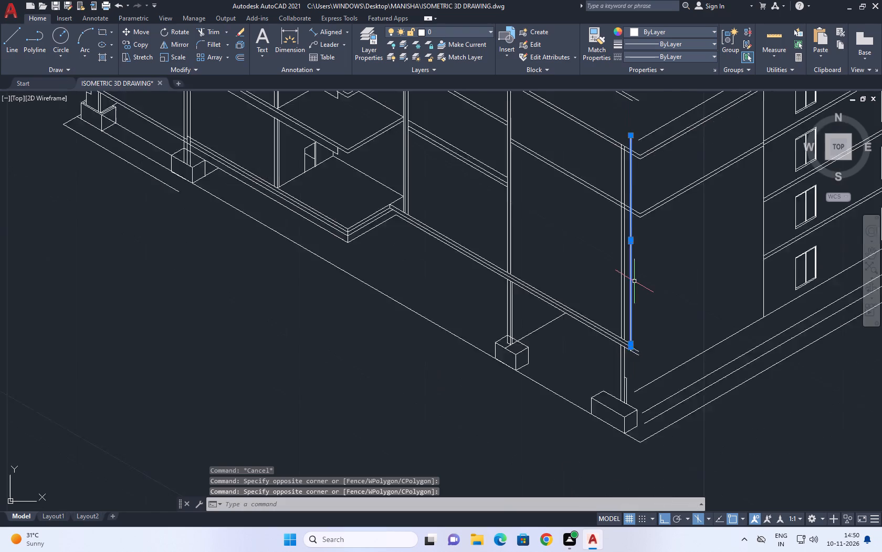
scroll(634, 281, down, 1)
key(Escape)
scroll(634, 272, up, 1)
click(633, 270)
click(628, 261)
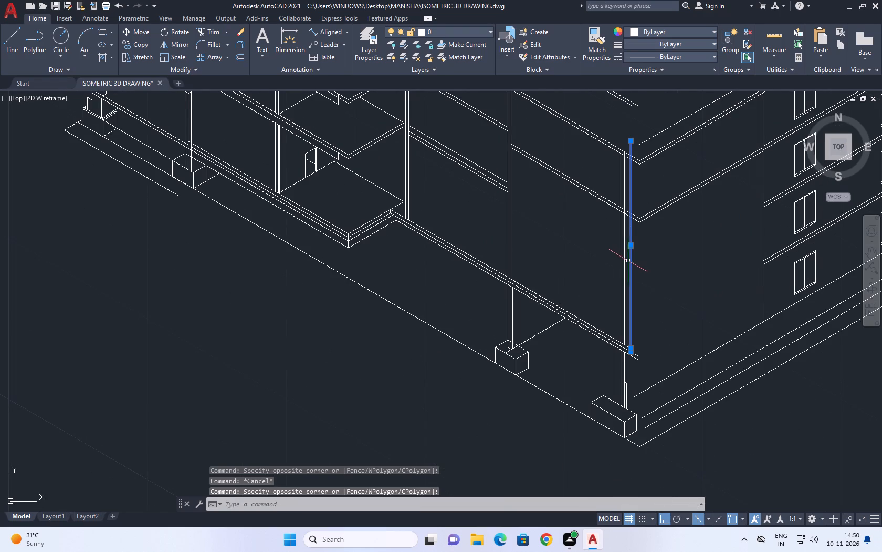
key(Delete)
Extend the front facade's two top beam lines to meet the side facade's upper edge line.
scroll(632, 263, down, 2)
middle_drag(638, 192, 626, 211)
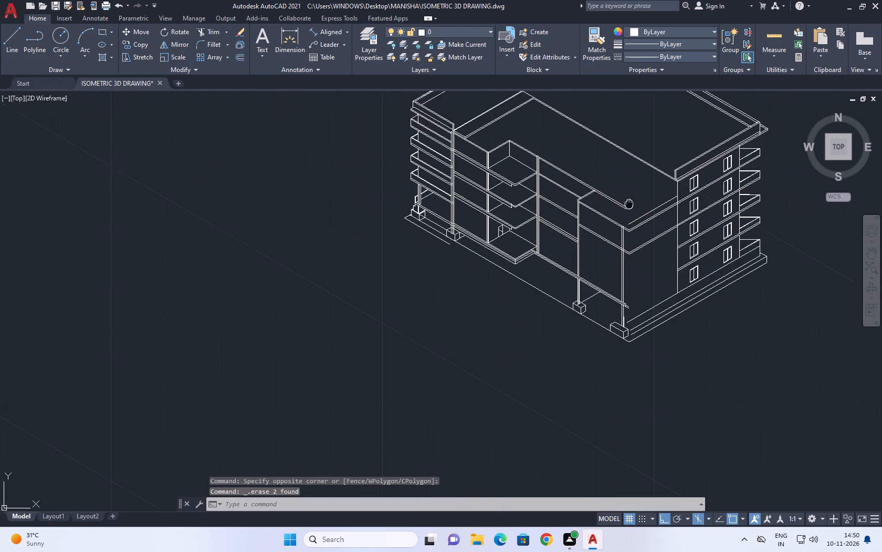
middle_drag(626, 211, 622, 222)
scroll(621, 223, up, 4)
text(EX)
key(space)
click(583, 228)
click(548, 269)
scroll(590, 253, down, 2)
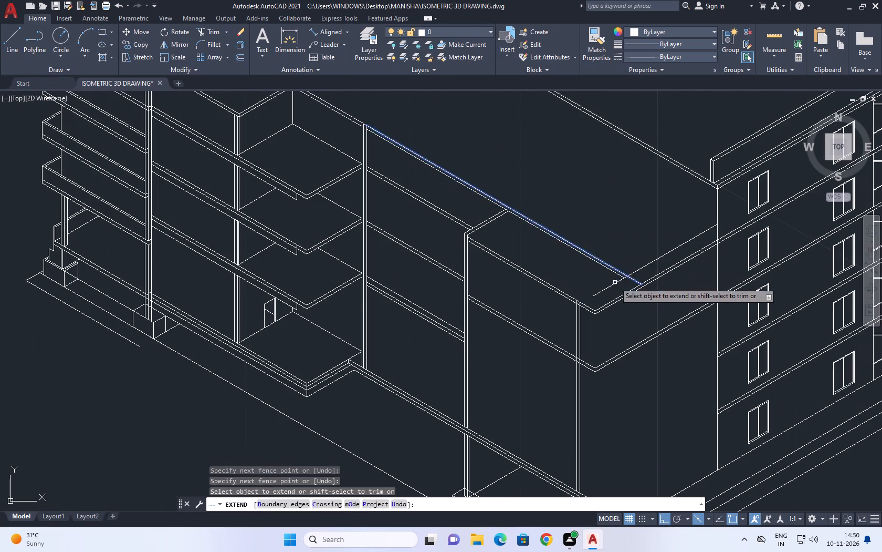
key(Escape)
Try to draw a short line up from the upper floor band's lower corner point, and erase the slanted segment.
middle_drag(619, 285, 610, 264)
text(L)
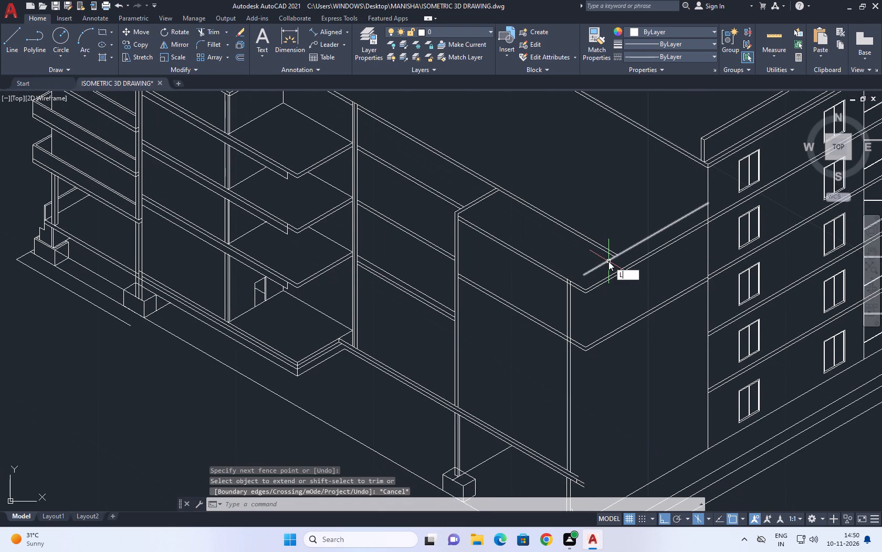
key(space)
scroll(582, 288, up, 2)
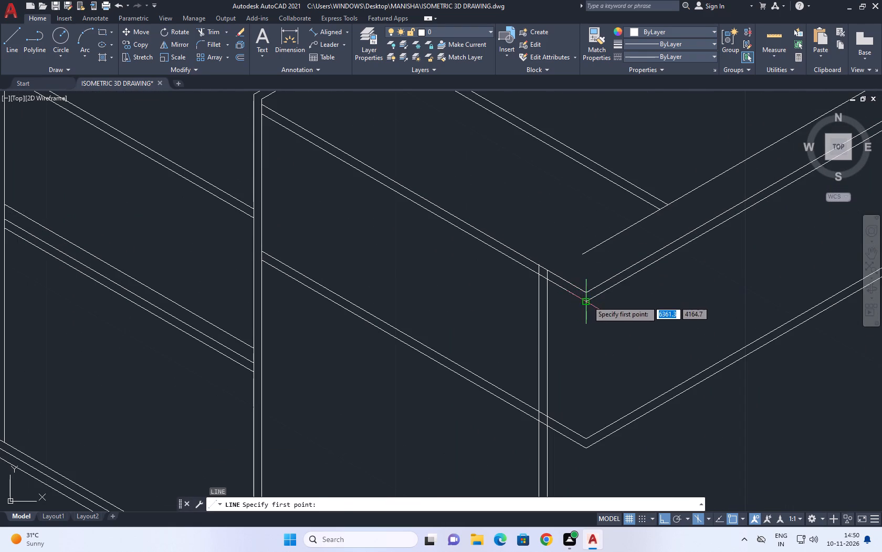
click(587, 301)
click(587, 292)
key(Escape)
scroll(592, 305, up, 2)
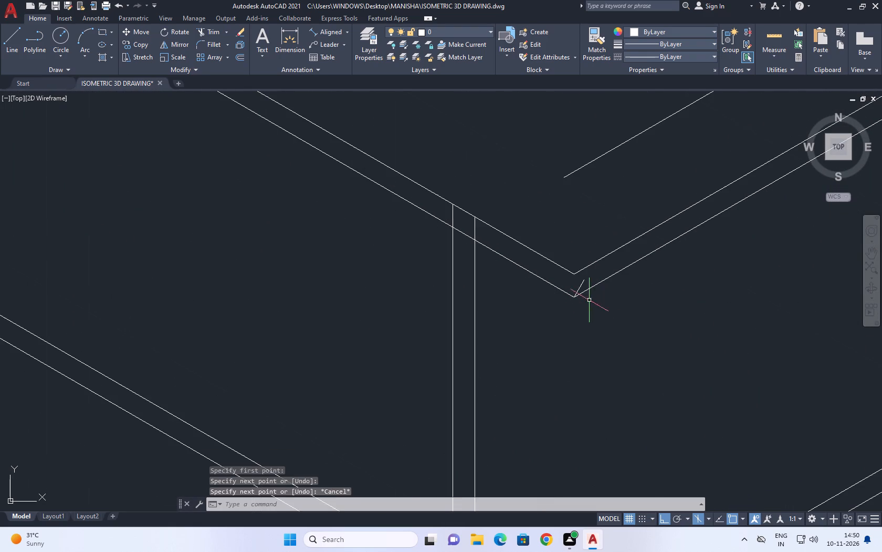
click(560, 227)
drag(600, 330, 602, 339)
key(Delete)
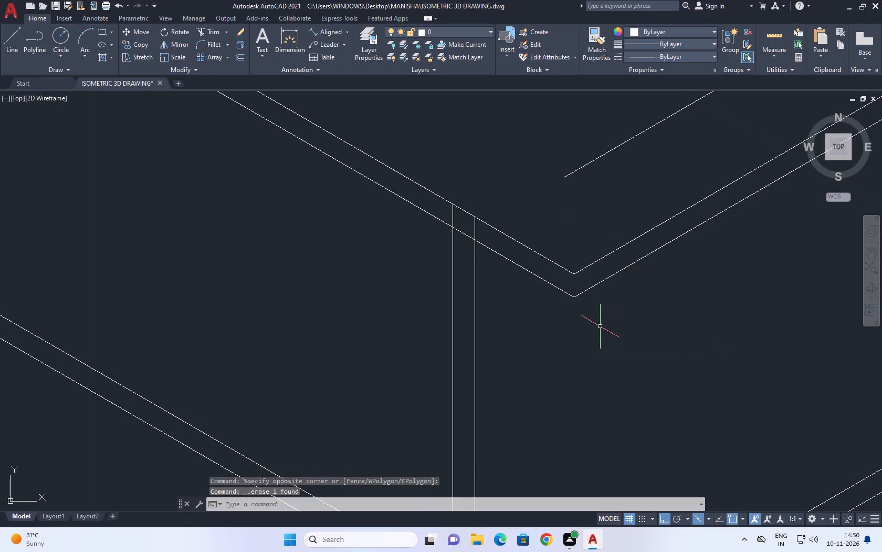
Draw a short vertical line joining the lower and upper corner points of the upper floor band.
key(l)
key(space)
click(576, 298)
click(576, 273)
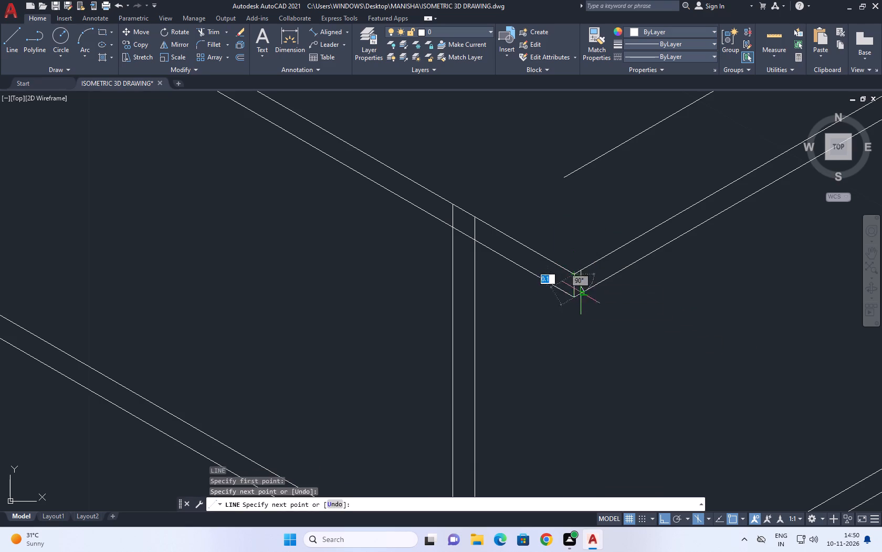
key(space)
Draw a vertical line 1 unit up from the upper corner point of the upper floor band.
scroll(588, 324, down, 3)
key(space)
scroll(585, 309, up, 2)
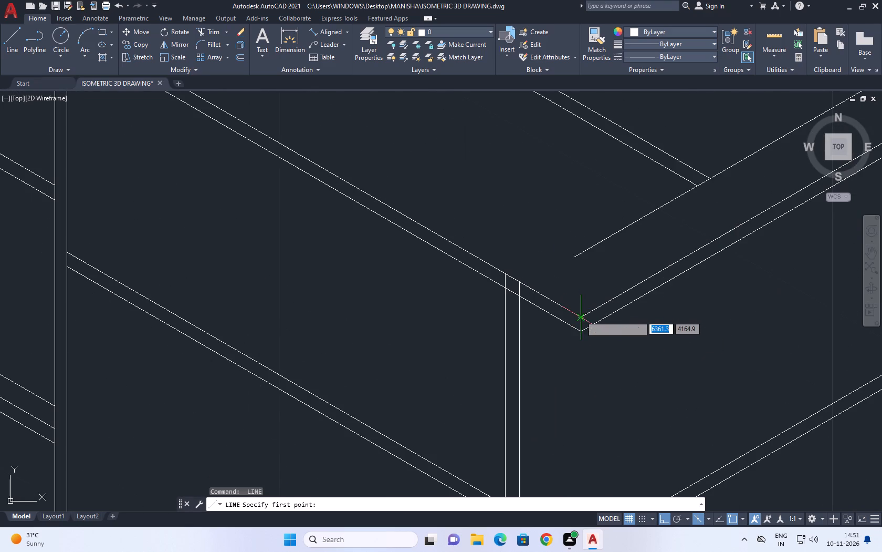
click(580, 315)
scroll(570, 241, down, 2)
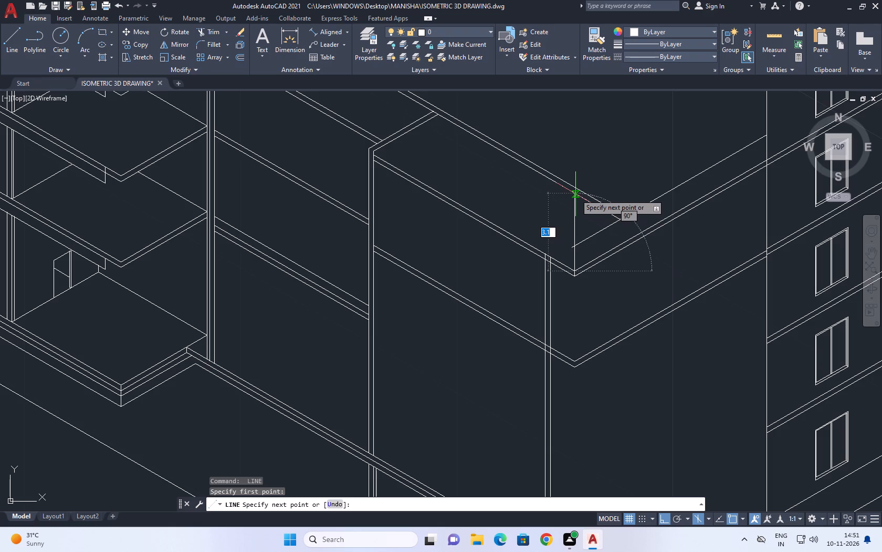
key(1)
key(space)
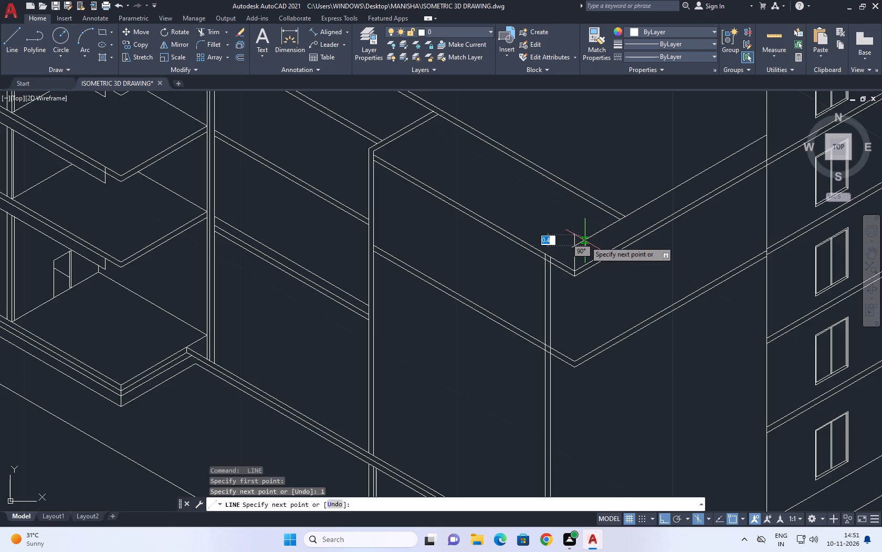
scroll(584, 237, down, 2)
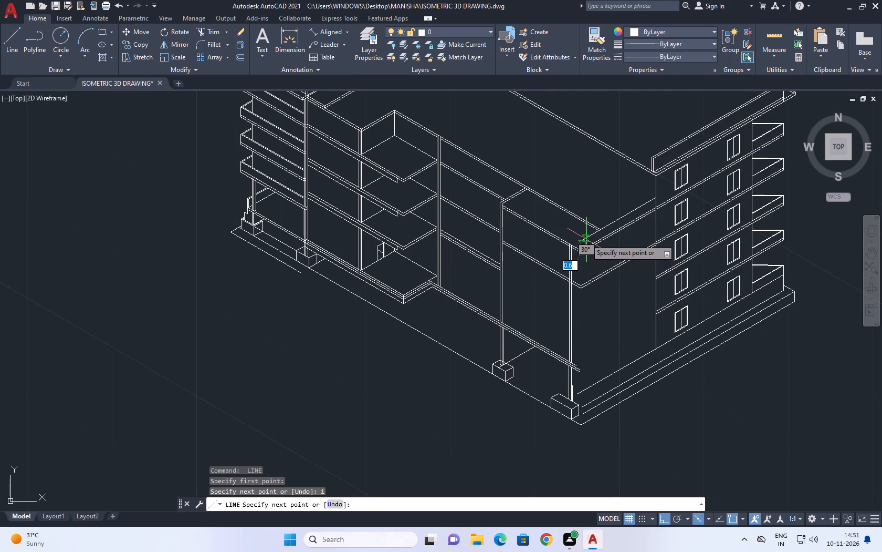
scroll(586, 224, up, 2)
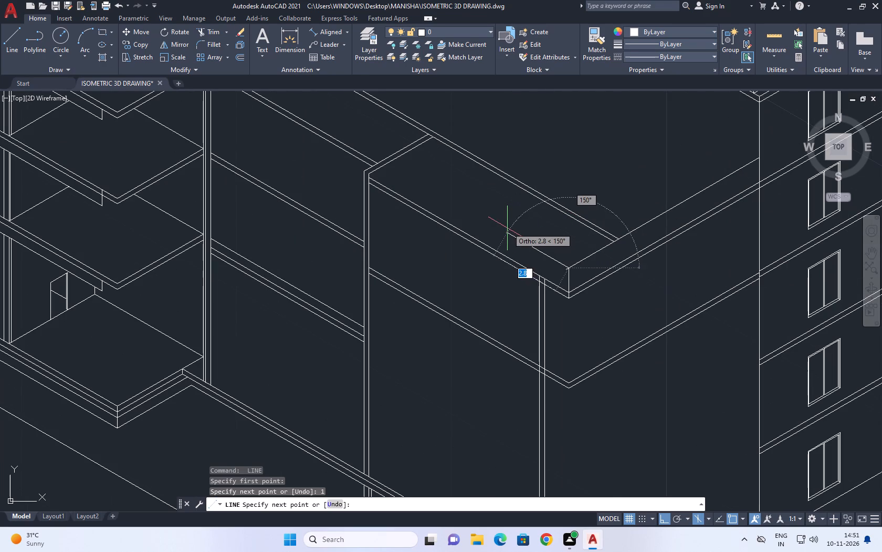
right_click(556, 238)
click(575, 247)
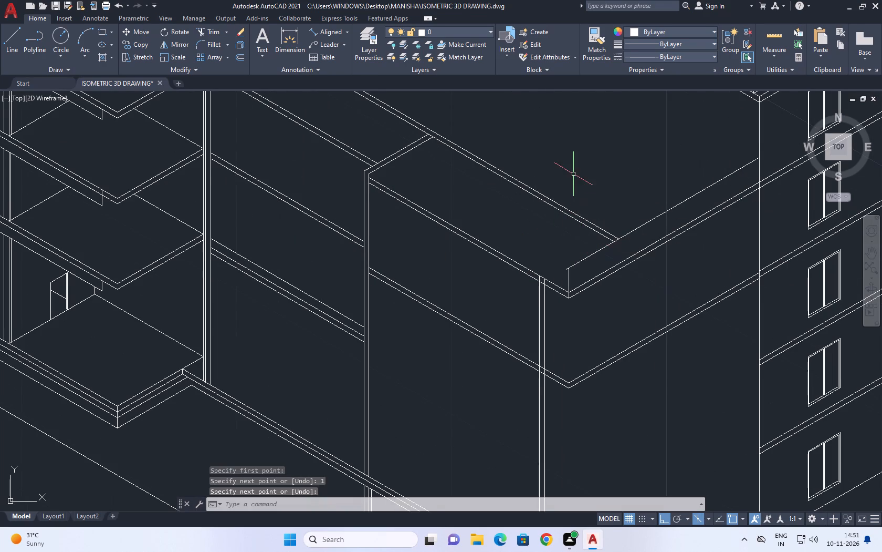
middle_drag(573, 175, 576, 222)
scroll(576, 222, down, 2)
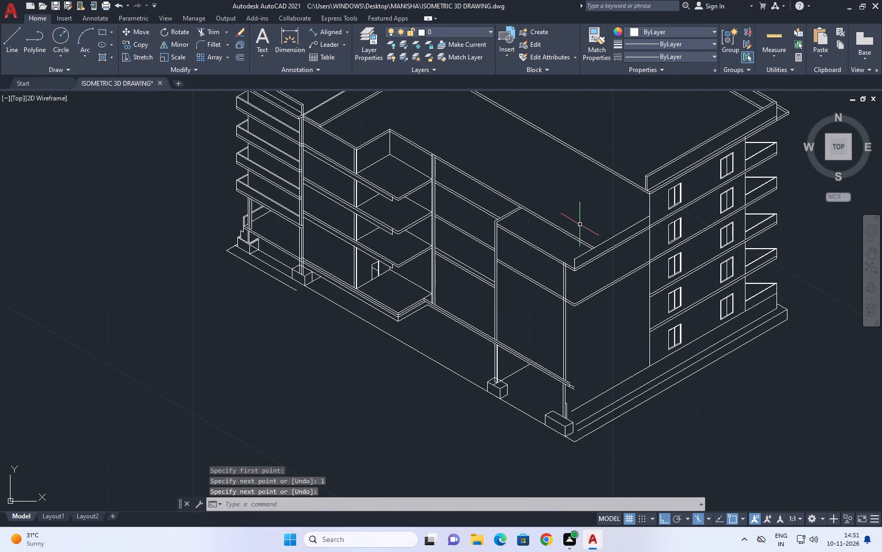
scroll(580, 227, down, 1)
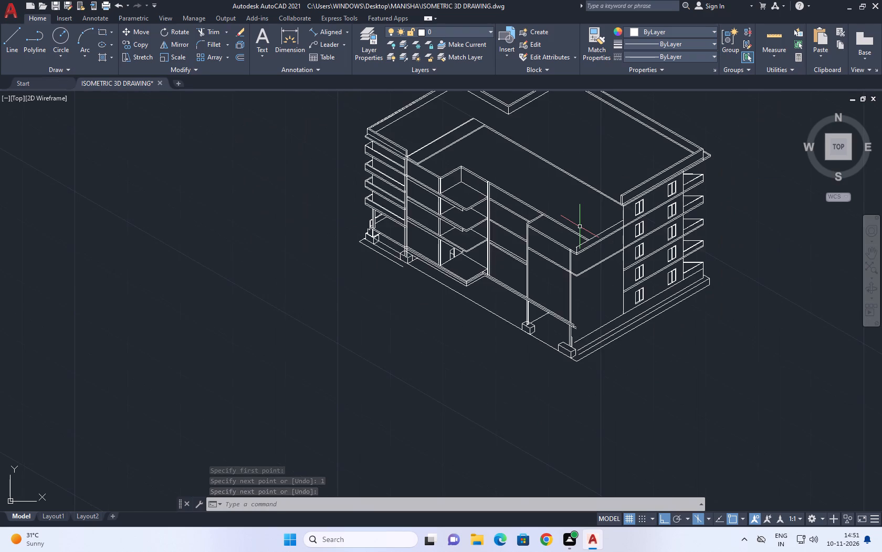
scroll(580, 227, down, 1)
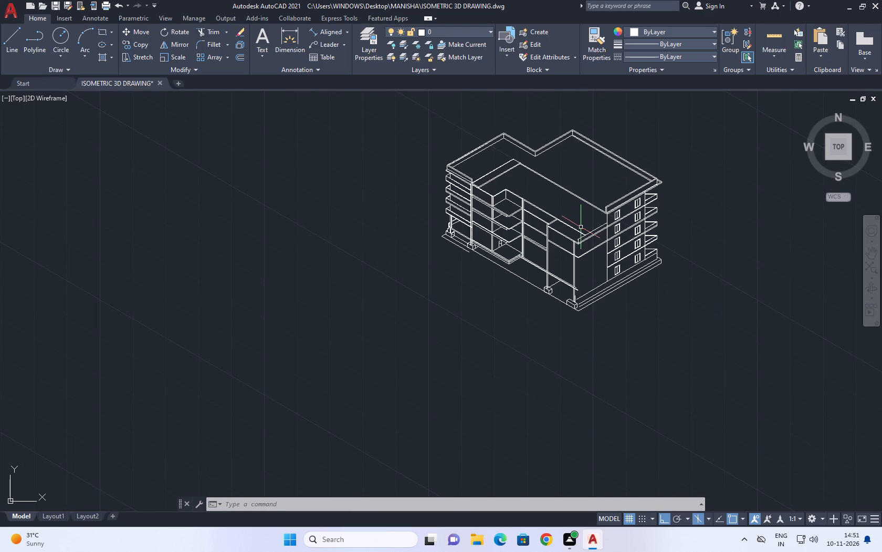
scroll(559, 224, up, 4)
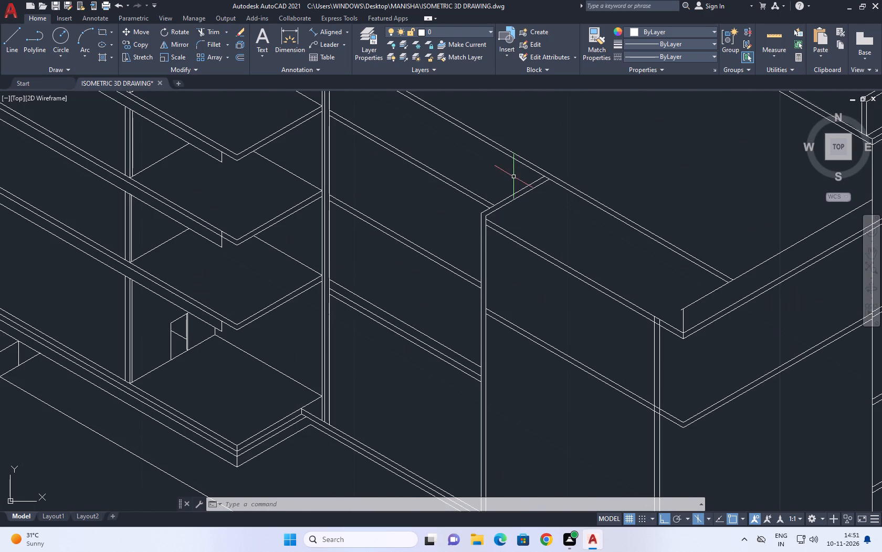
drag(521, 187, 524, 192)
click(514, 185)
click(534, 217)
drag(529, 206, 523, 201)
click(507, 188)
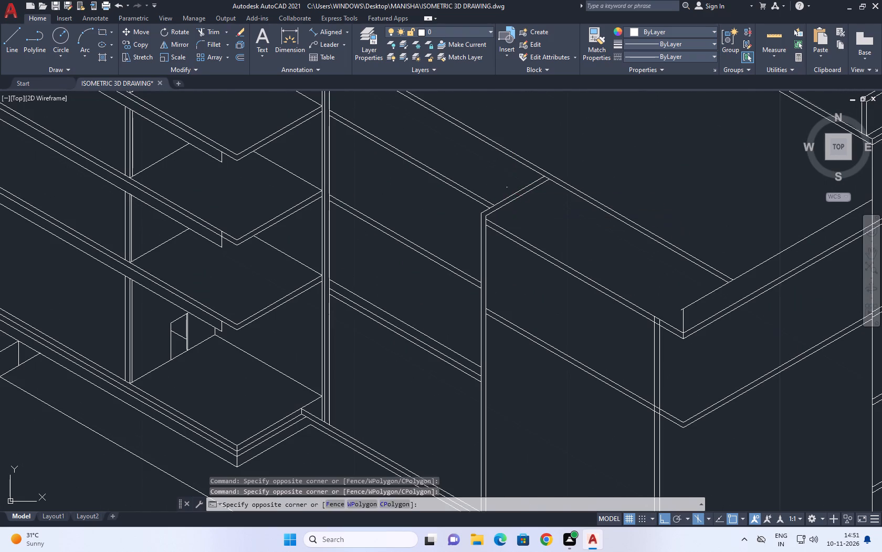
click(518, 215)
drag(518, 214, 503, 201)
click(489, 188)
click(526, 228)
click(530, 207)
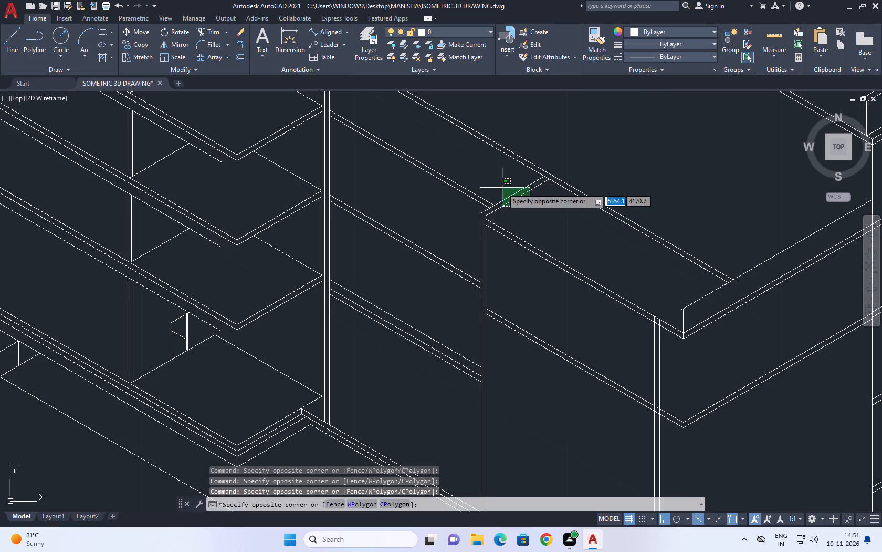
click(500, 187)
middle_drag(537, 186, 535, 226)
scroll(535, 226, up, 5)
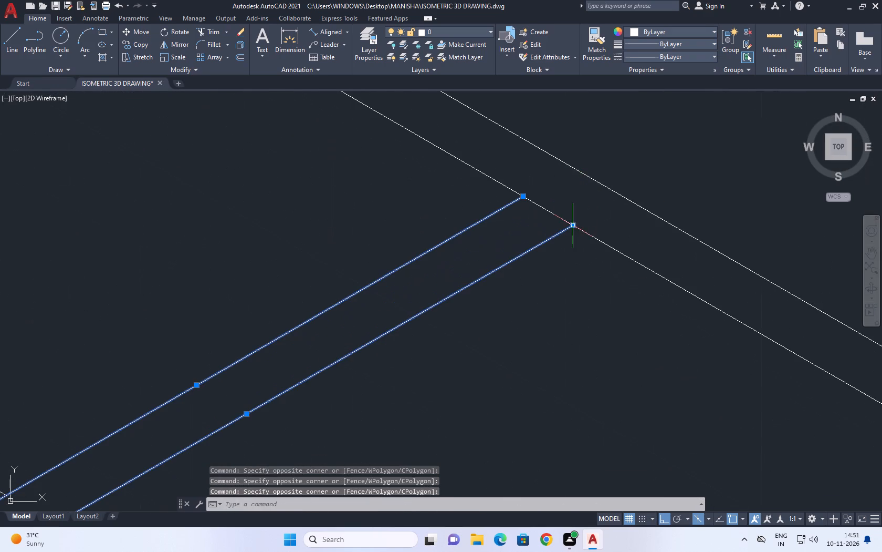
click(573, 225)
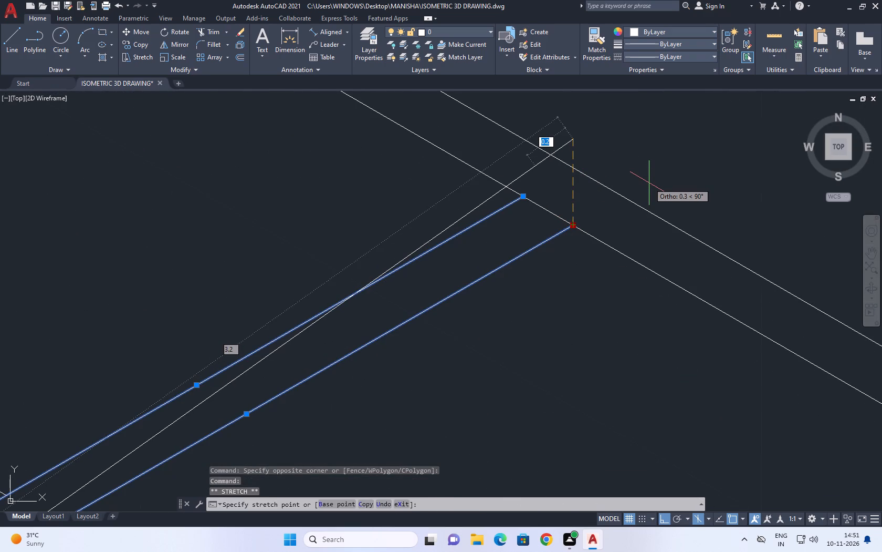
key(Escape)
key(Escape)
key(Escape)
Extend the two short slanted beam lines above the front facade's middle column to the outer of the two top beam lines.
text(EX)
key(space)
click(397, 227)
click(527, 291)
scroll(535, 275, up, 1)
scroll(535, 275, down, 8)
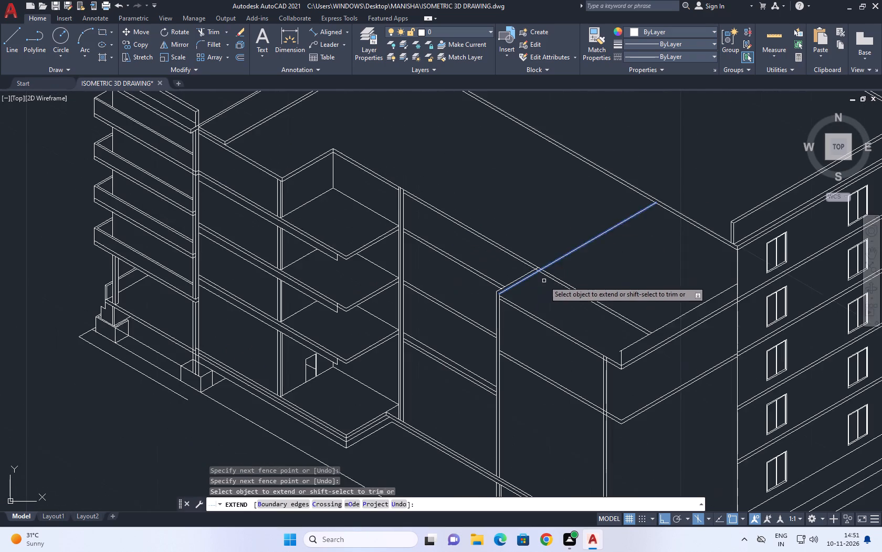
key(Escape)
Trim the side parapet's top edge line where it overshoots the vertical line at the front corner.
middle_drag(625, 369, 587, 331)
text(TR)
key(space)
scroll(579, 315, up, 3)
click(584, 313)
click(586, 320)
scroll(548, 224, down, 2)
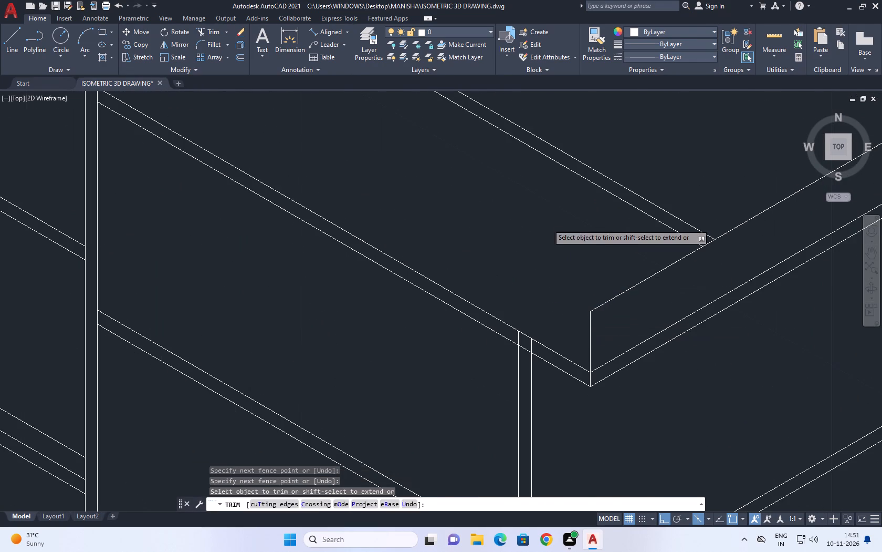
scroll(548, 224, down, 1)
key(Escape)
Copy the front corner's vertical parapet line 0.226 units back along the front facade direction.
middle_drag(591, 224, 613, 246)
scroll(594, 283, up, 2)
scroll(535, 316, up, 1)
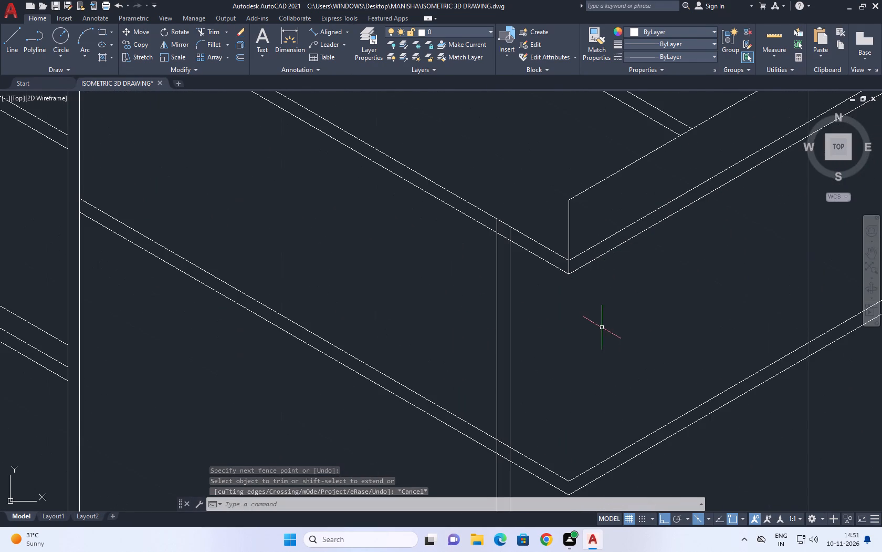
middle_drag(600, 328, 551, 332)
scroll(477, 245, up, 2)
click(572, 234)
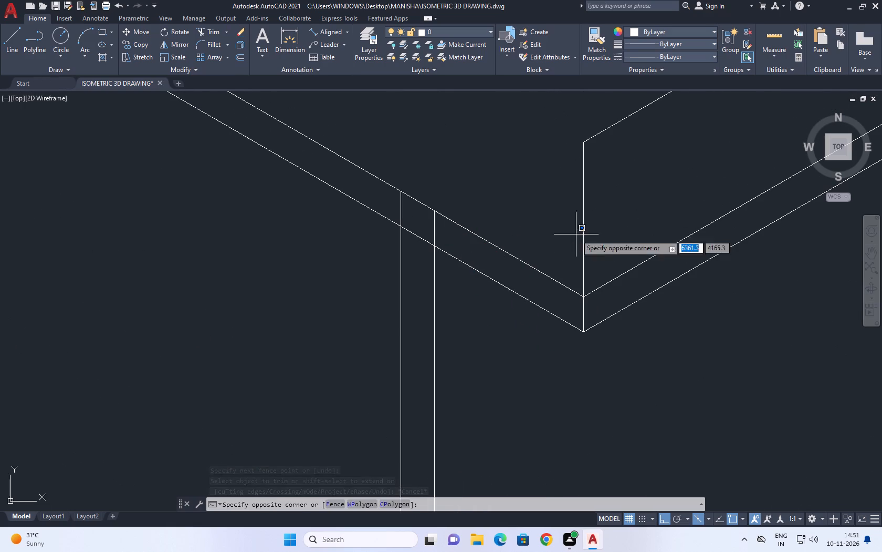
click(600, 229)
click(592, 222)
click(566, 220)
middle_drag(562, 221, 568, 241)
key(c)
text(O)
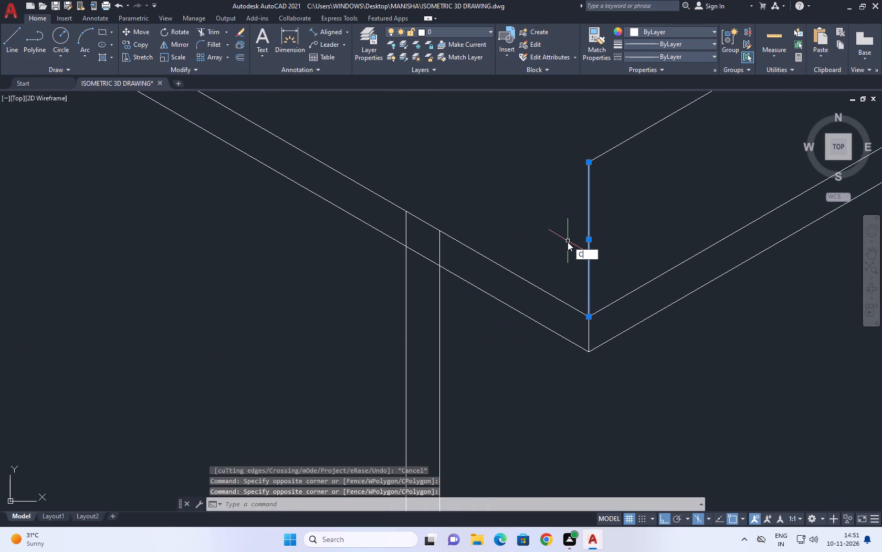
key(space)
click(571, 251)
text(0.)
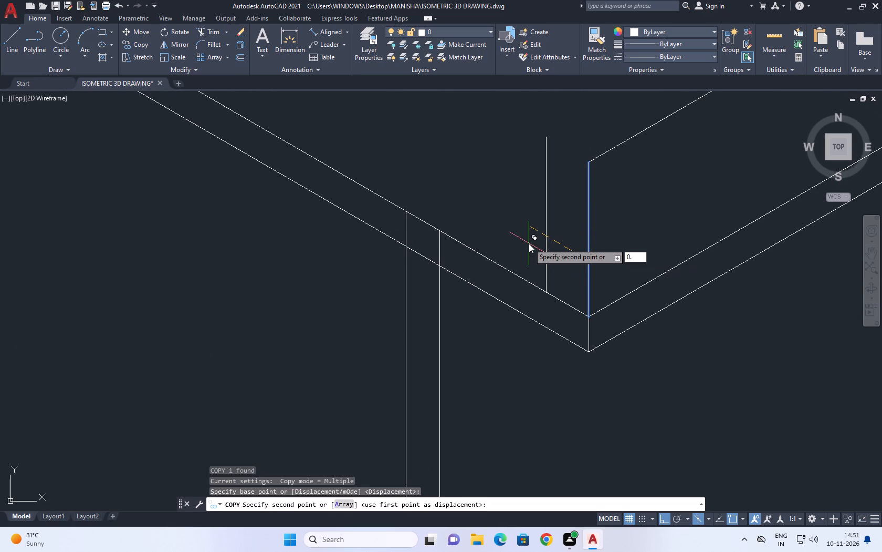
text(22)
text(6)
key(space)
key(Escape)
scroll(592, 258, down, 2)
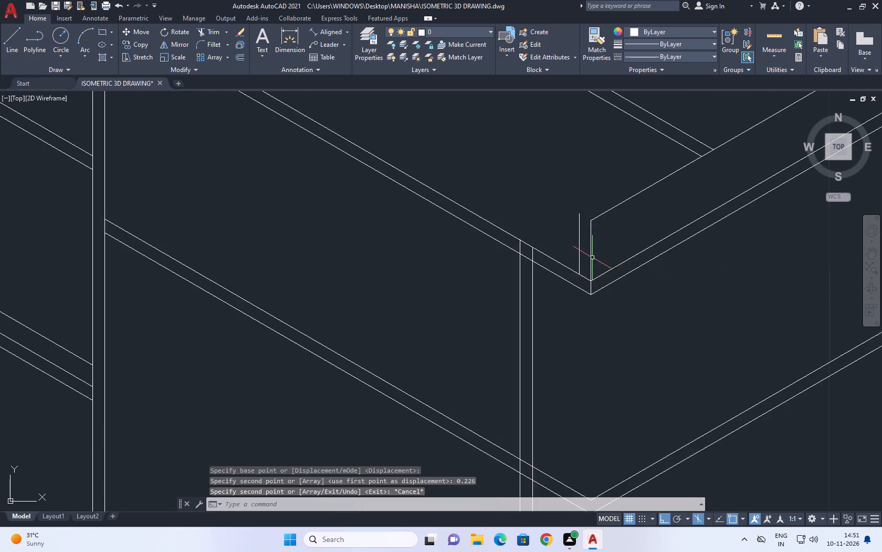
Draw a line from the copied vertical's upper end, parallel to the side parapet's top edge, past the taller block's vertical wall edge.
scroll(639, 265, down, 1)
scroll(705, 221, down, 1)
middle_drag(705, 221, 699, 241)
text(L)
key(space)
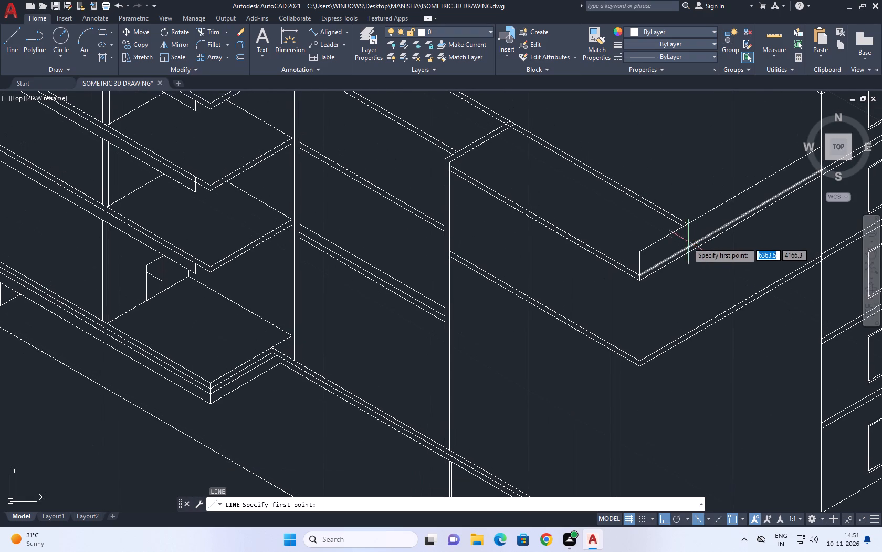
click(634, 250)
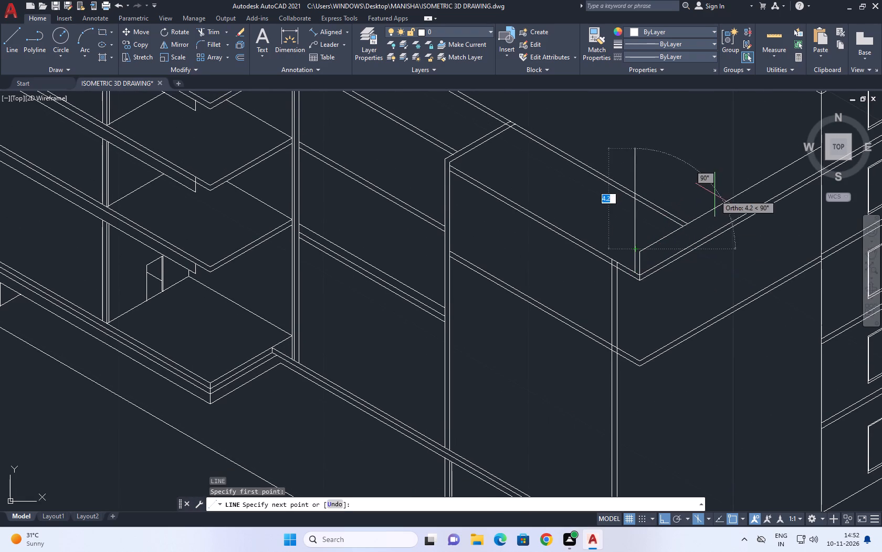
middle_drag(715, 194, 645, 260)
key(F5)
scroll(794, 199, up, 2)
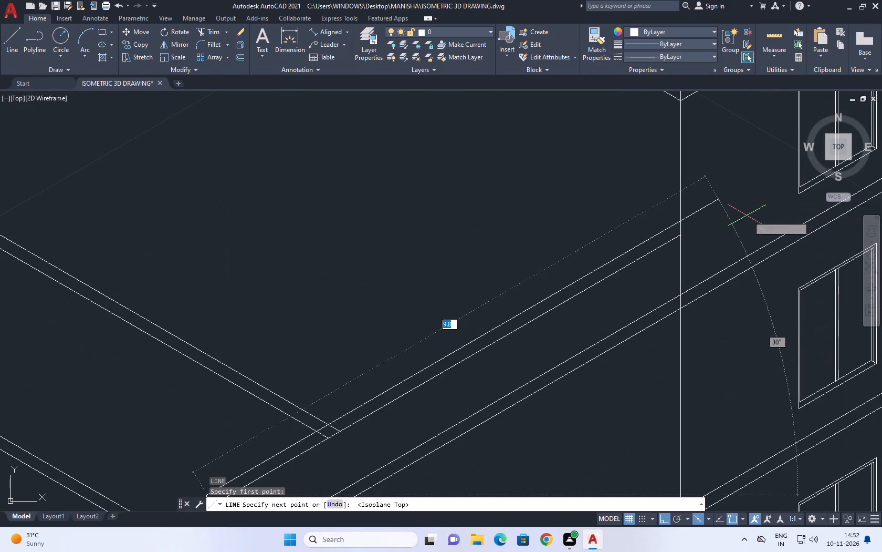
click(710, 208)
key(Escape)
Trim the two front beam line ends at the new parapet line, and trim that line's overhang past the taller block's wall edge.
middle_drag(616, 260, 760, 238)
scroll(667, 258, up, 1)
key(t)
key(r)
key(space)
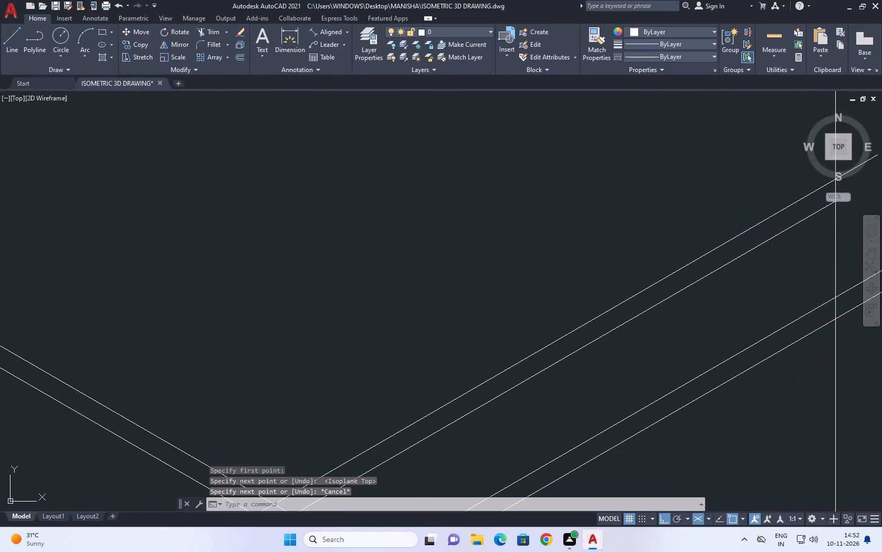
scroll(739, 238, down, 3)
scroll(623, 295, up, 3)
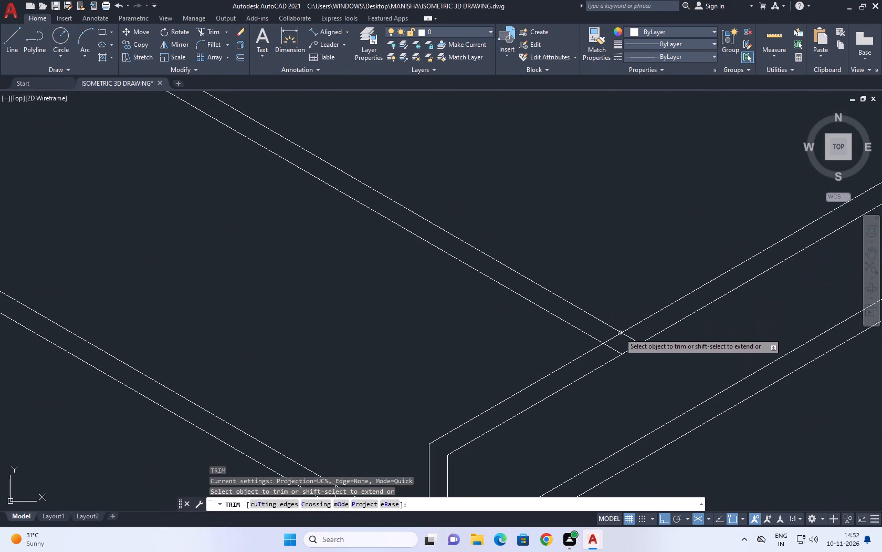
click(625, 335)
click(615, 349)
scroll(547, 339, down, 3)
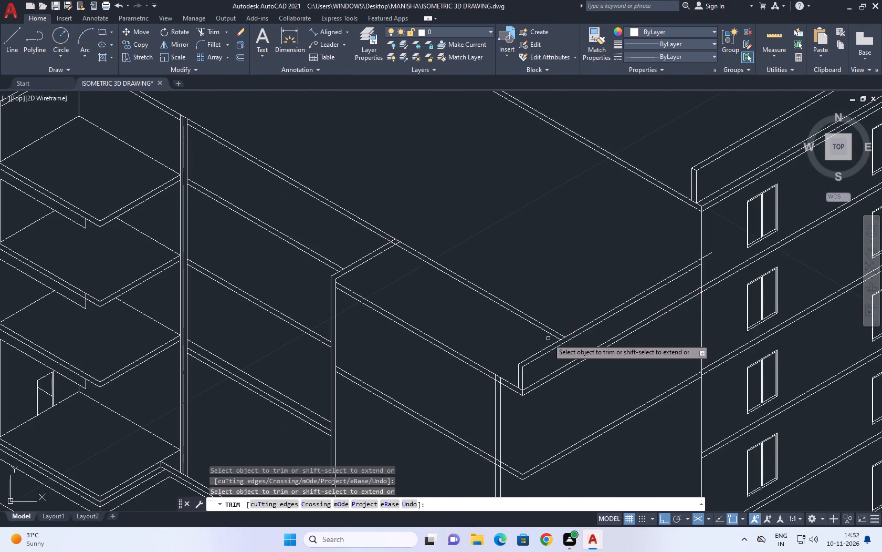
scroll(712, 256, up, 1)
click(707, 253)
scroll(699, 251, down, 2)
key(Escape)
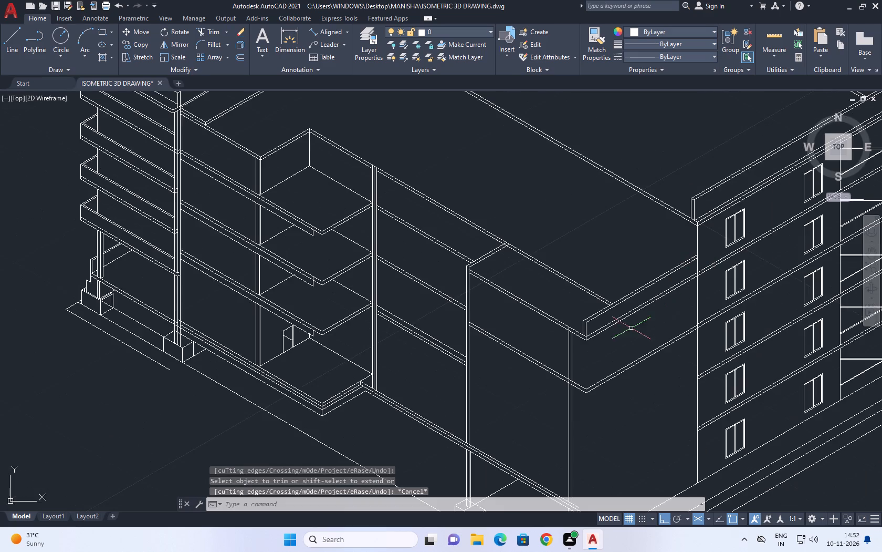
Draw a short line joining the upper ends of the two vertical parapet lines at the front corner.
scroll(585, 329, up, 2)
middle_drag(532, 312, 559, 323)
key(l)
key(space)
scroll(611, 321, up, 1)
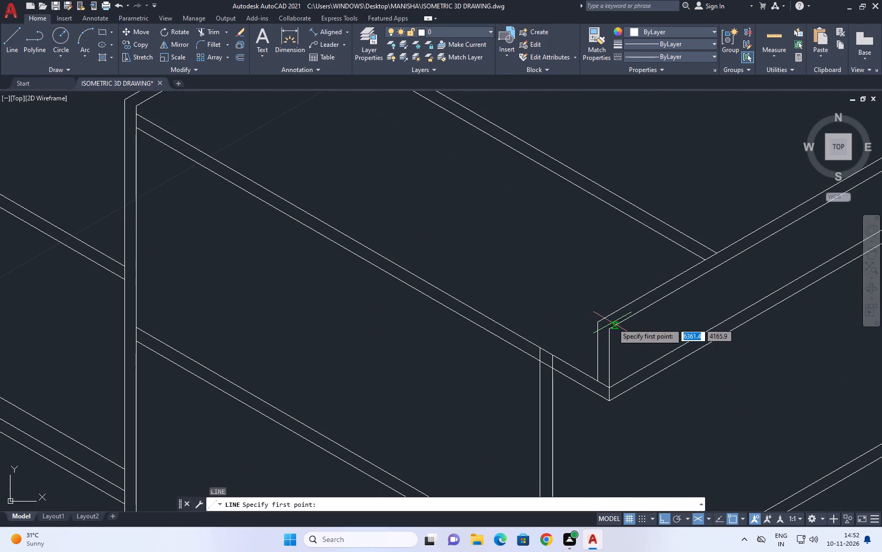
click(606, 330)
click(594, 322)
key(Escape)
scroll(627, 304, down, 2)
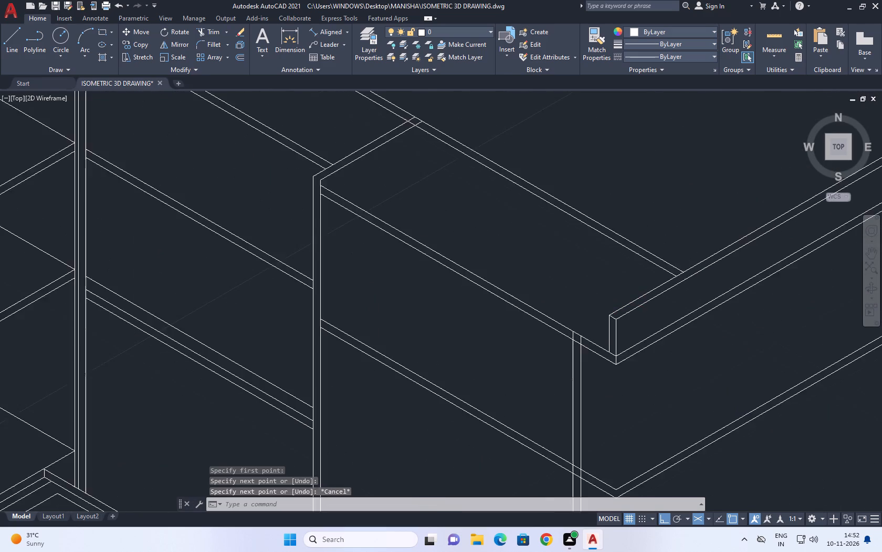
Trim the front corner column's two vertical lines where they cross the top floor band.
key(space)
scroll(593, 327, up, 2)
key(Escape)
text(TR)
key(space)
click(604, 328)
click(586, 321)
scroll(586, 312, down, 2)
key(Escape)
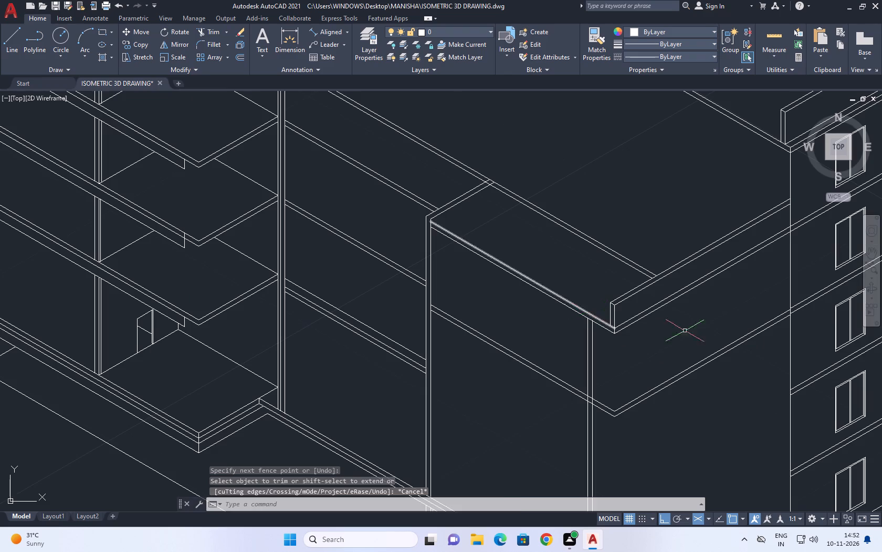
Draw a vertical line about 17.6 units long from the top floor band's lower corner point down to the ground outline's front corner.
scroll(657, 297, down, 1)
middle_drag(710, 302, 675, 274)
middle_drag(600, 358, 629, 293)
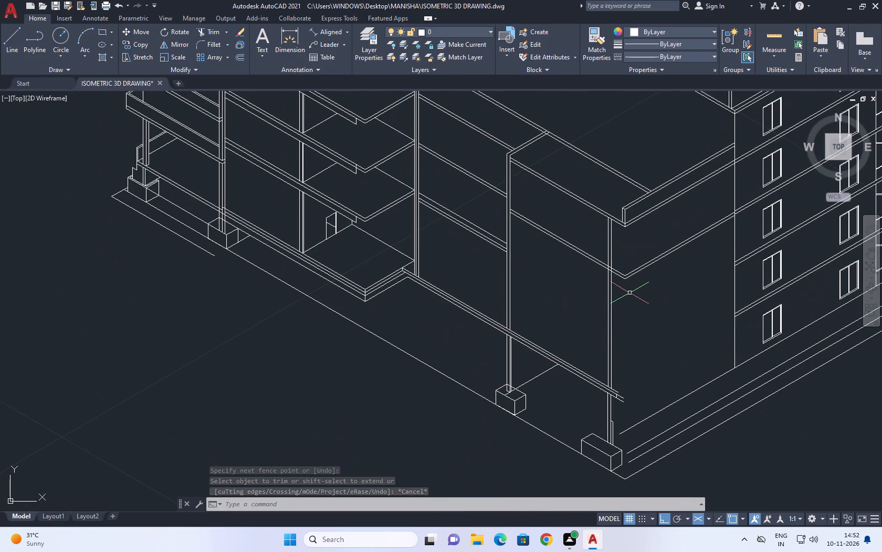
text(L)
key(space)
scroll(617, 239, up, 1)
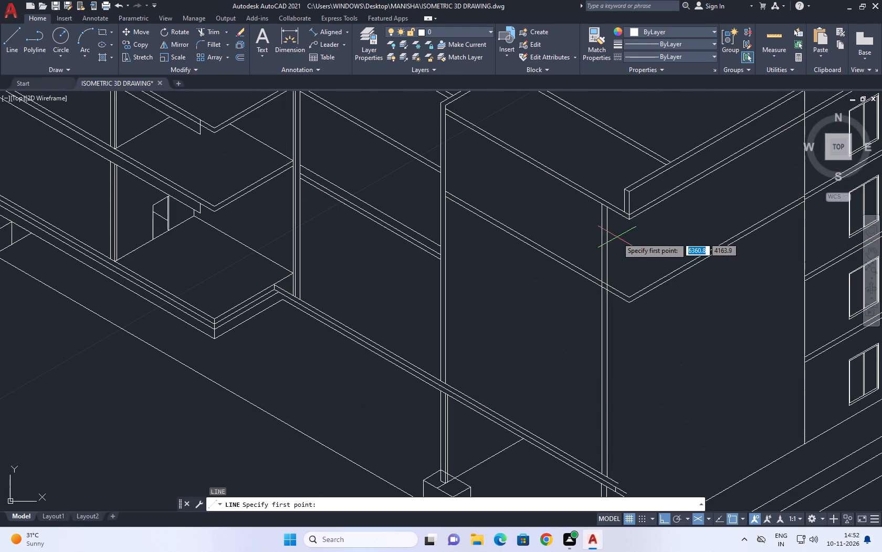
click(627, 222)
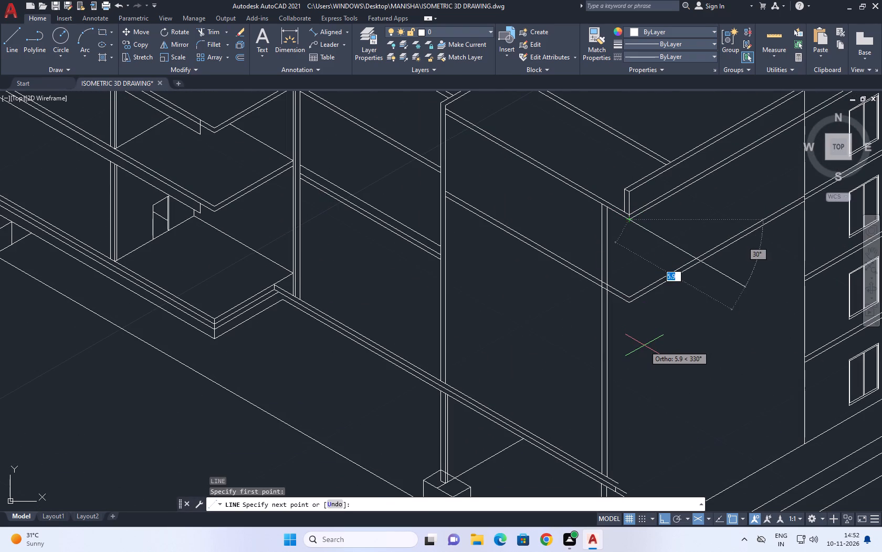
key(F5)
middle_drag(639, 388, 654, 297)
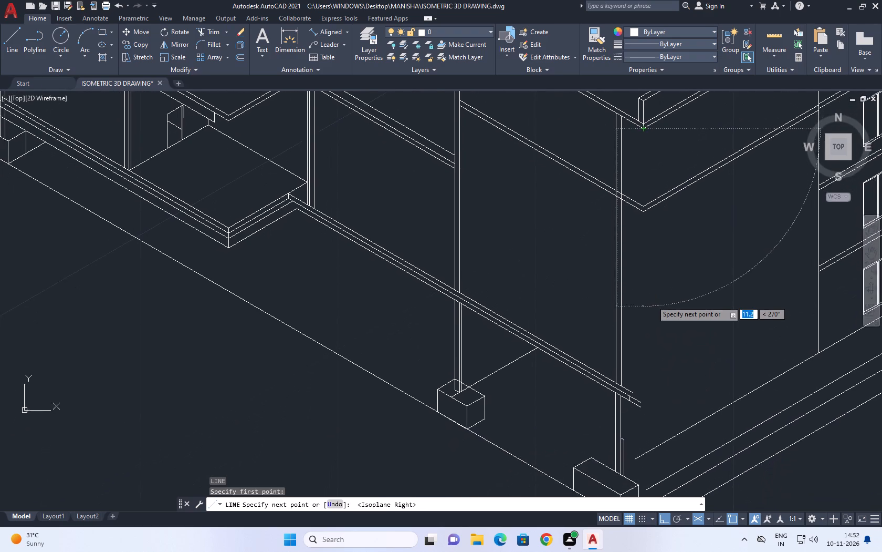
middle_drag(654, 297, 660, 277)
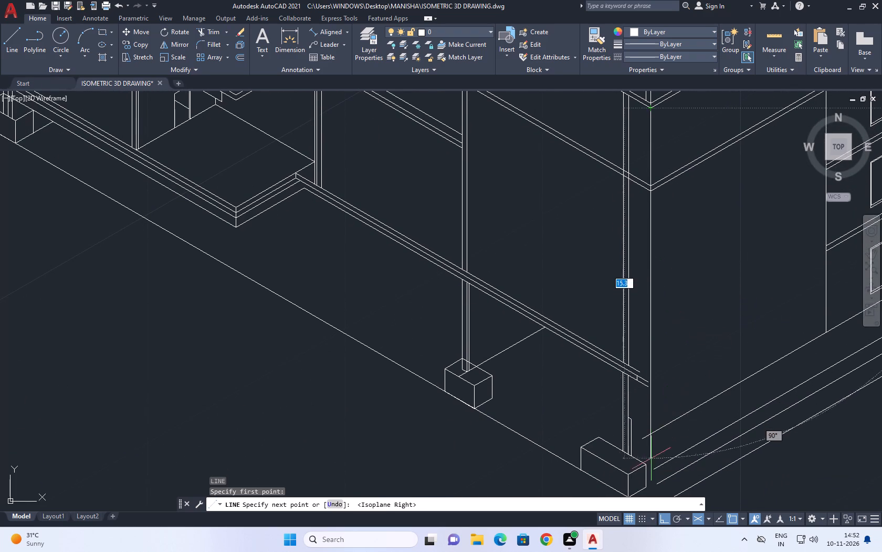
scroll(646, 467, up, 1)
middle_drag(644, 485, 643, 326)
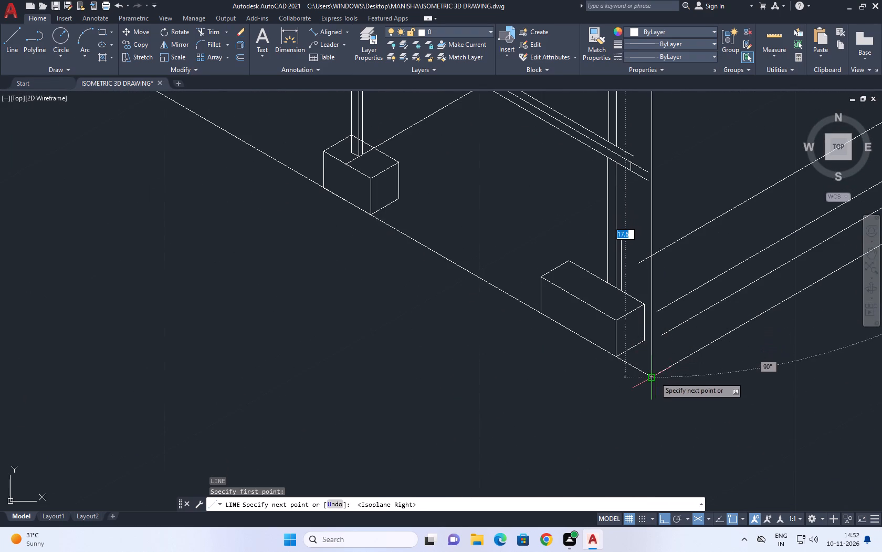
click(652, 377)
key(Escape)
scroll(651, 364, down, 2)
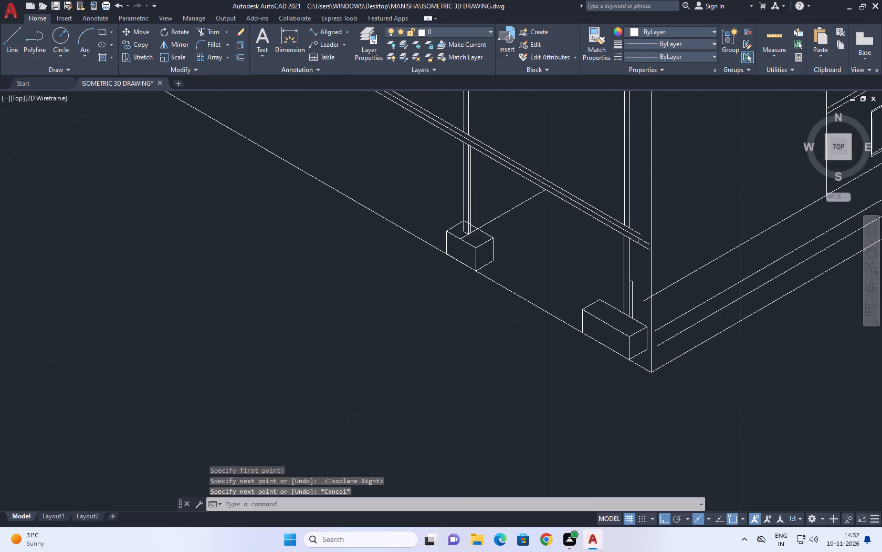
middle_click(651, 364)
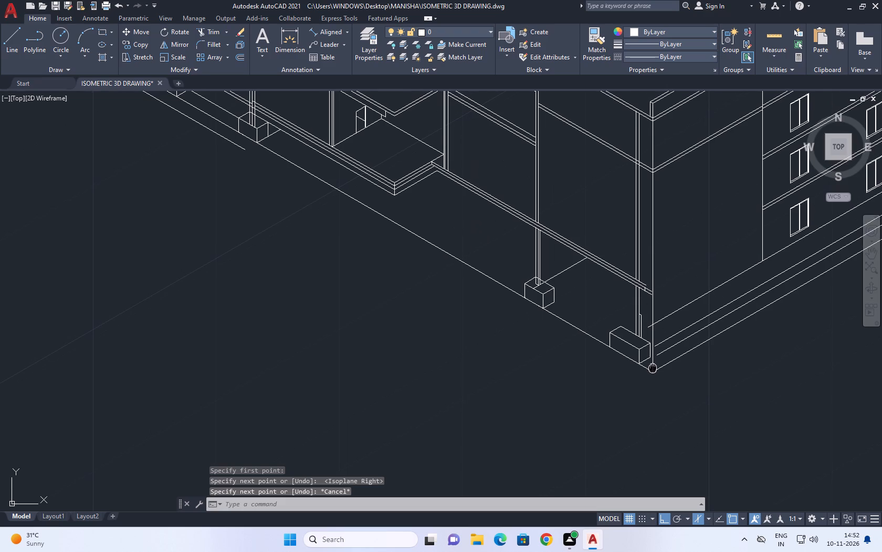
middle_drag(679, 290, 680, 309)
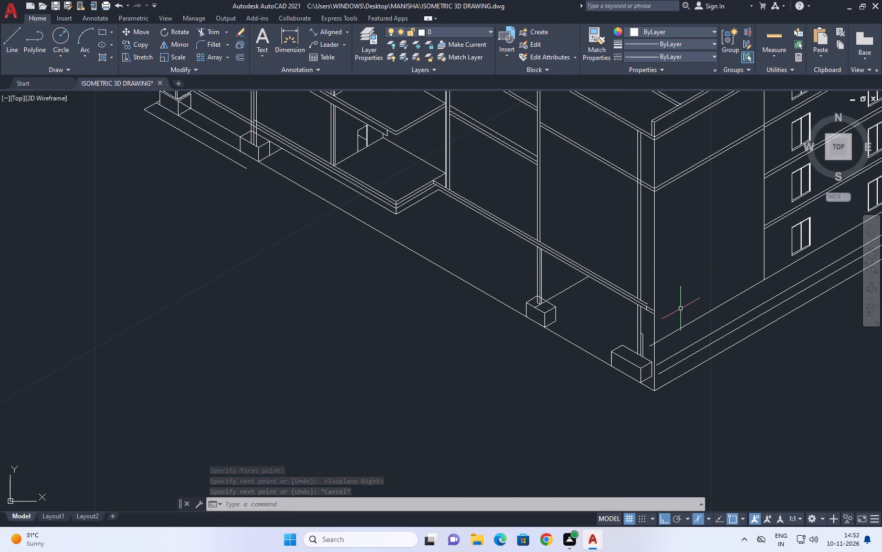
Trim the side wall's base line where it overhangs past the vertical edge at the front corner.
text(TR)
key(space)
scroll(653, 355, up, 2)
click(643, 323)
click(643, 340)
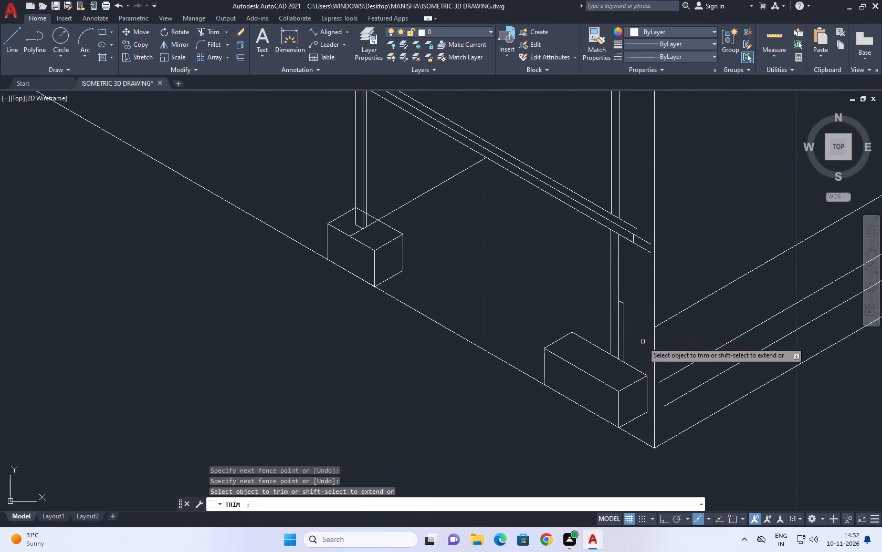
scroll(645, 310, down, 2)
key(Escape)
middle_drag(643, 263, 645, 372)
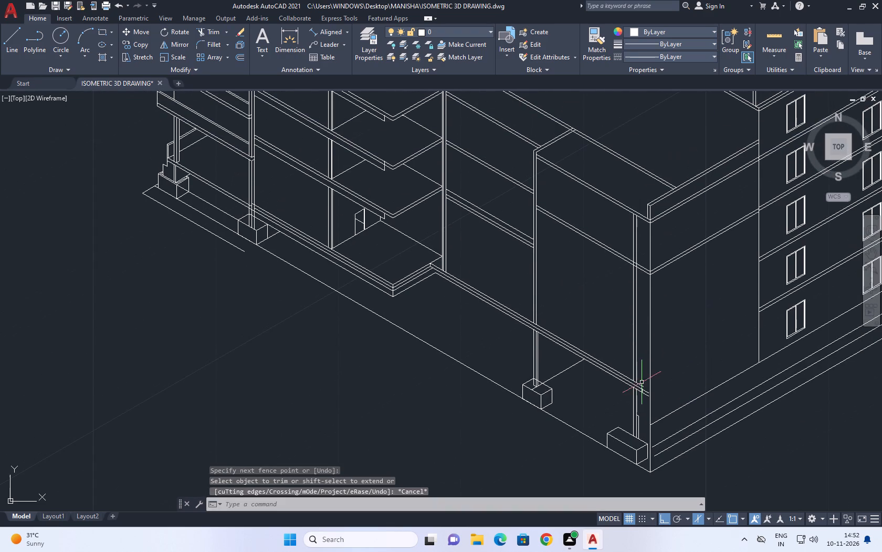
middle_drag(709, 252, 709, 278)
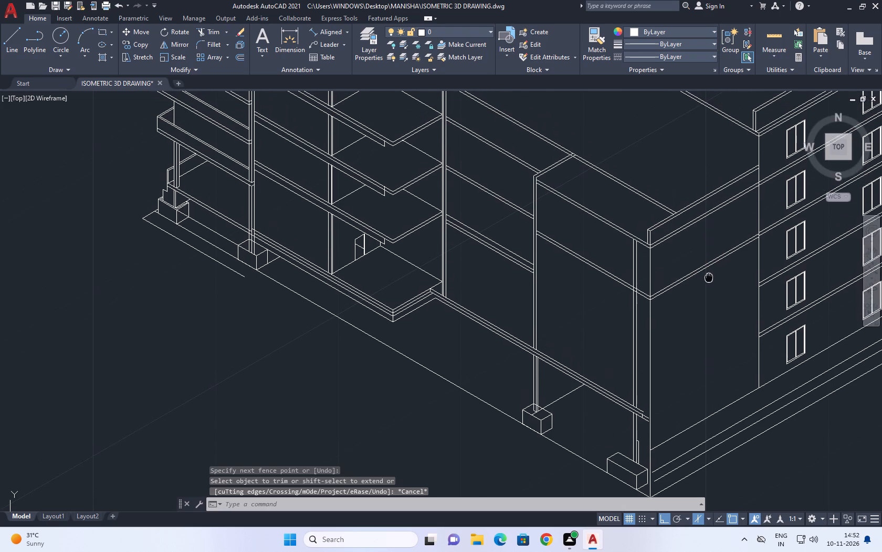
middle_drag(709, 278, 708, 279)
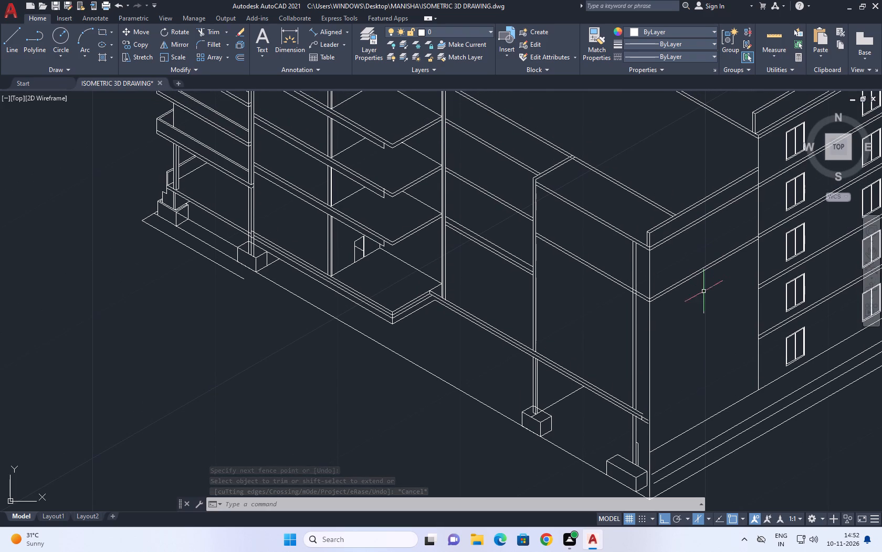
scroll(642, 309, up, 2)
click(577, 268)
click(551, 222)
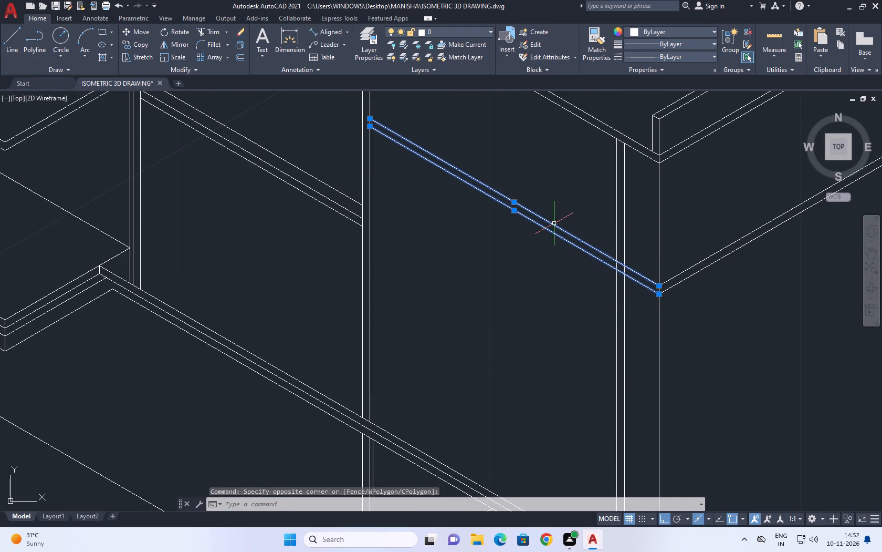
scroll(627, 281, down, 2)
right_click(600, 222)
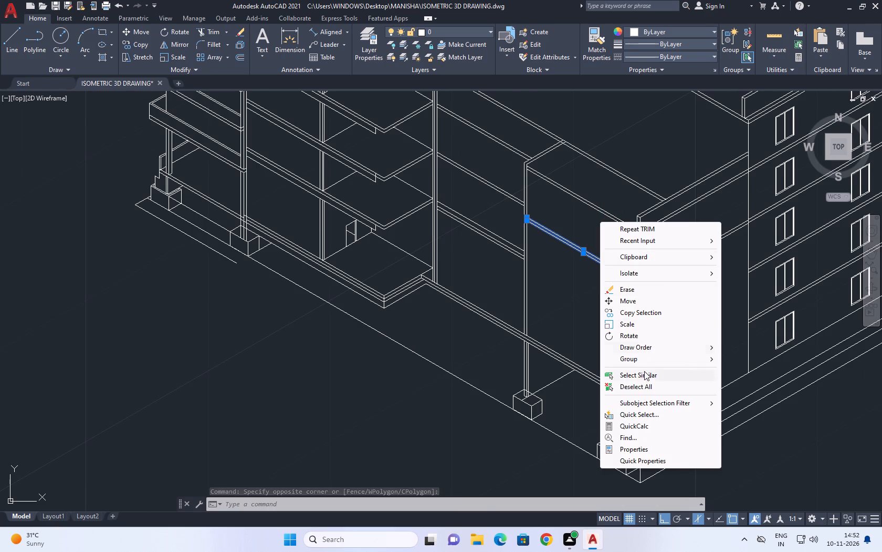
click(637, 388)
Copy the lower block's side-wall floor band lines straight down to the taller block's two lower floor band levels.
middle_drag(685, 279, 668, 286)
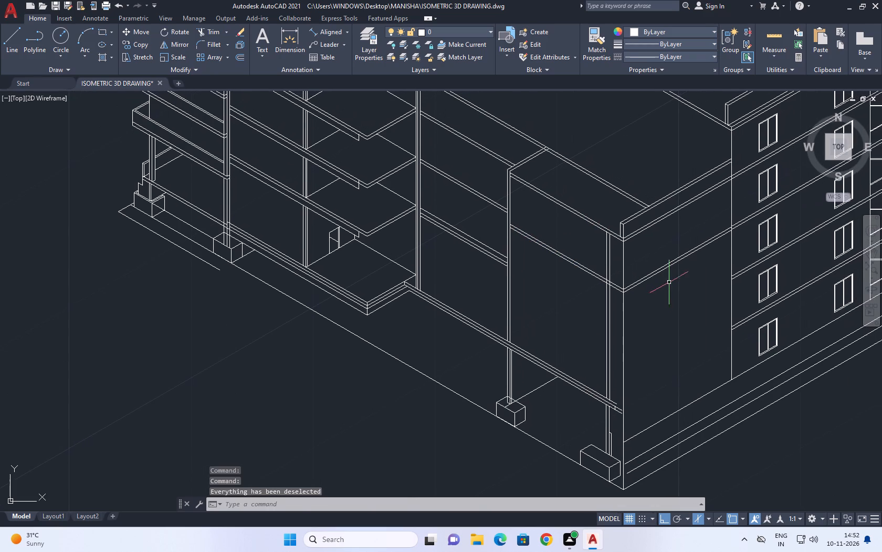
click(671, 281)
click(656, 255)
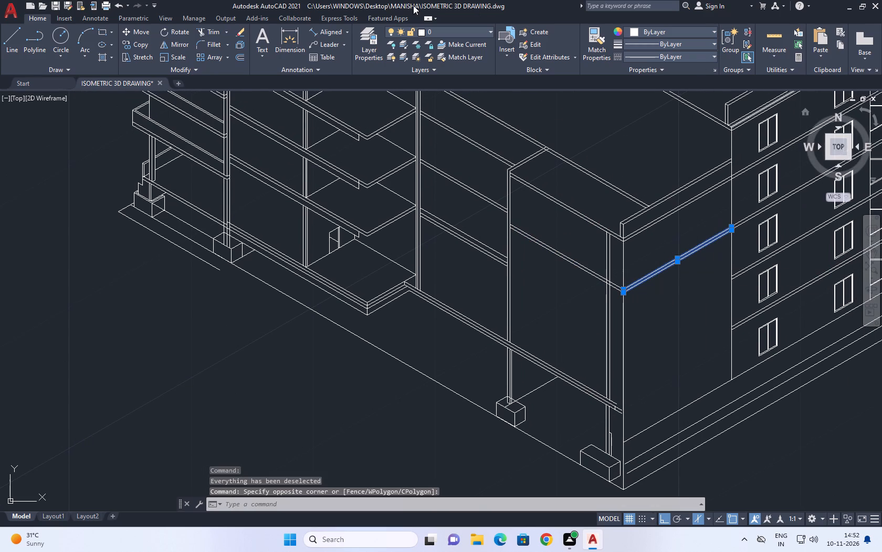
click(144, 47)
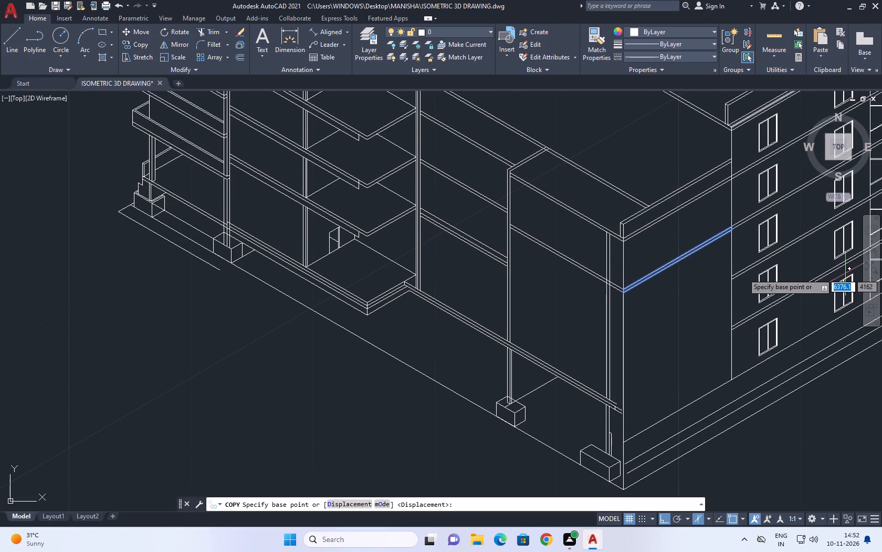
scroll(728, 228, up, 3)
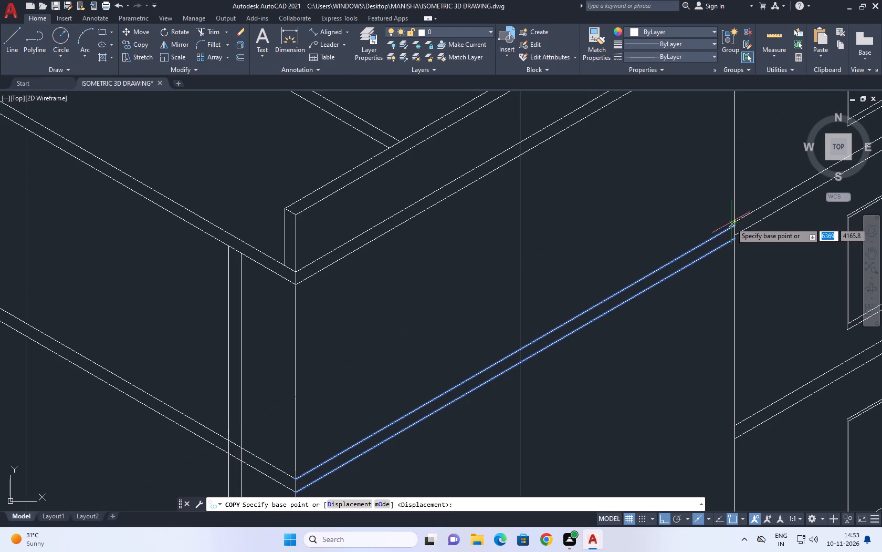
click(738, 233)
scroll(736, 223, down, 2)
scroll(729, 299, up, 1)
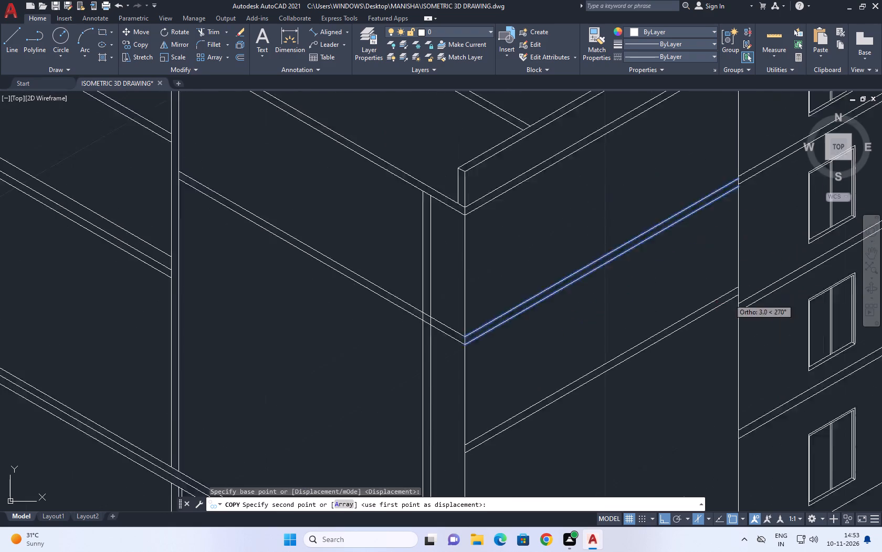
scroll(729, 299, up, 1)
click(748, 320)
scroll(718, 238, down, 4)
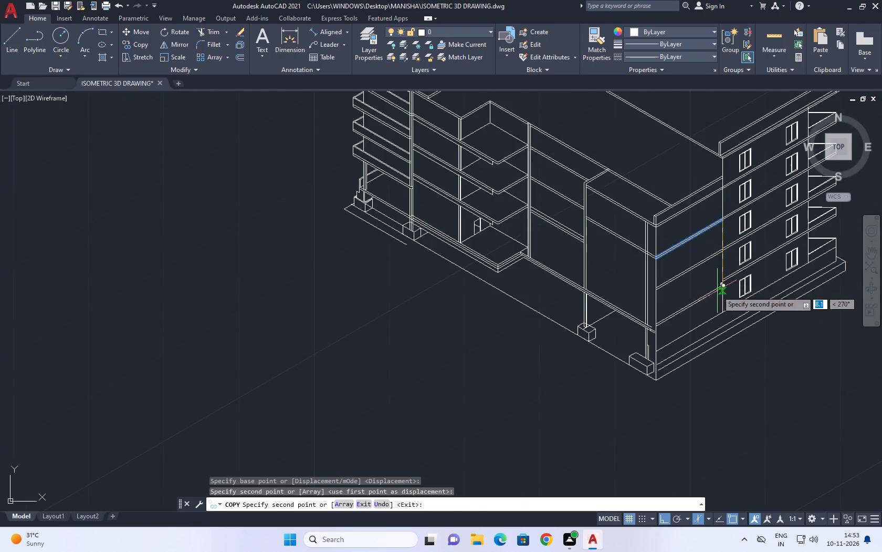
scroll(717, 291, up, 3)
click(730, 261)
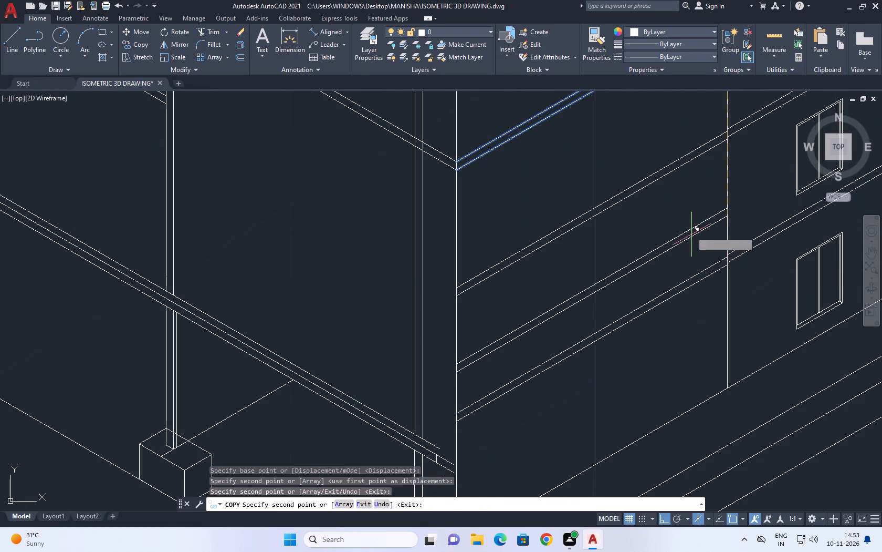
right_click(688, 227)
click(703, 241)
Copy the lower block's side-wall base line straight up by about 0.9 units.
scroll(675, 238, down, 3)
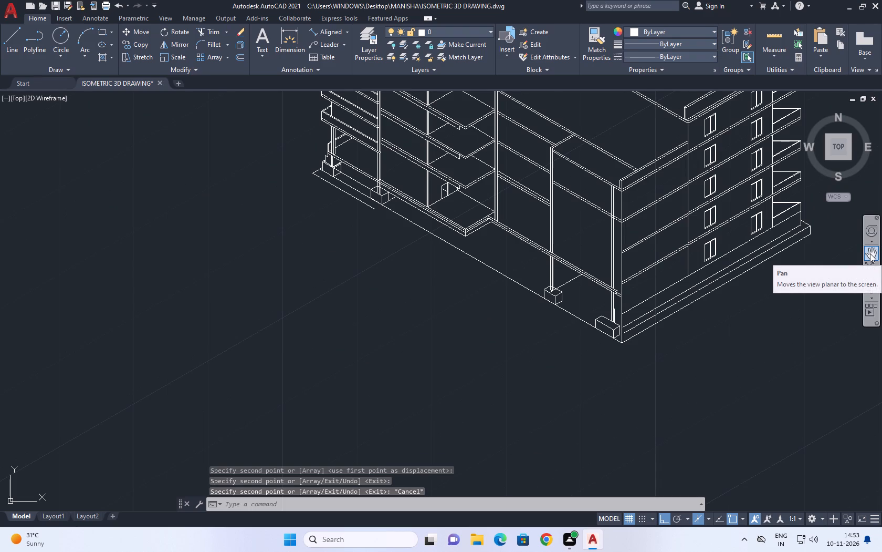
scroll(671, 285, up, 1)
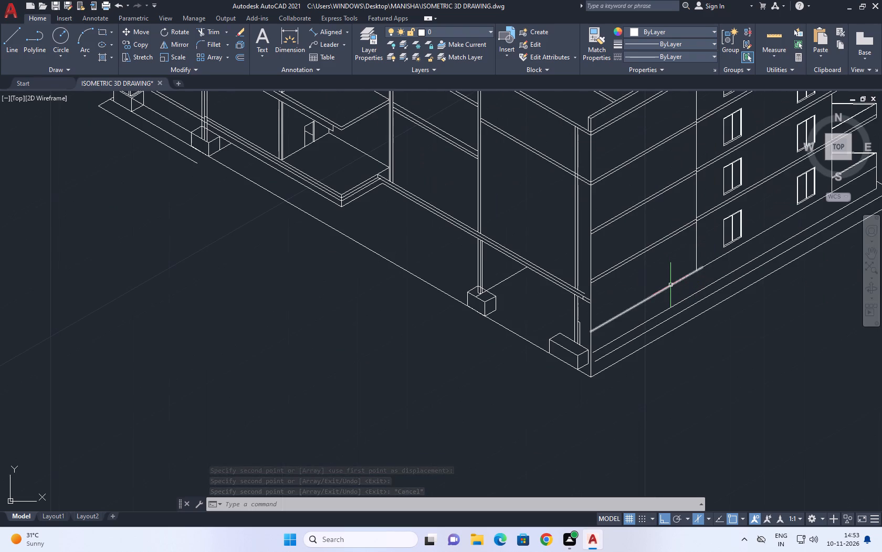
click(670, 285)
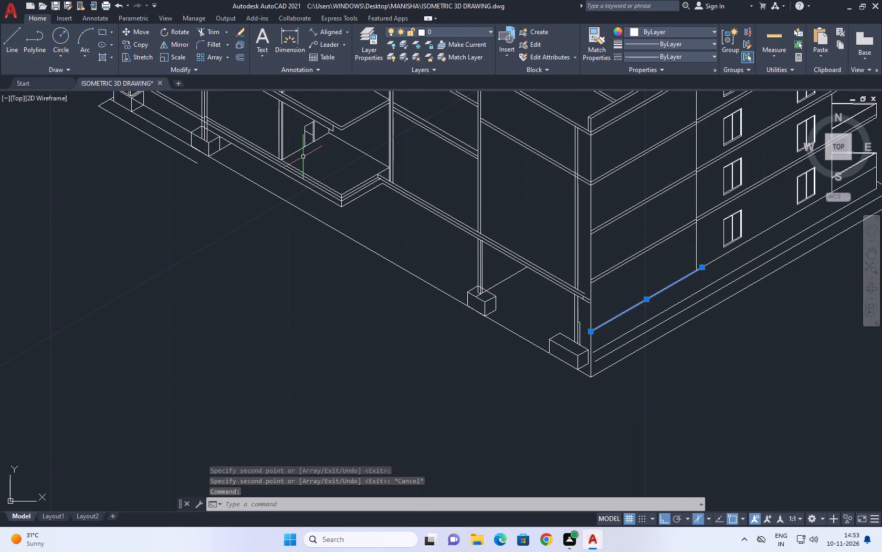
click(135, 40)
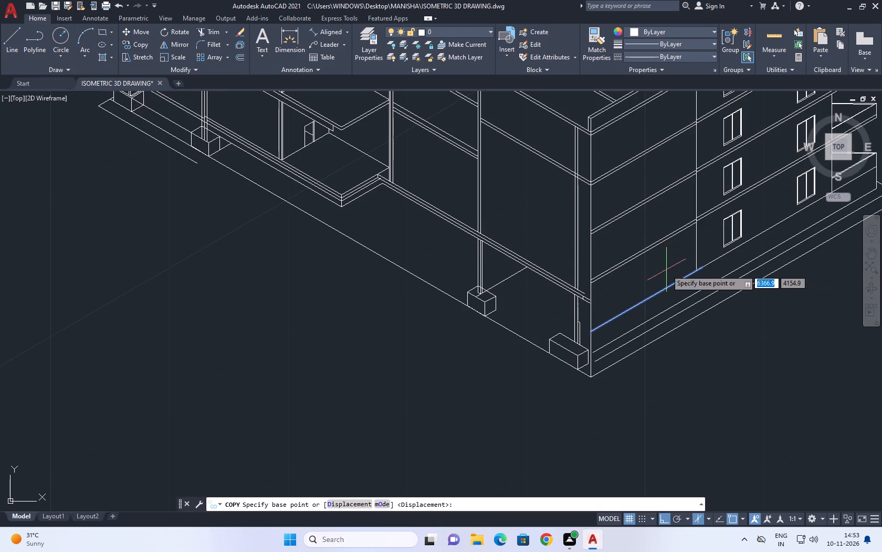
click(666, 270)
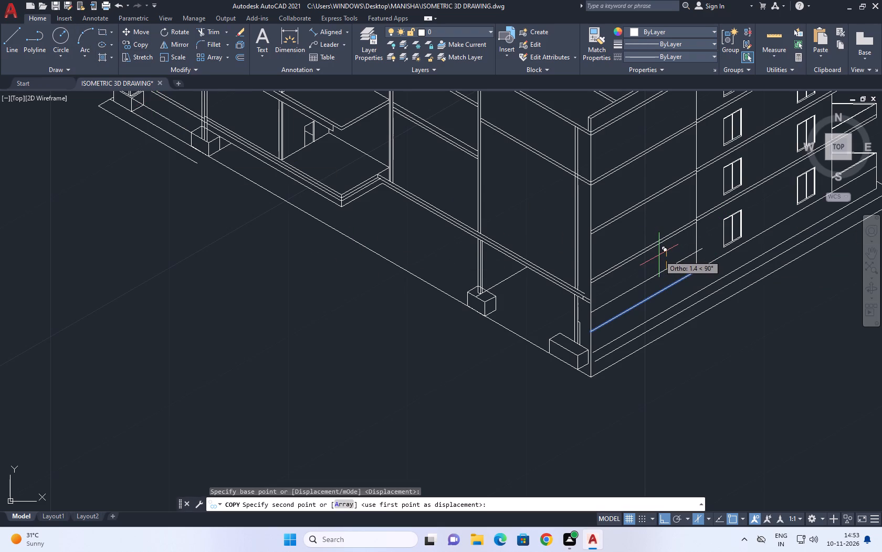
click(659, 261)
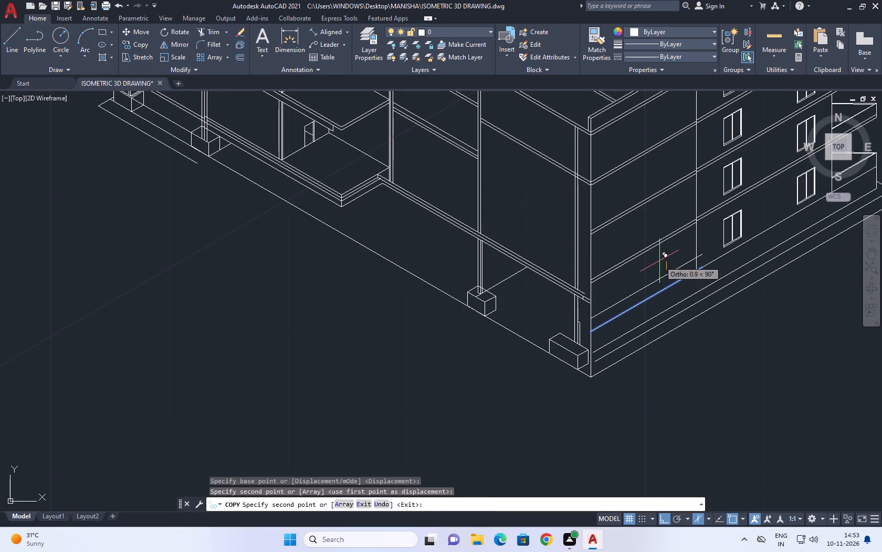
right_click(637, 199)
click(644, 213)
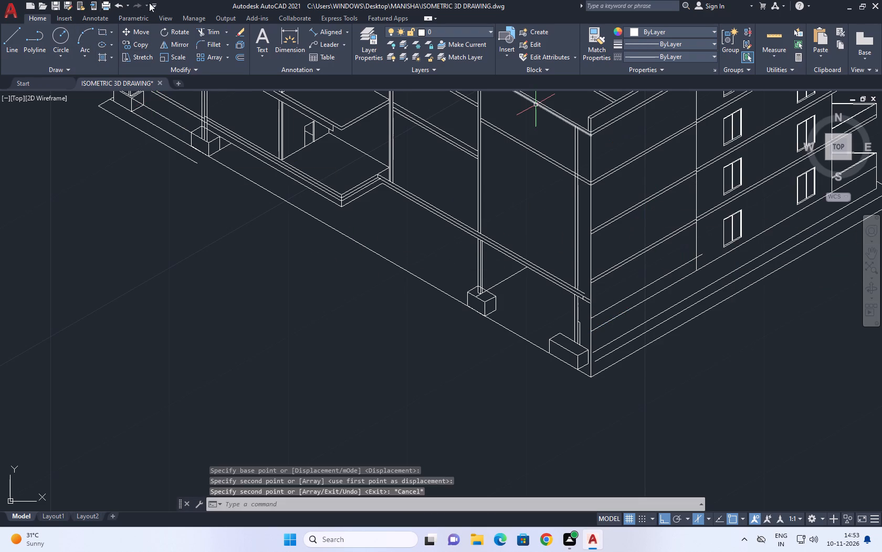
Trim the copied base line's overhang past the taller block's vertical wall edge.
click(211, 29)
scroll(724, 247, up, 2)
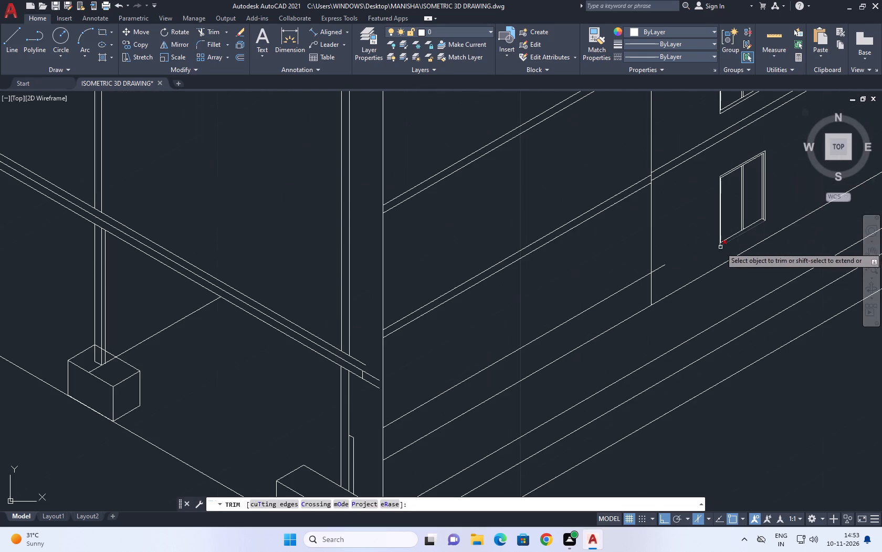
click(660, 264)
drag(659, 273, 659, 279)
right_click(660, 254)
click(678, 261)
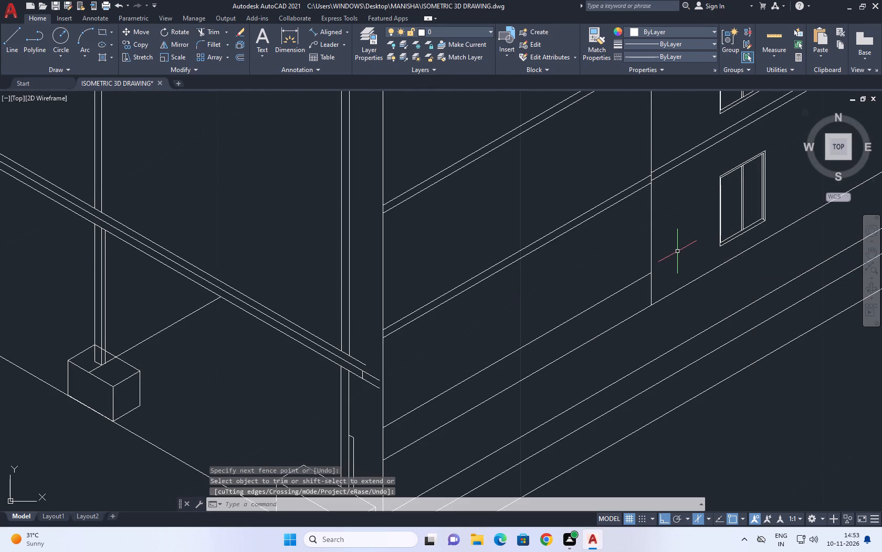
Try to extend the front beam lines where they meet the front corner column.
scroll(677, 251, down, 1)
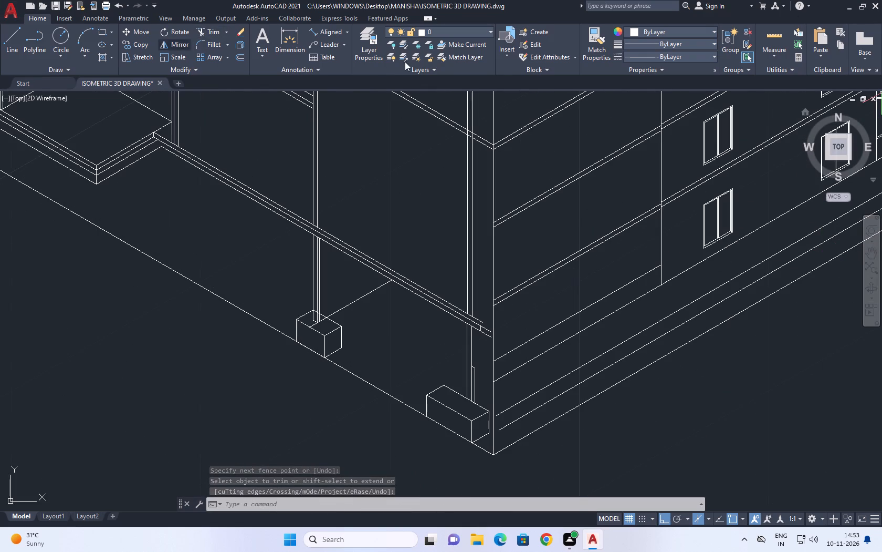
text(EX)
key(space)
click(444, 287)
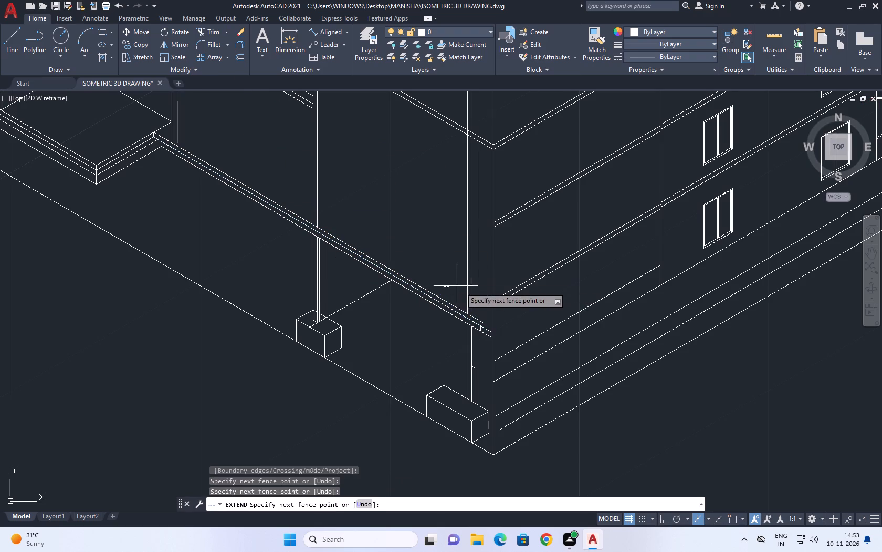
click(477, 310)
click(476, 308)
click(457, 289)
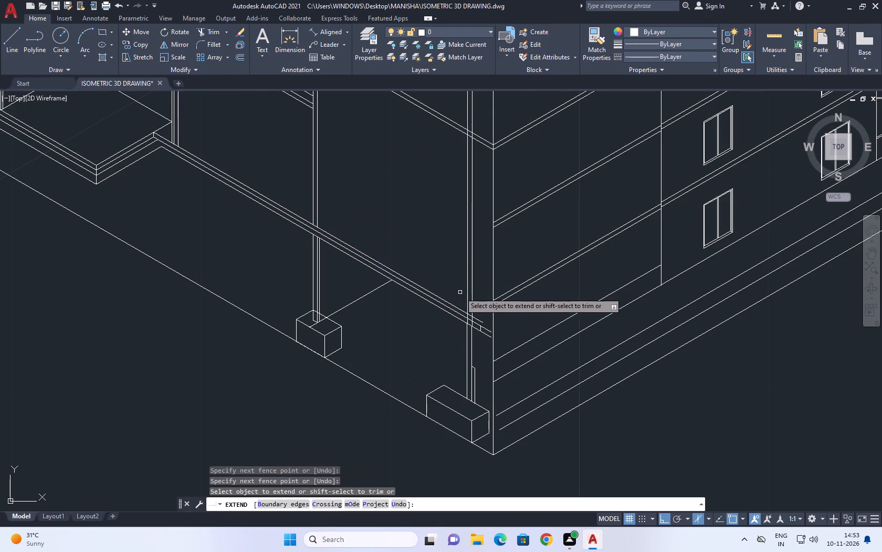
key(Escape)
Trim the front beam's line ends and short end line that project past the corner column's outer edge.
text(TR)
key(space)
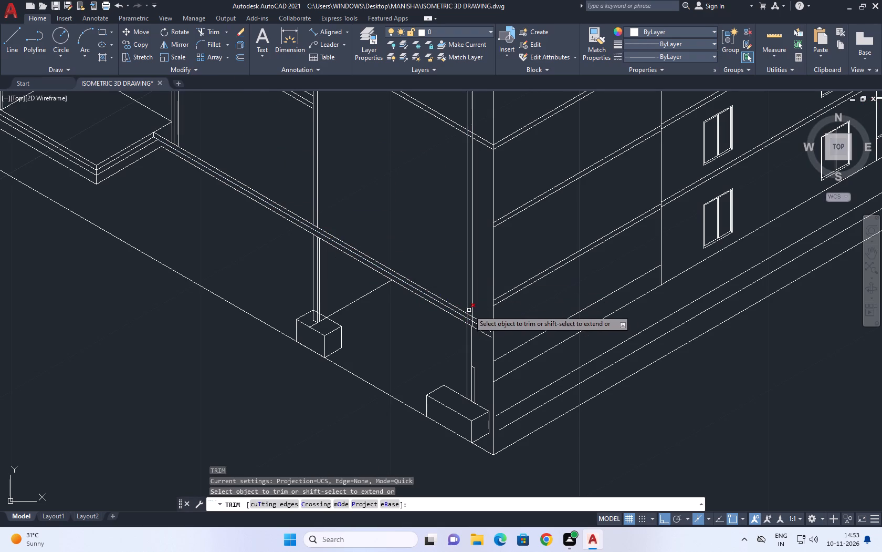
click(474, 311)
key(Escape)
text(TR)
key(space)
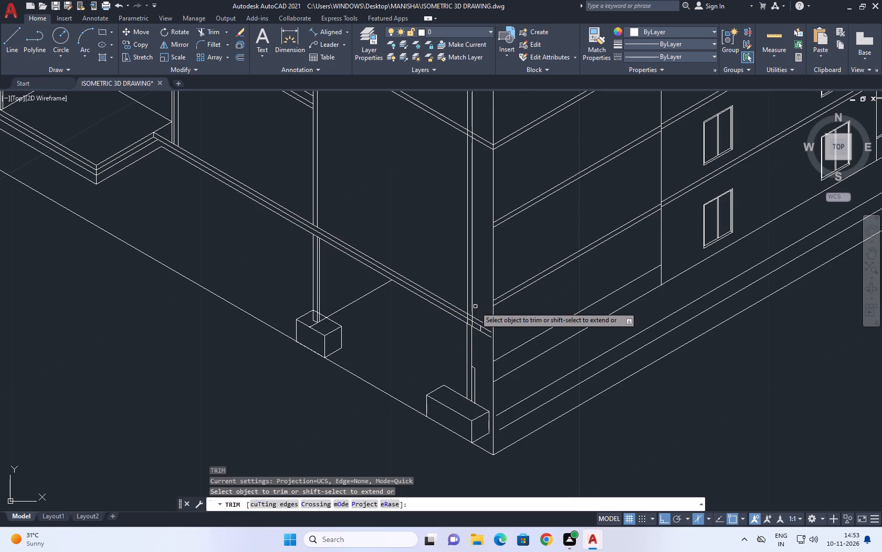
click(477, 311)
click(482, 335)
key(Escape)
scroll(470, 323, up, 1)
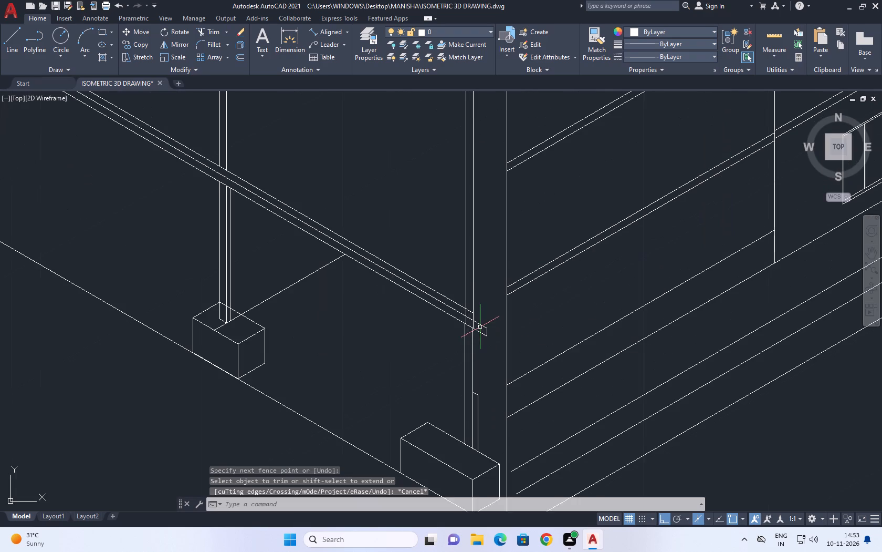
key(space)
click(486, 321)
click(483, 340)
click(482, 333)
click(491, 335)
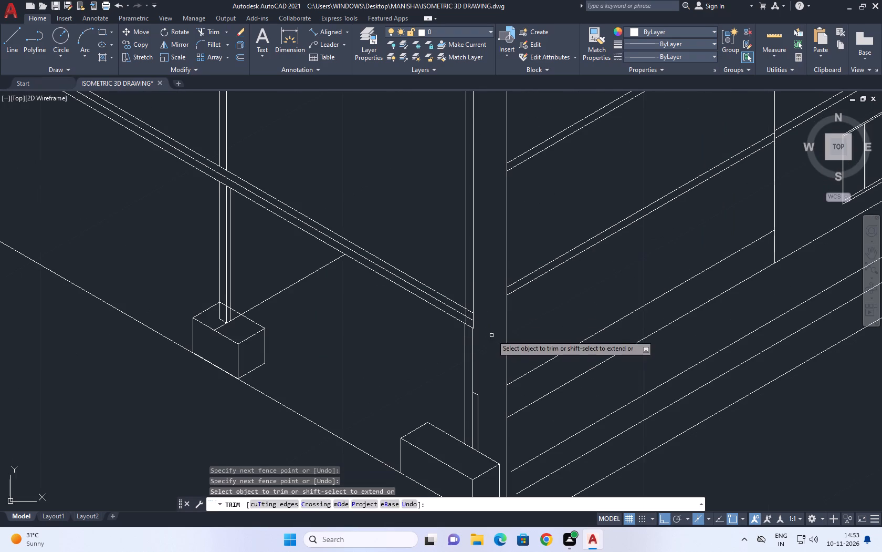
key(Escape)
click(442, 287)
drag(479, 331, 480, 338)
key(Escape)
Examine the building's reworked front corner, side wall bands and roof parapets as a whole.
scroll(463, 310, down, 2)
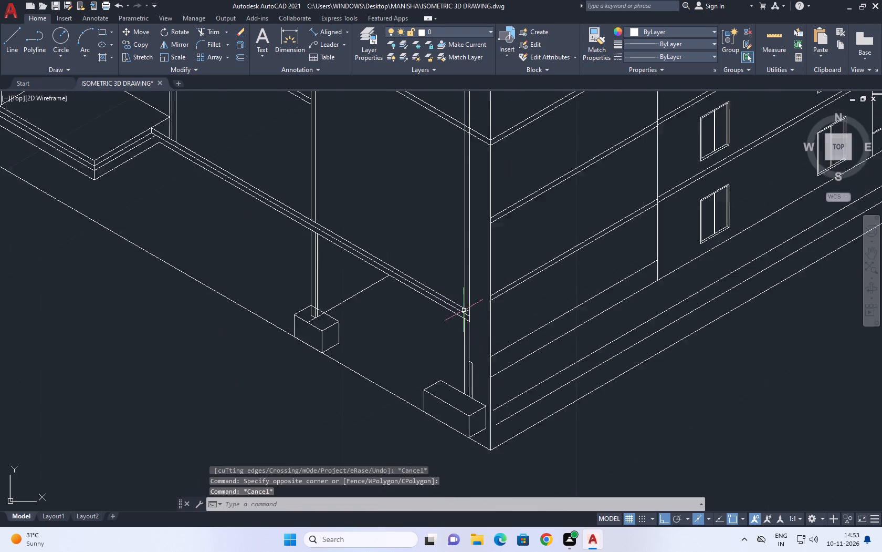
scroll(464, 310, down, 2)
middle_drag(513, 312, 473, 309)
scroll(470, 308, up, 1)
middle_drag(436, 180, 431, 187)
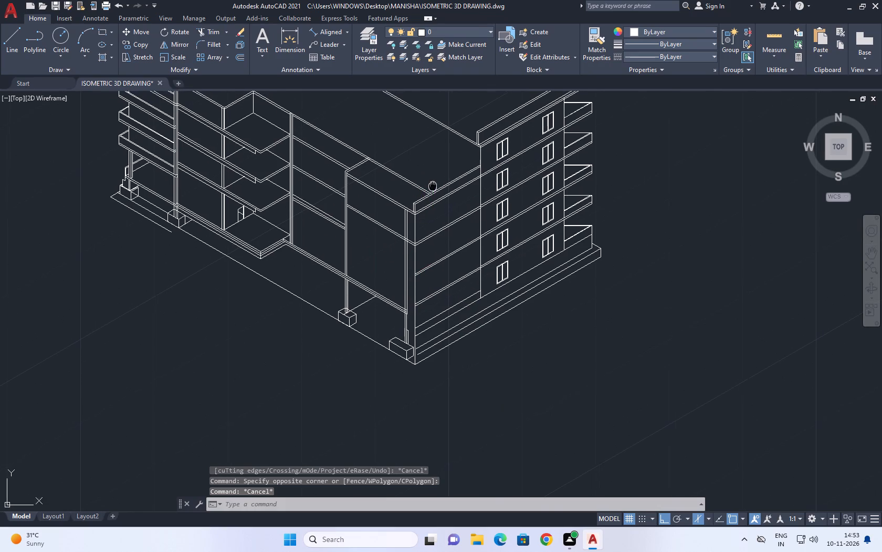
middle_drag(431, 187, 422, 209)
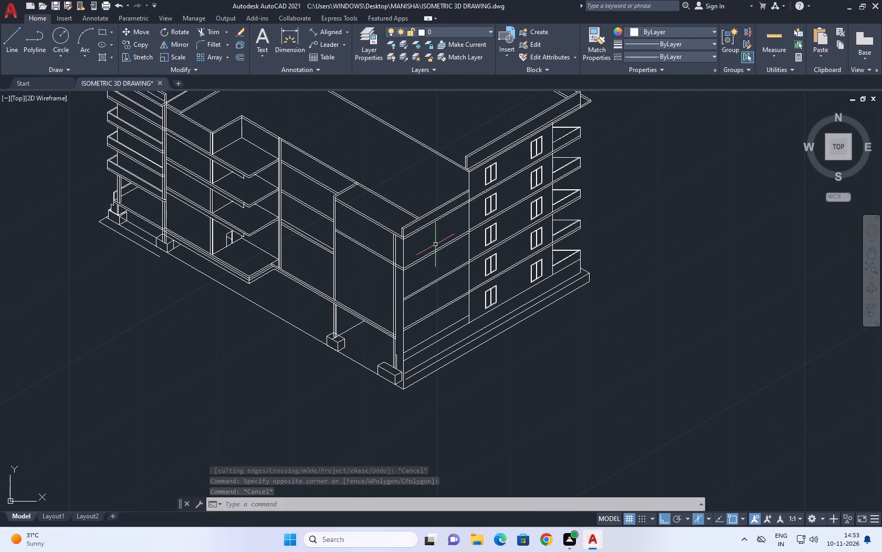
middle_drag(432, 314, 407, 371)
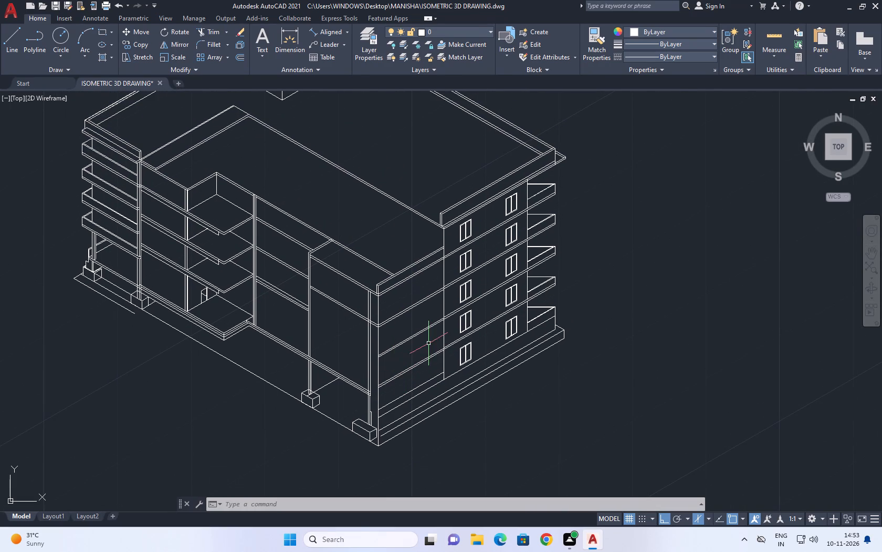
middle_drag(427, 342, 400, 345)
middle_drag(404, 345, 384, 352)
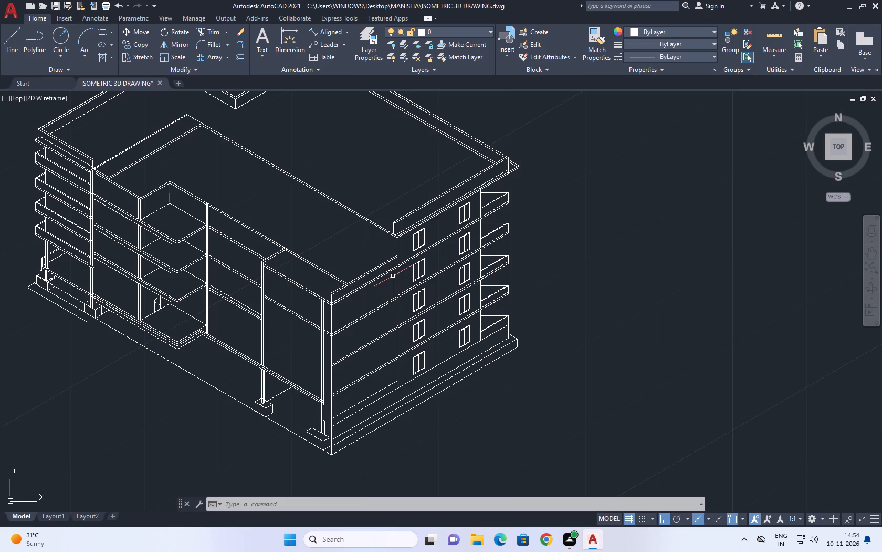
Copy the taller block's top-floor side window along the 30° isometric direction to the lower block near its front corner.
scroll(402, 232, up, 3)
click(408, 192)
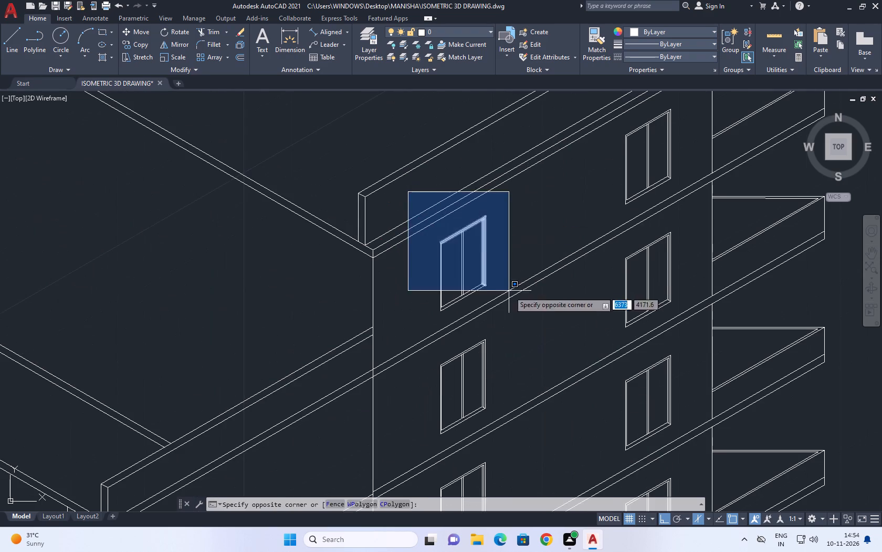
click(509, 291)
click(413, 179)
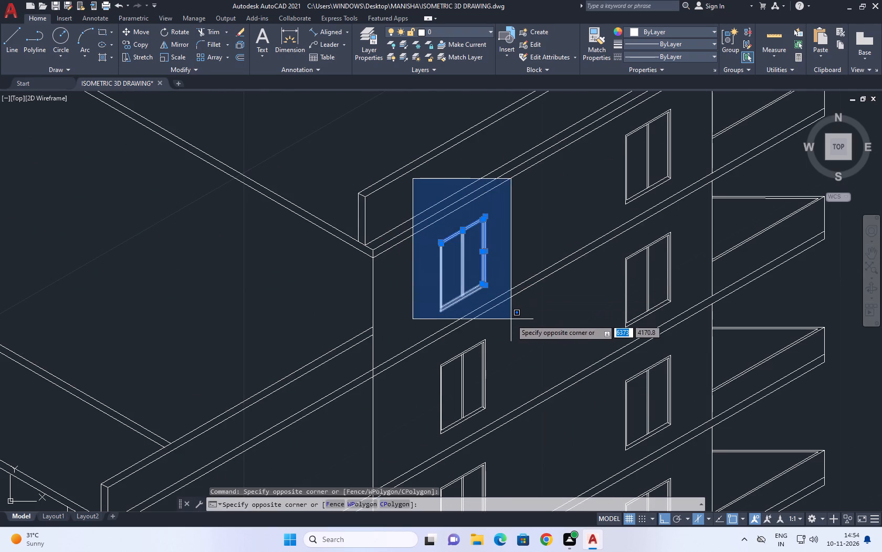
click(508, 326)
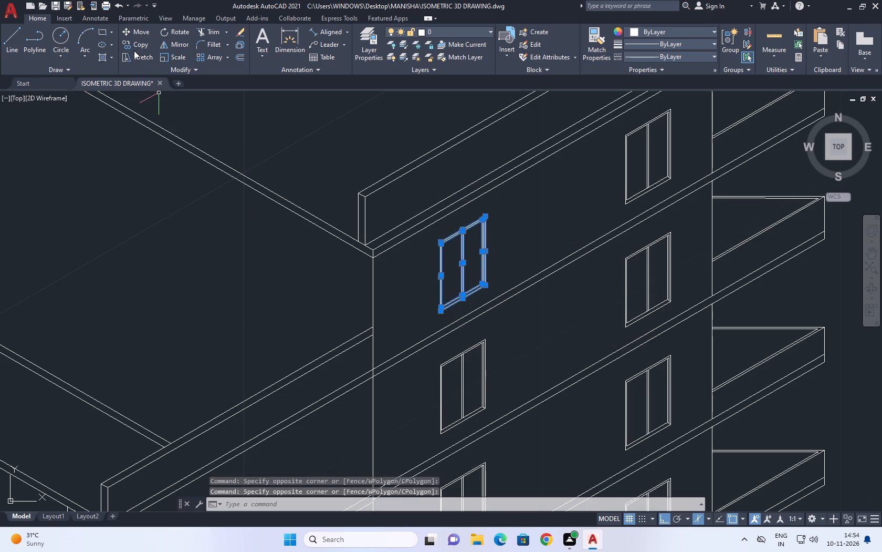
click(134, 50)
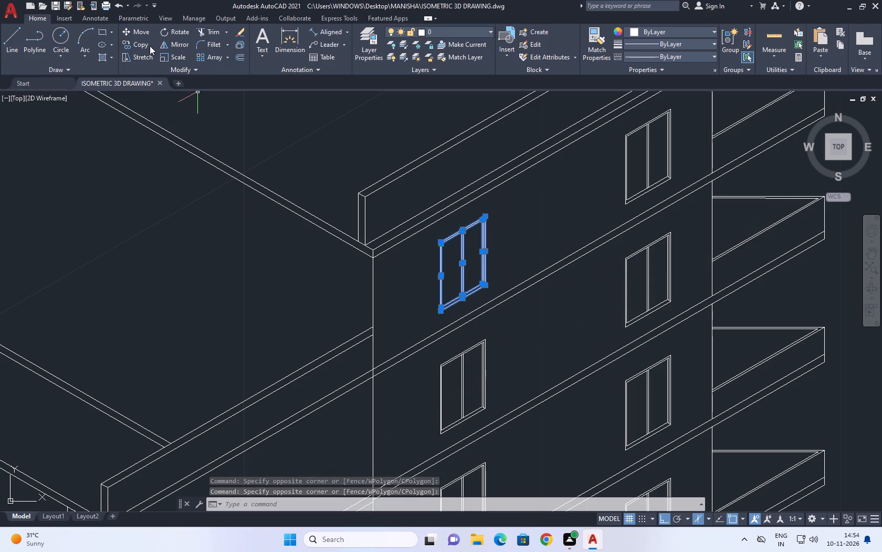
click(149, 48)
click(534, 180)
scroll(527, 173, down, 3)
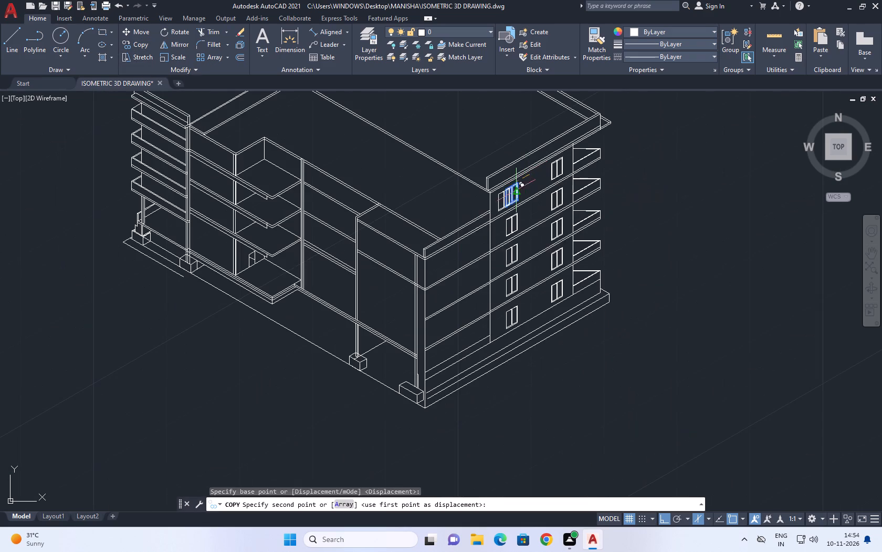
scroll(455, 252, up, 1)
click(453, 252)
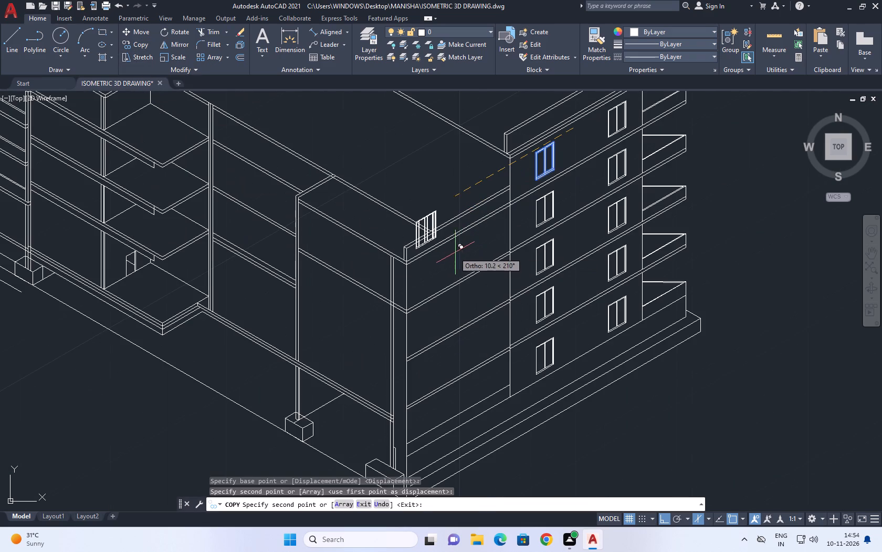
right_click(464, 228)
click(494, 248)
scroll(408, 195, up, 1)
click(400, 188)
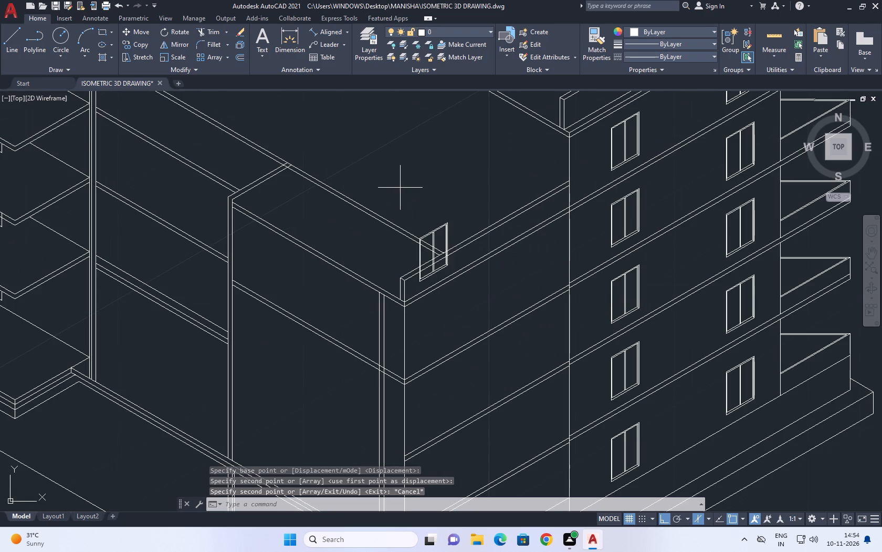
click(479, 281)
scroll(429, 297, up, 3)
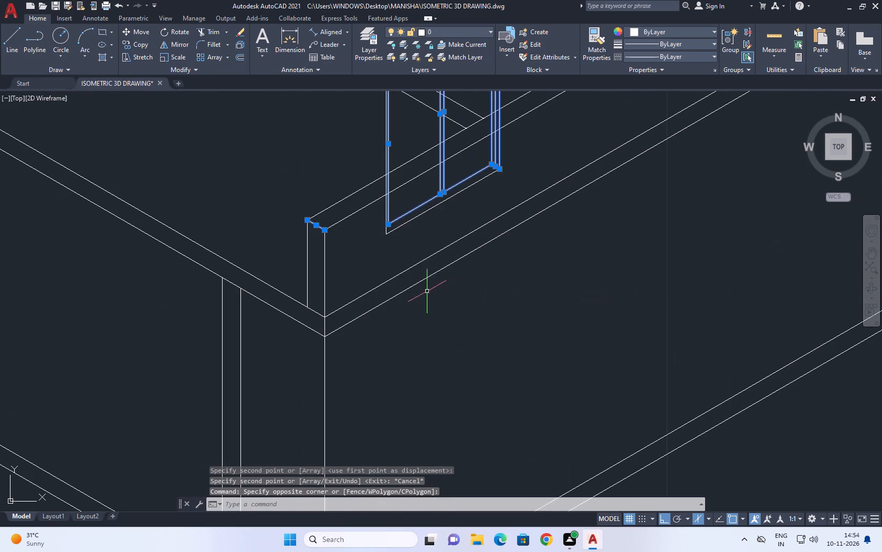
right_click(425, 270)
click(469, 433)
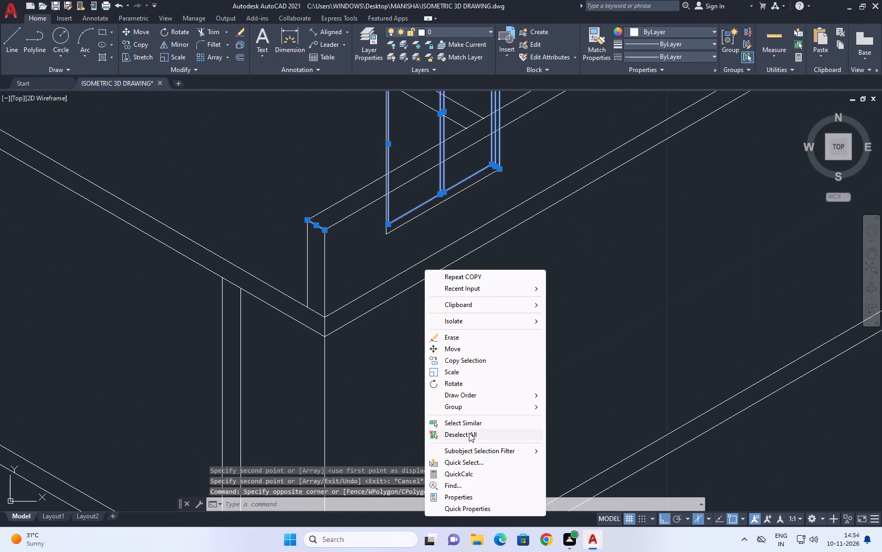
Select all lines of the copied window and move it straight down onto the lower block's top-floor side wall.
middle_drag(405, 256, 409, 349)
scroll(496, 236, up, 2)
click(539, 241)
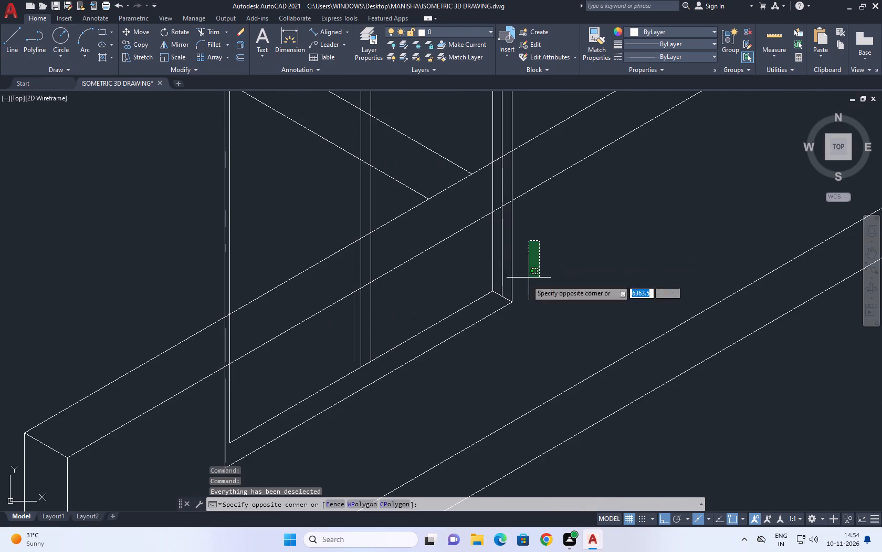
click(491, 345)
click(388, 328)
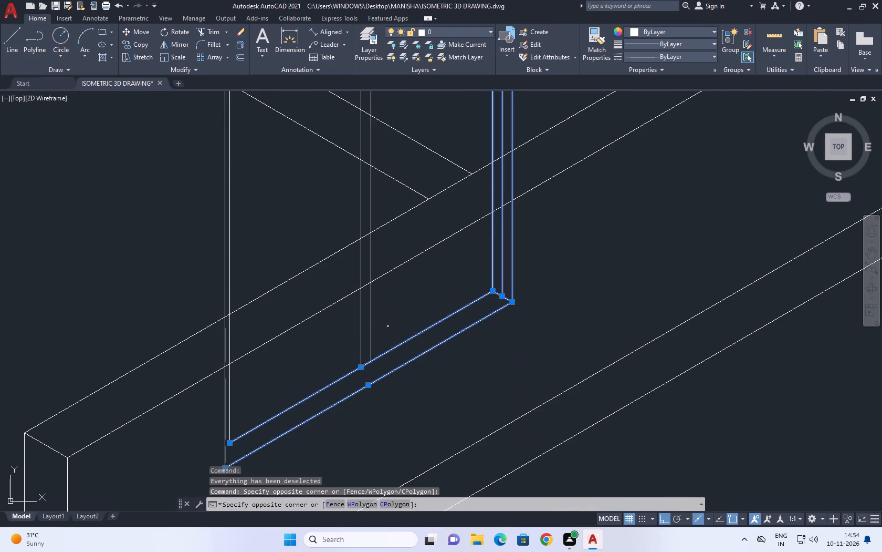
click(365, 338)
click(371, 329)
click(342, 335)
click(384, 314)
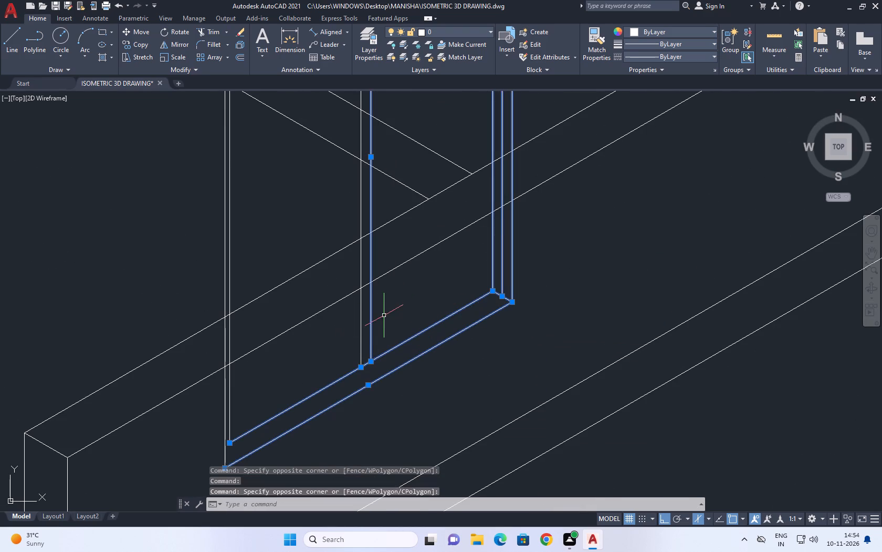
drag(373, 316, 374, 323)
click(345, 344)
scroll(351, 342, down, 1)
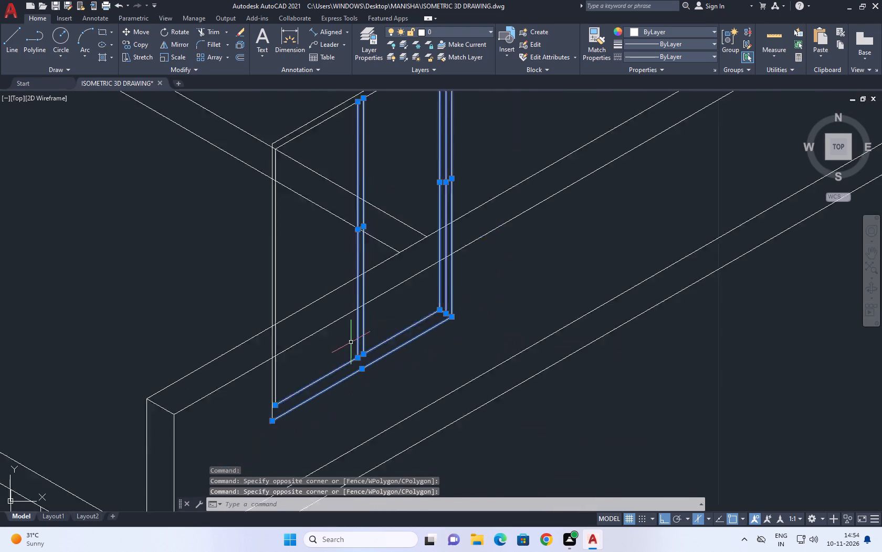
scroll(351, 342, down, 1)
scroll(312, 376, up, 3)
click(300, 334)
click(246, 360)
scroll(309, 351, down, 3)
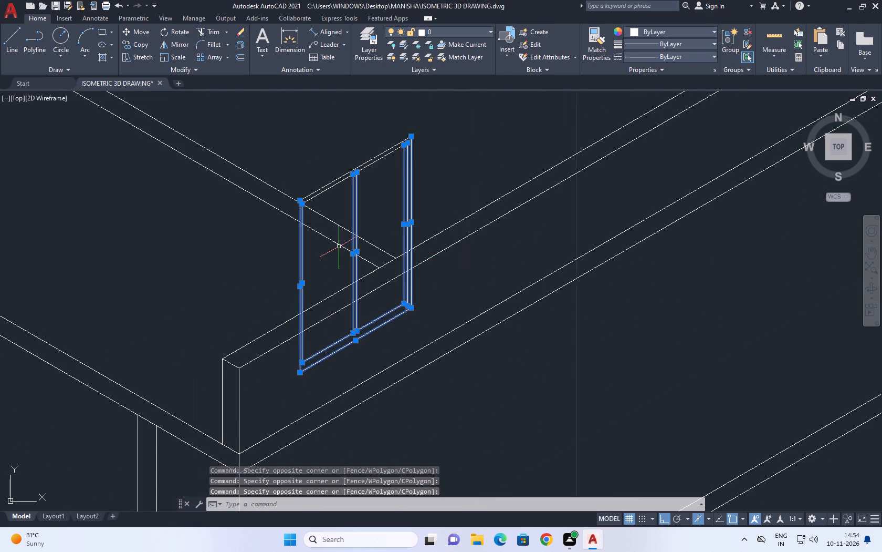
middle_drag(339, 245, 344, 280)
click(274, 151)
click(434, 272)
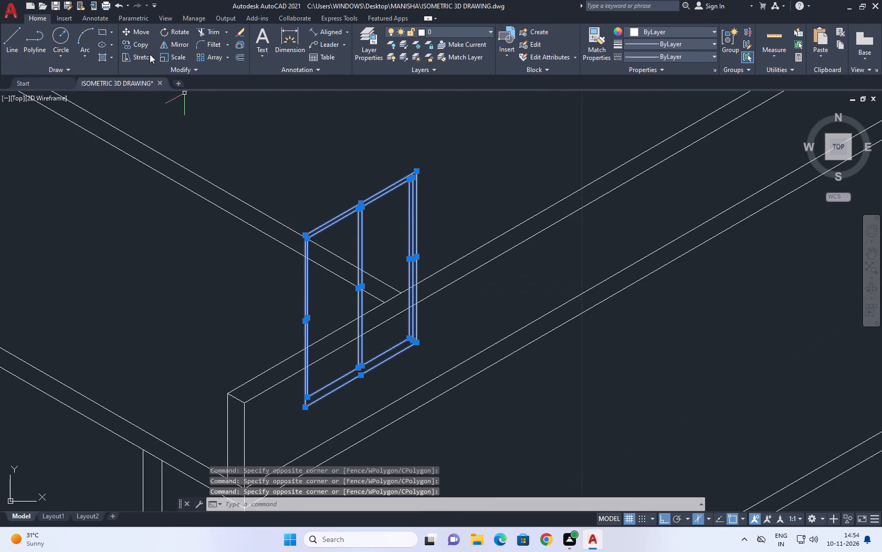
click(143, 27)
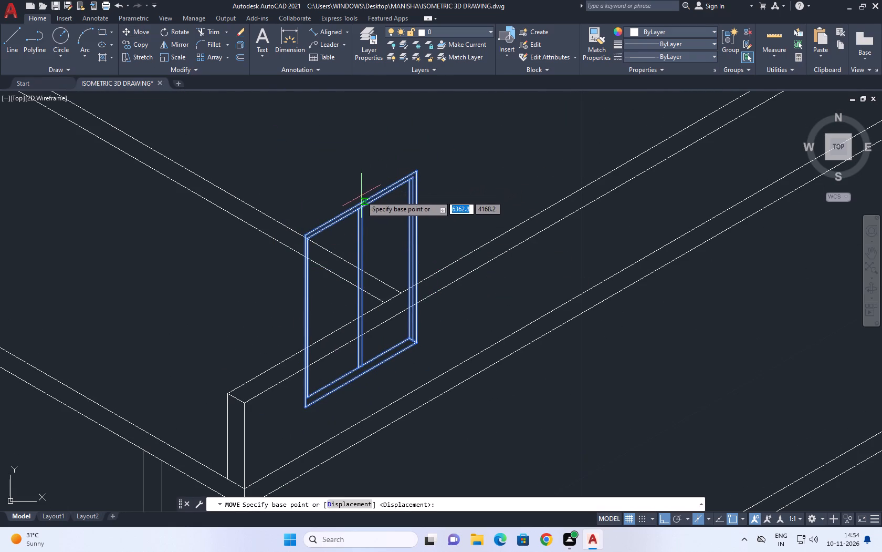
click(358, 202)
scroll(355, 201, down, 8)
scroll(376, 252, down, 4)
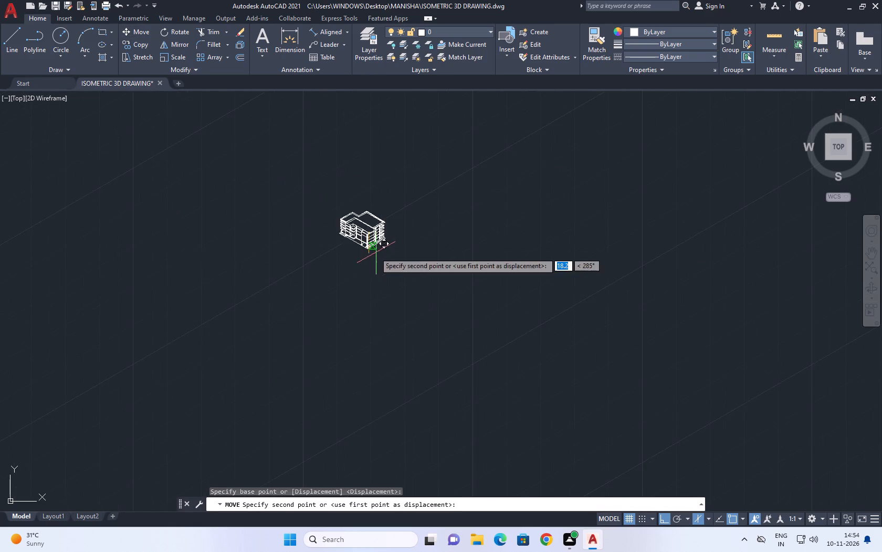
scroll(375, 252, up, 9)
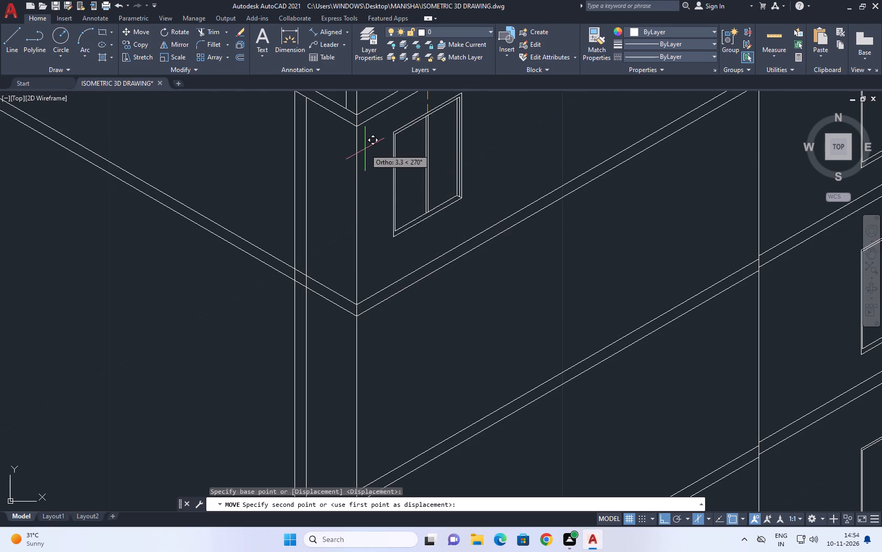
click(370, 160)
middle_click(444, 160)
scroll(444, 160, down, 1)
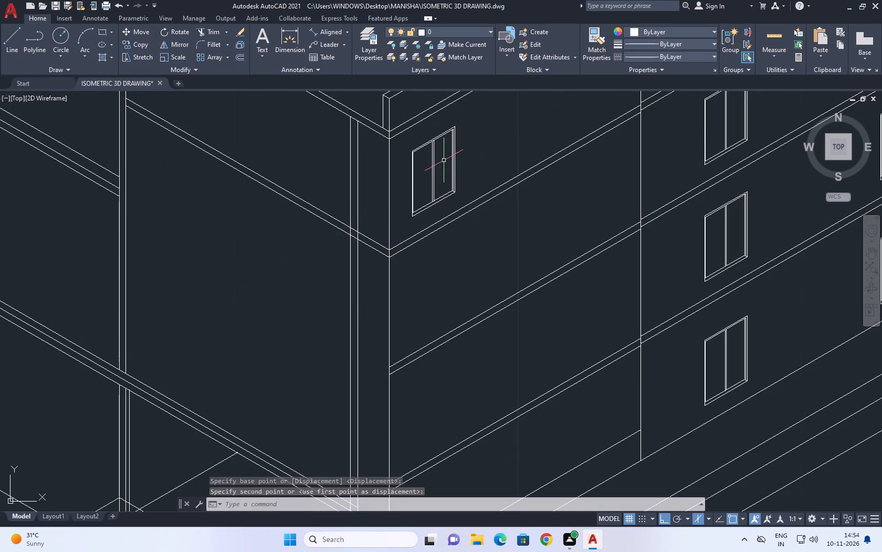
Move the lower block's window a short distance along the 30° direction, away from the front corner.
scroll(444, 160, up, 1)
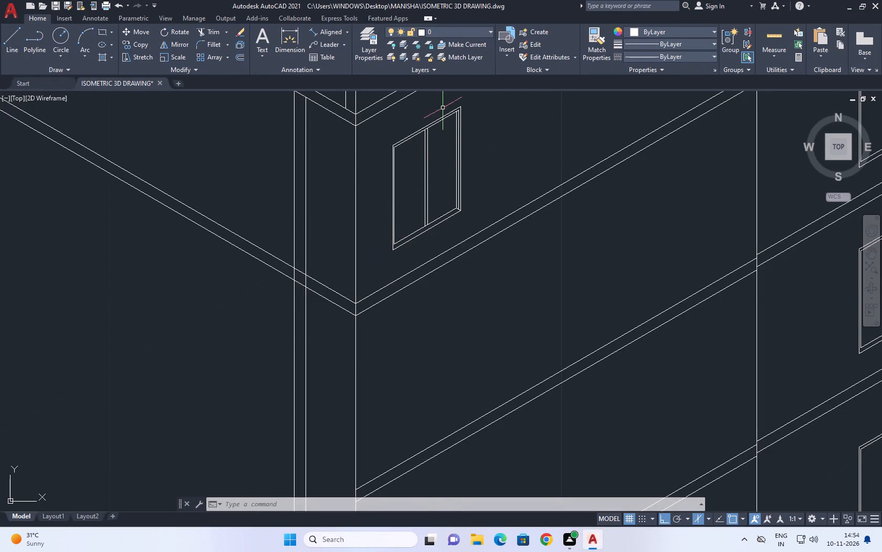
middle_drag(439, 102, 439, 162)
middle_drag(393, 152, 399, 186)
click(384, 149)
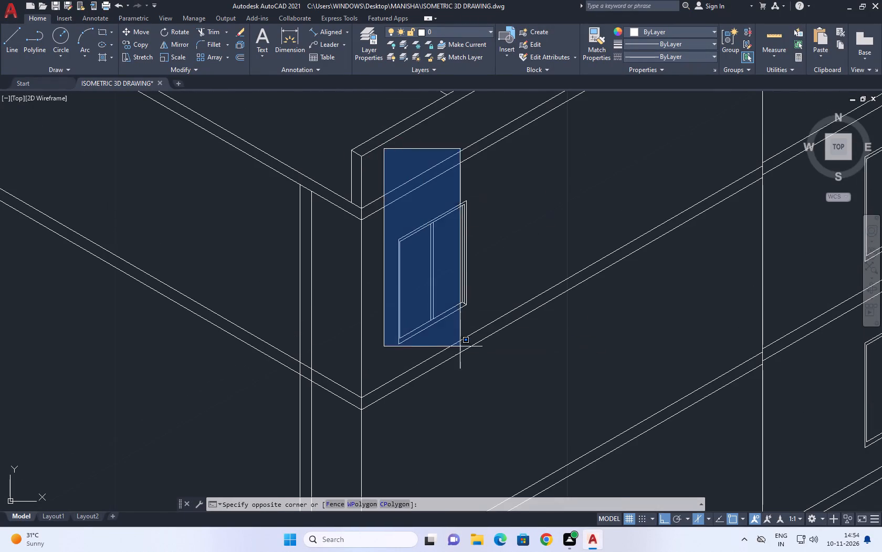
drag(511, 369, 502, 366)
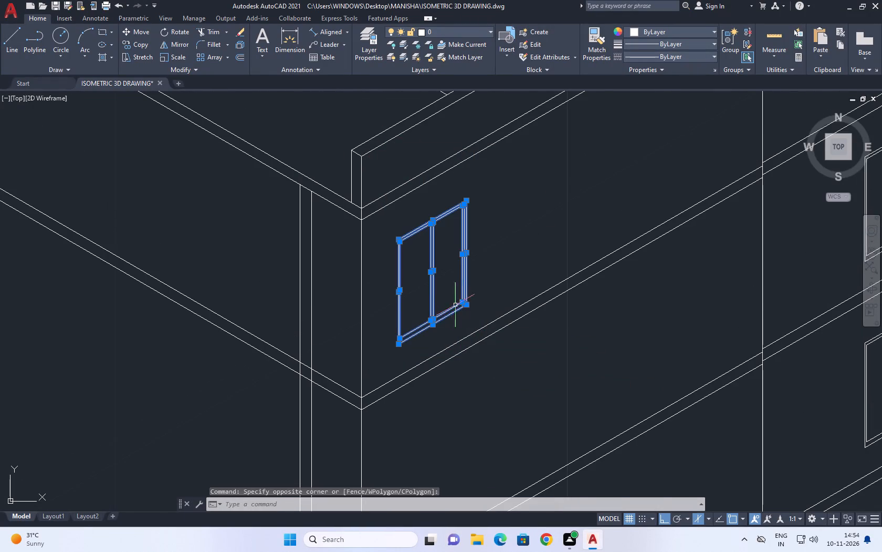
scroll(496, 297, down, 1)
middle_drag(502, 194, 494, 210)
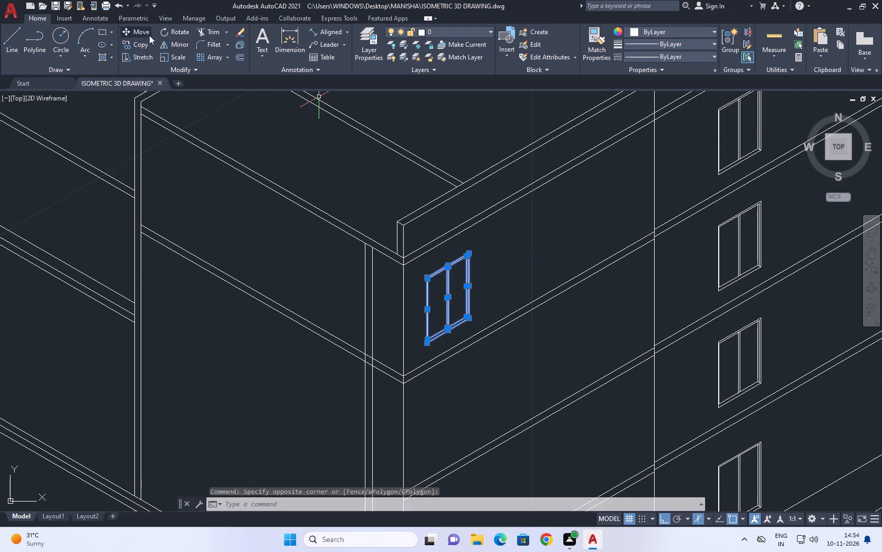
click(143, 32)
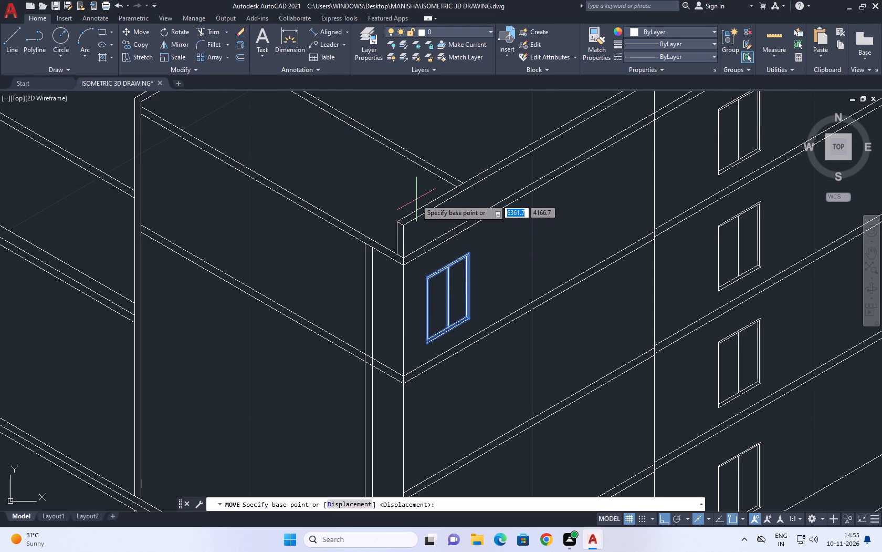
scroll(416, 199, up, 1)
click(530, 299)
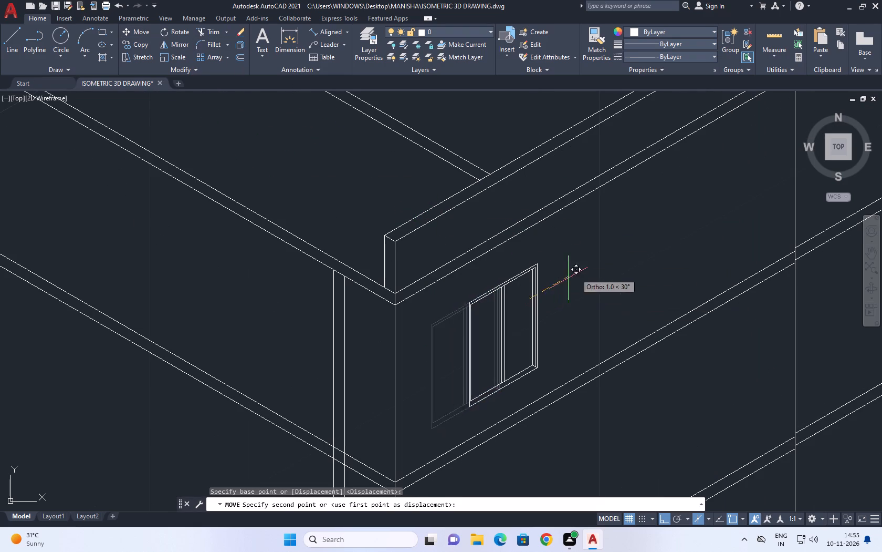
click(577, 272)
Copy the lower block's top-floor window about 3.5 units straight down to the floor below, and place a second copy one floor lower.
click(430, 124)
drag(608, 414, 608, 409)
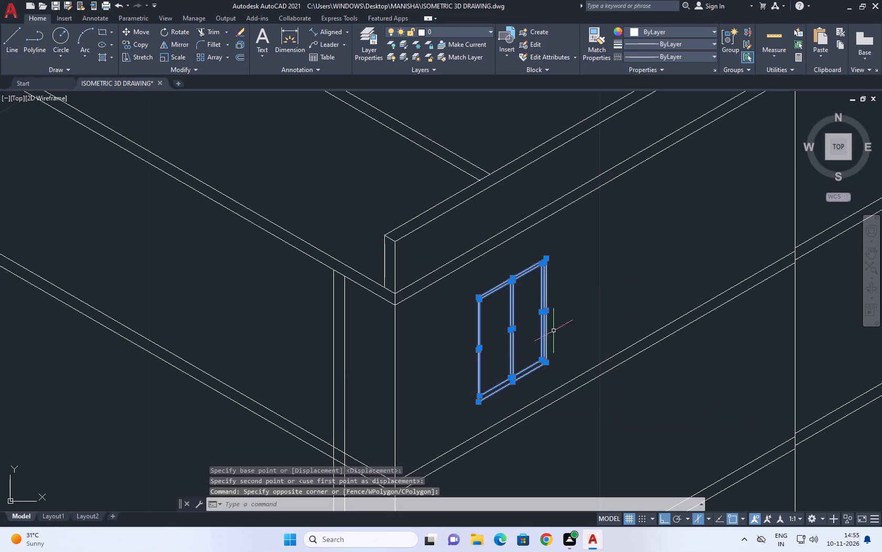
click(144, 44)
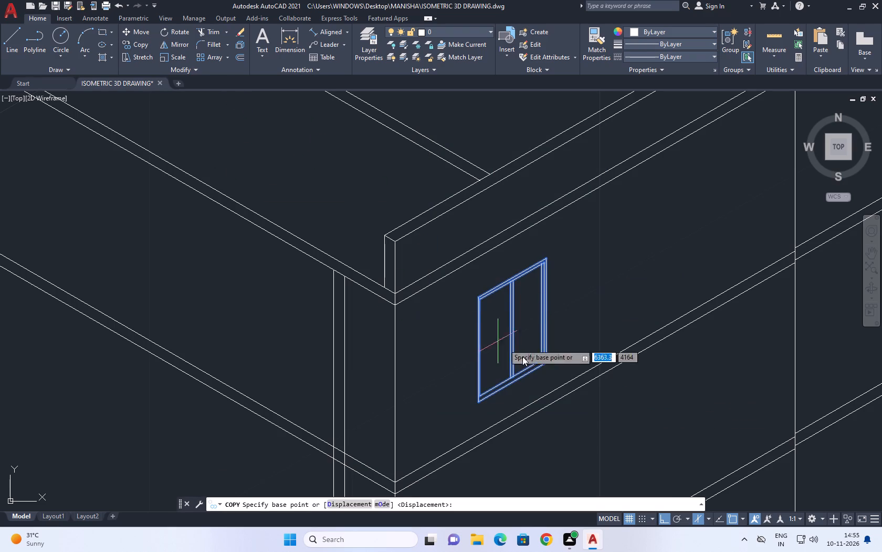
click(574, 250)
scroll(574, 250, down, 3)
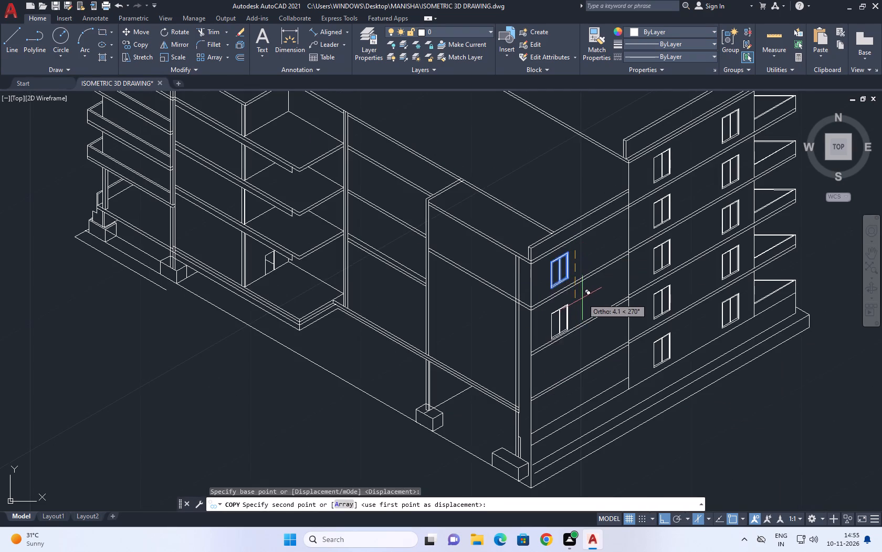
scroll(582, 295, up, 2)
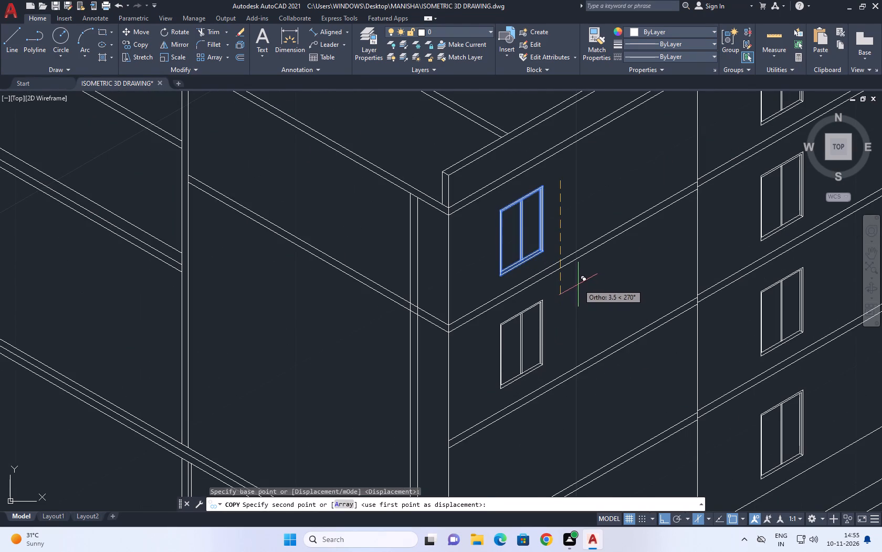
click(577, 284)
scroll(577, 285, down, 2)
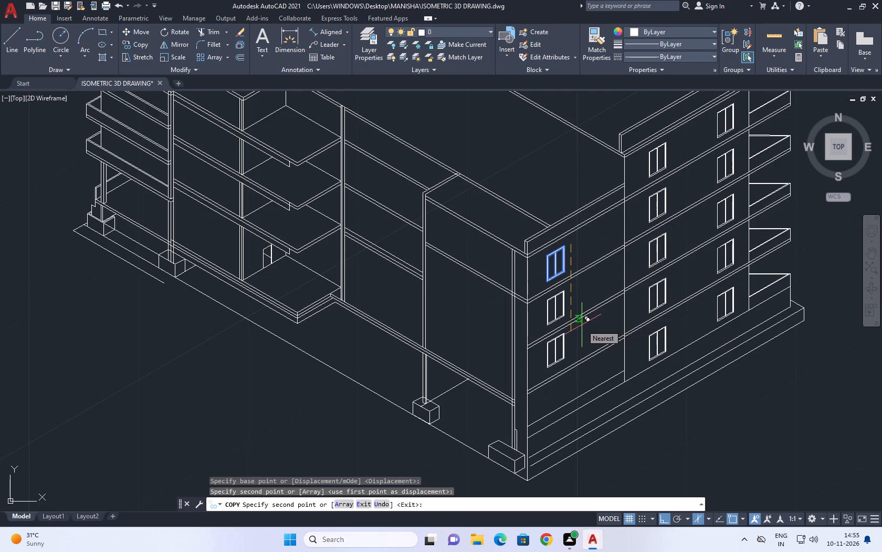
click(582, 325)
right_click(565, 229)
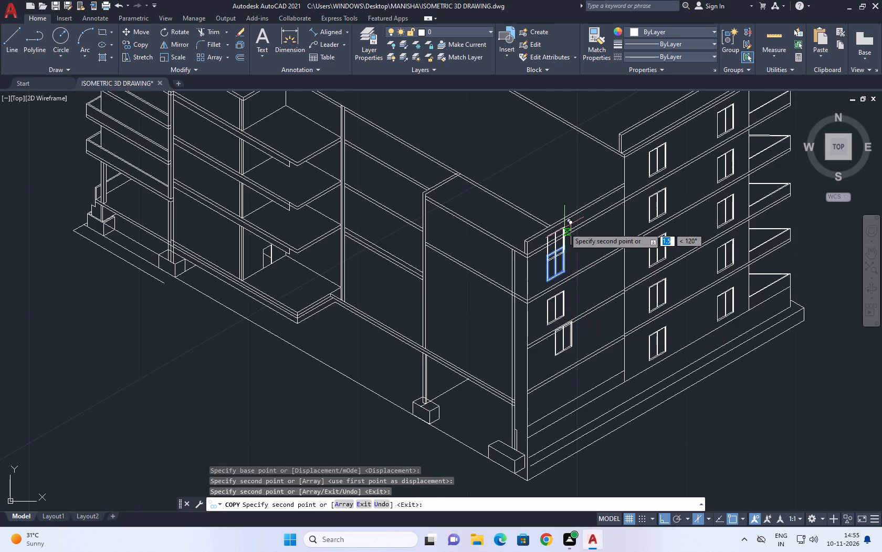
click(590, 249)
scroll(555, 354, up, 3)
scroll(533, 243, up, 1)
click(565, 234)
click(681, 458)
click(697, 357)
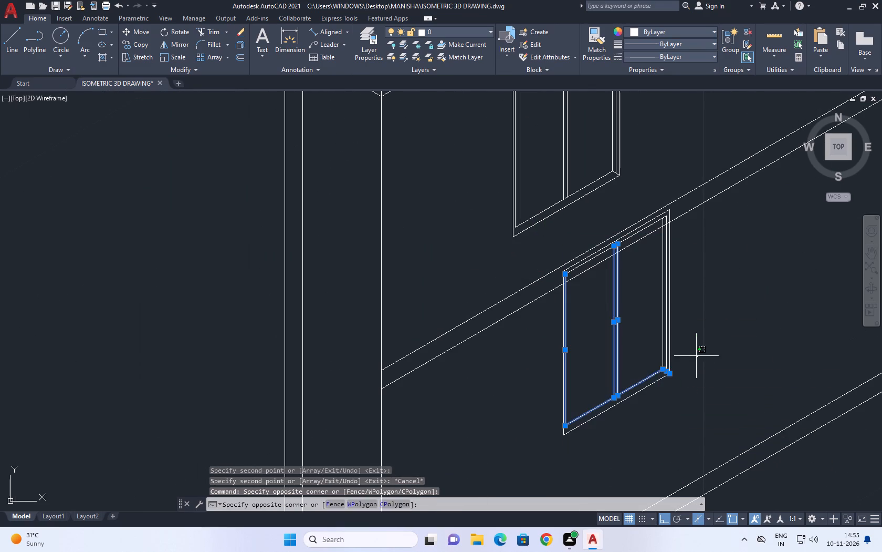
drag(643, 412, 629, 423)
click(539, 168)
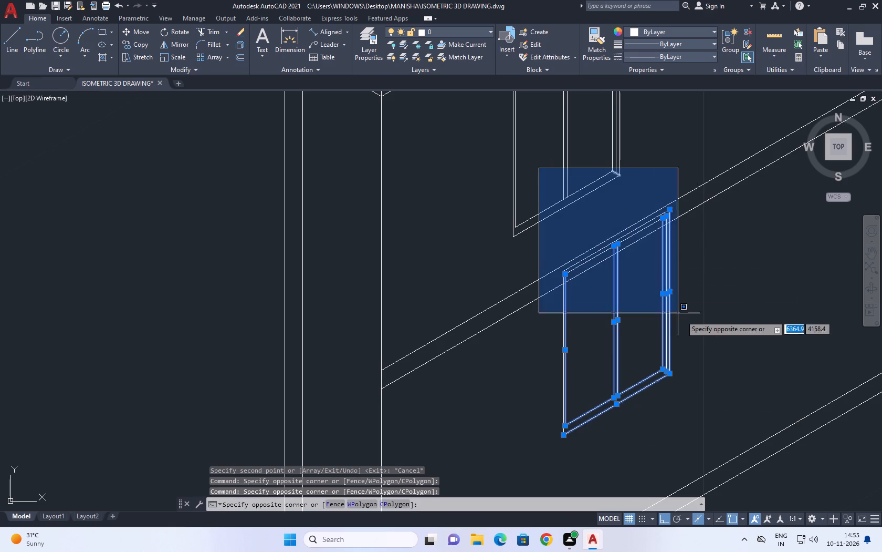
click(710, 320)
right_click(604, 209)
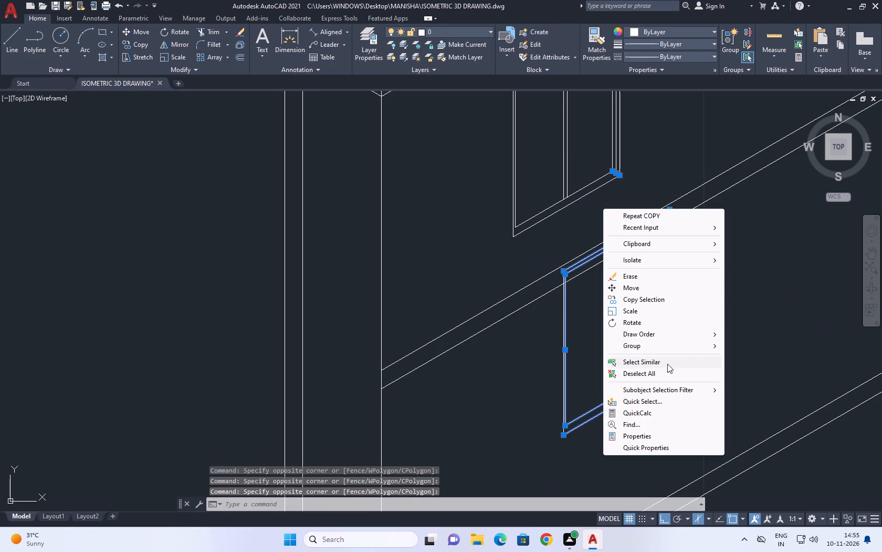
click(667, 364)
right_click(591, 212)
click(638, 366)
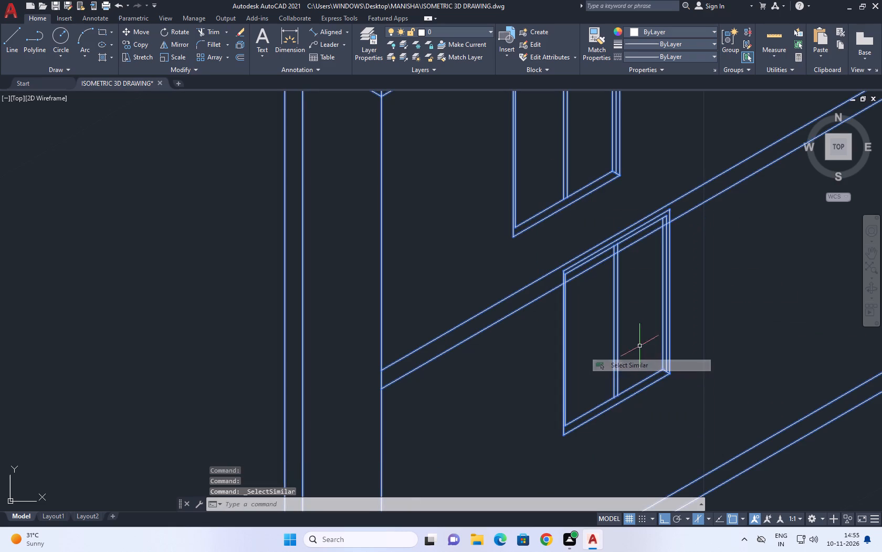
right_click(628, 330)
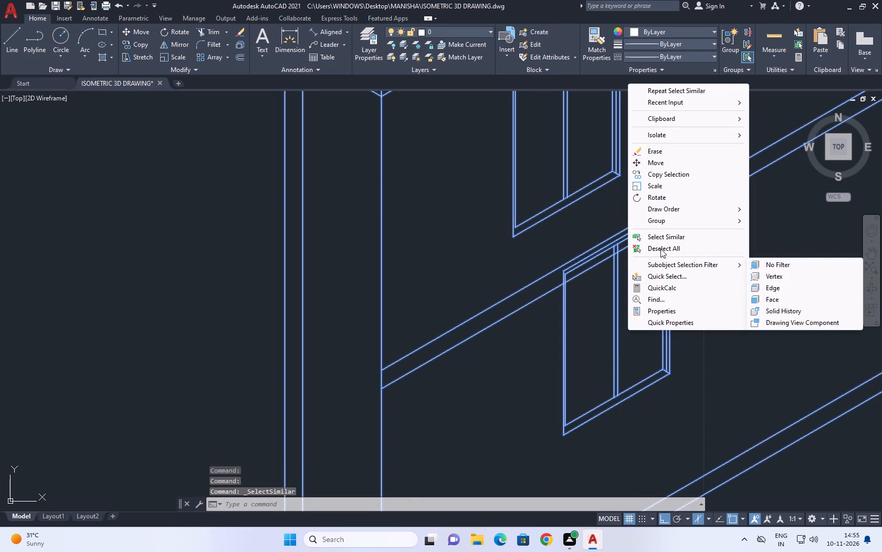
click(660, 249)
Erase all lines of the misplaced lowest window copy that overlaps the floor band on the lower block's side wall.
drag(715, 361, 703, 369)
drag(623, 441, 611, 455)
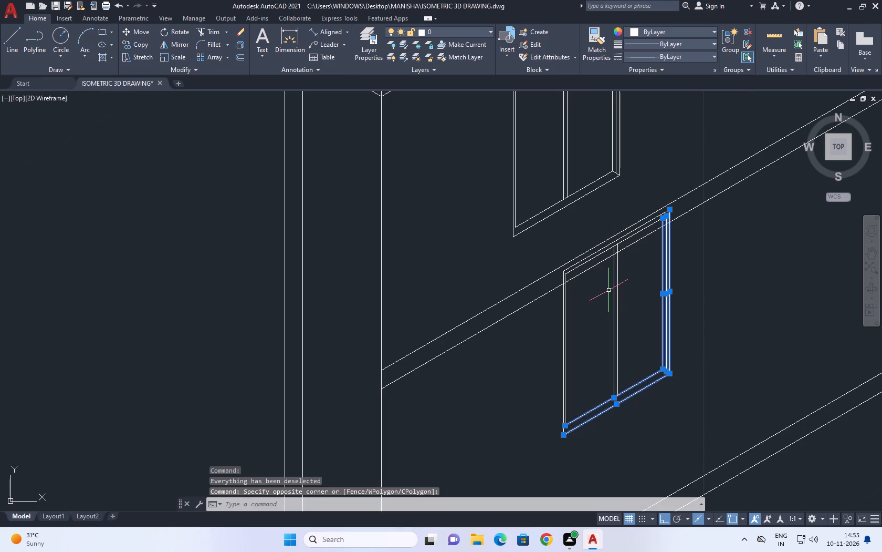
click(658, 320)
click(560, 366)
right_drag(580, 322, 574, 334)
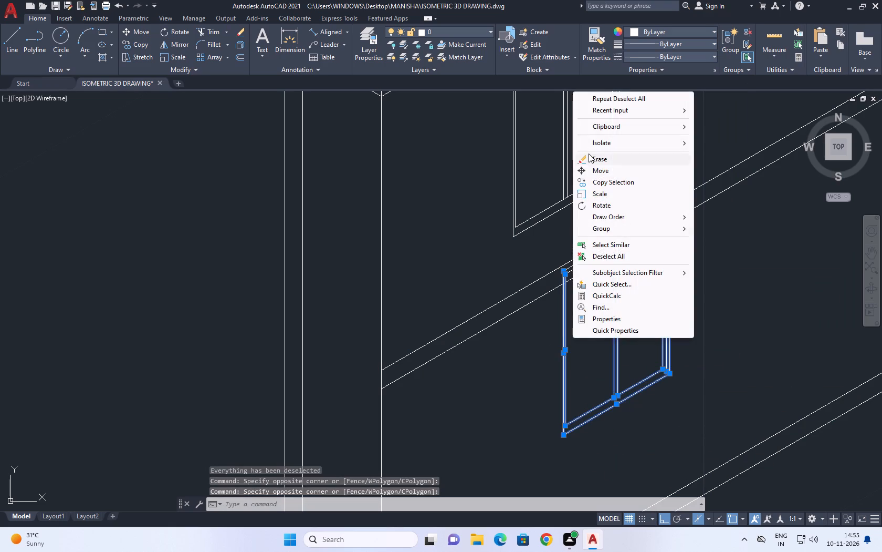
click(589, 154)
scroll(603, 243, up, 3)
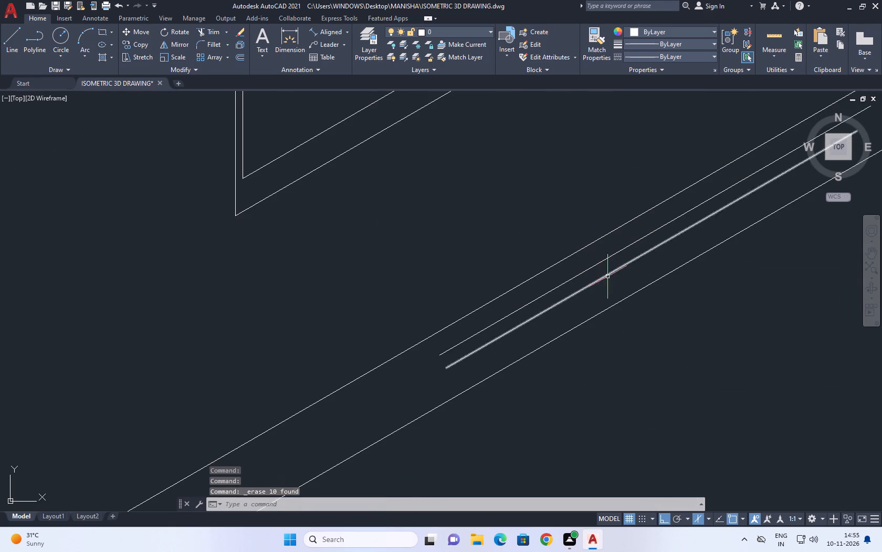
click(608, 281)
click(595, 267)
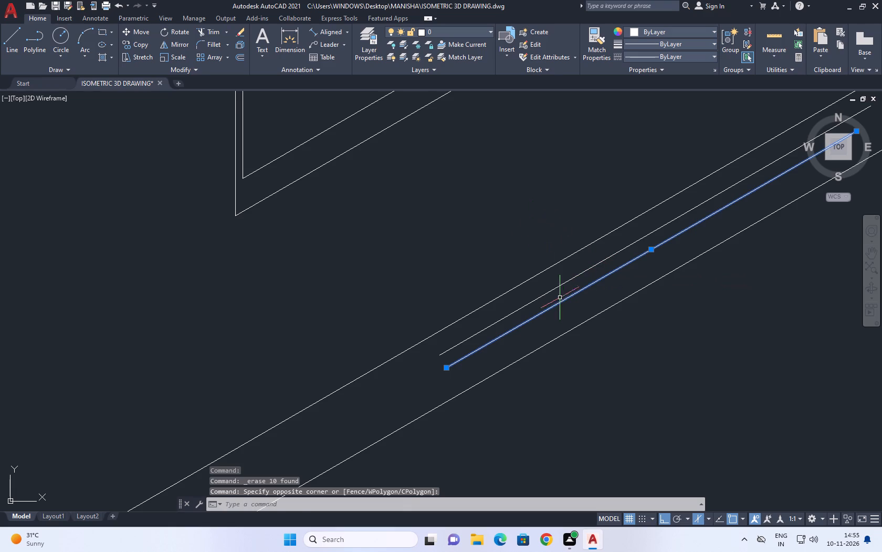
click(557, 296)
click(538, 284)
right_click(514, 238)
click(548, 308)
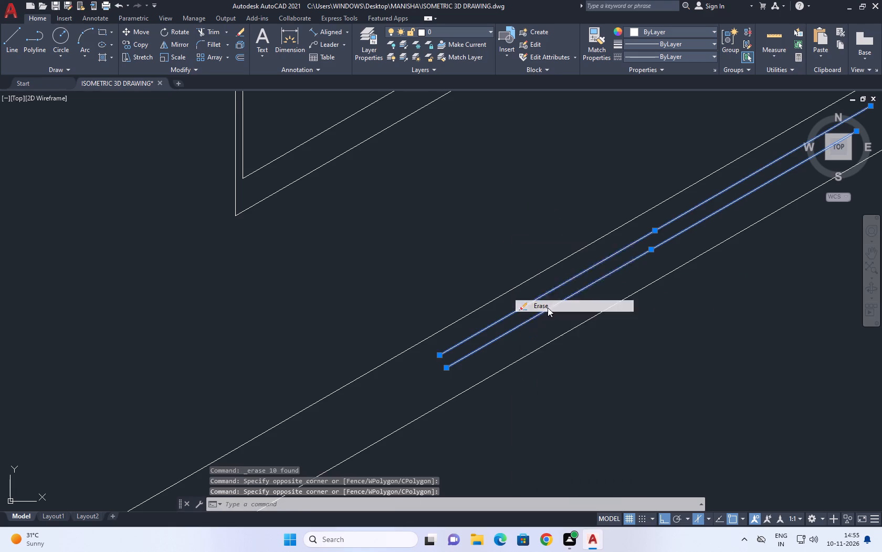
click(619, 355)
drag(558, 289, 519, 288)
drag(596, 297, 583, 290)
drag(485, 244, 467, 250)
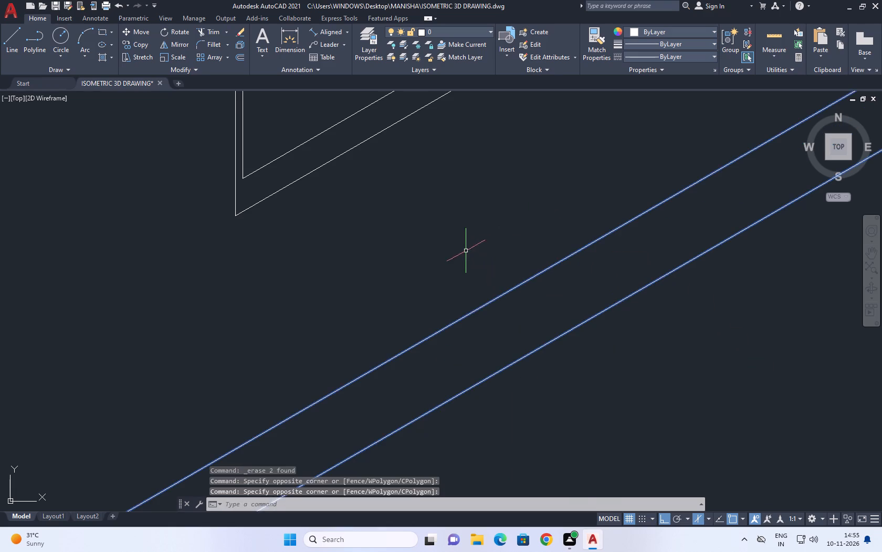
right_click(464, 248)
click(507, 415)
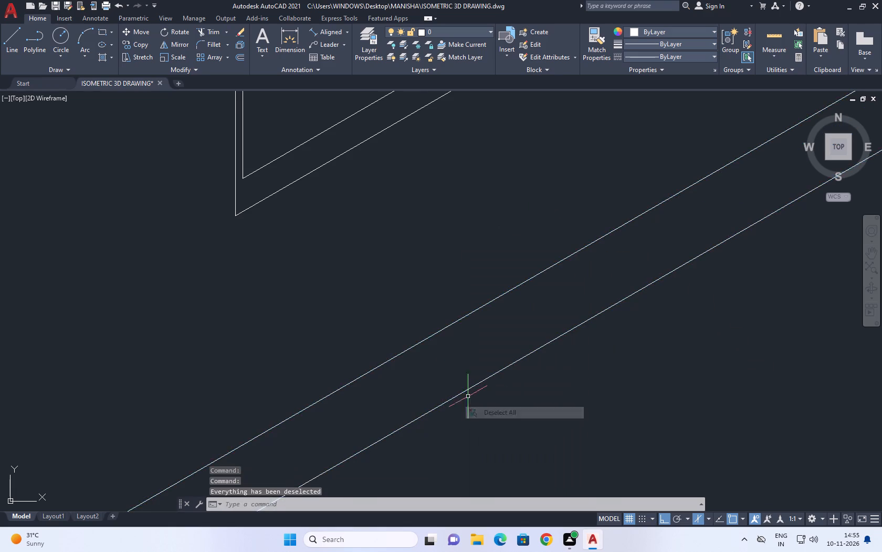
Copy the lower block's second window from the top about 3.3 units down onto the wall of the floor below.
scroll(444, 380, down, 4)
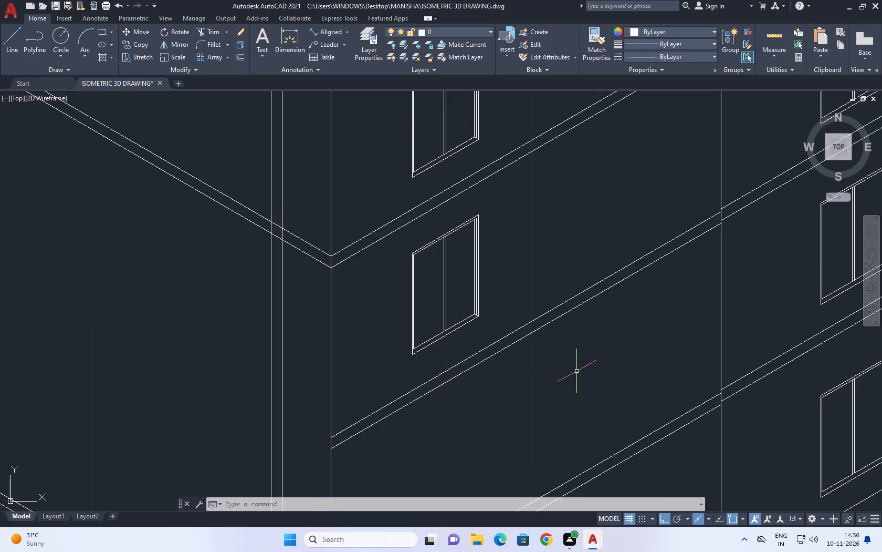
scroll(552, 364, down, 2)
middle_drag(574, 329, 548, 337)
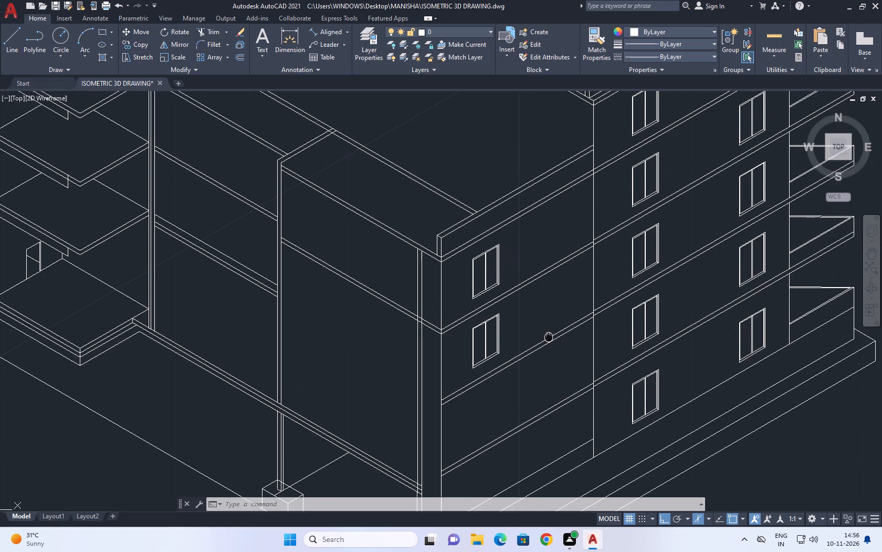
middle_drag(548, 337, 533, 337)
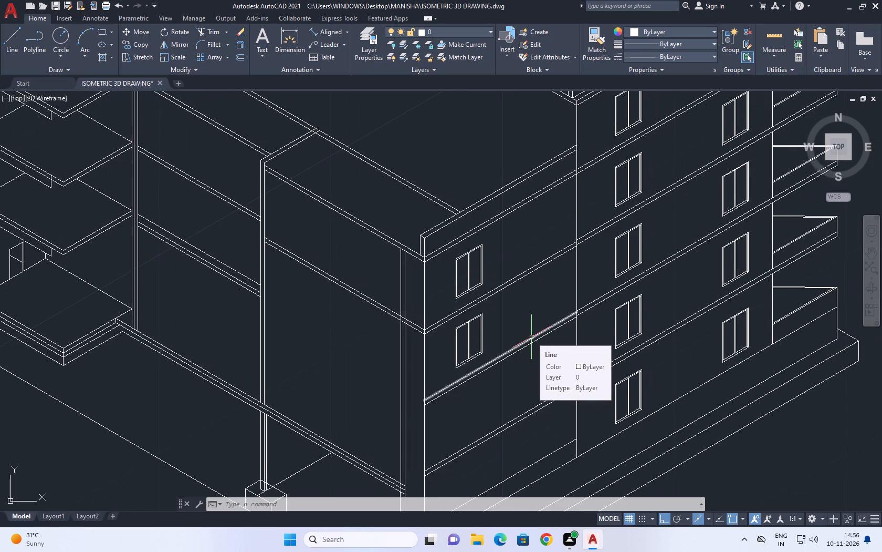
scroll(440, 292, up, 1)
click(453, 313)
click(544, 445)
scroll(533, 420, up, 1)
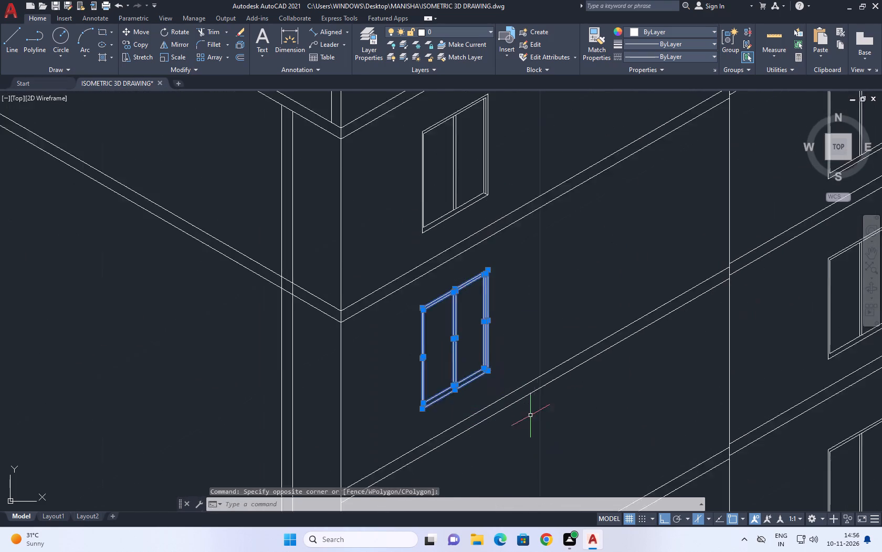
scroll(527, 411, down, 1)
middle_drag(526, 410, 486, 342)
click(144, 45)
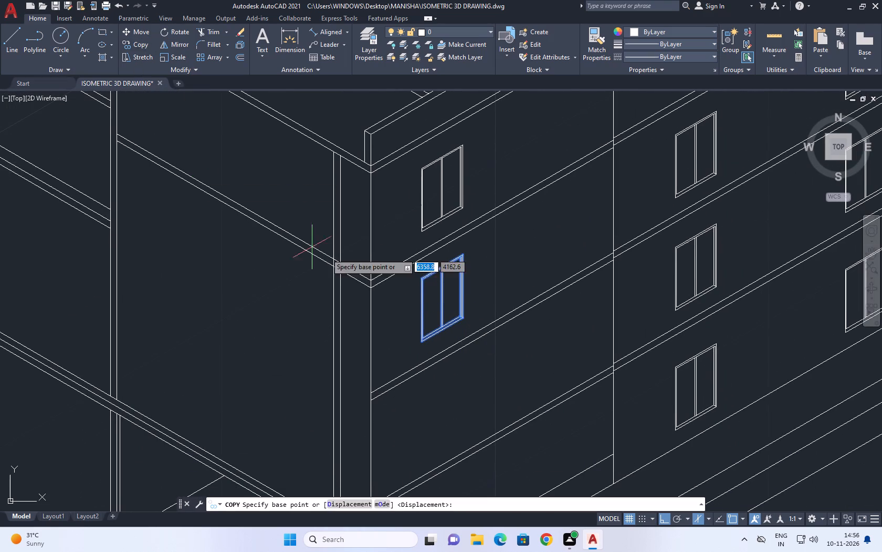
click(457, 246)
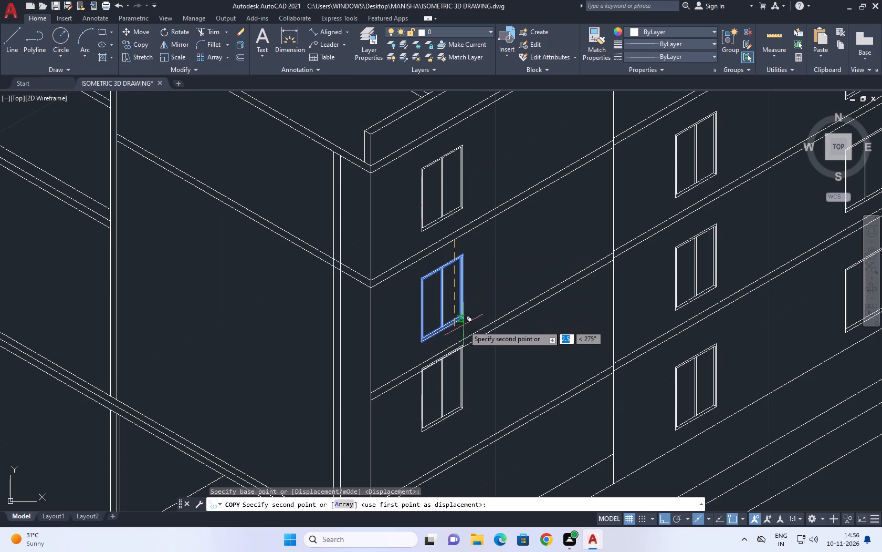
click(470, 348)
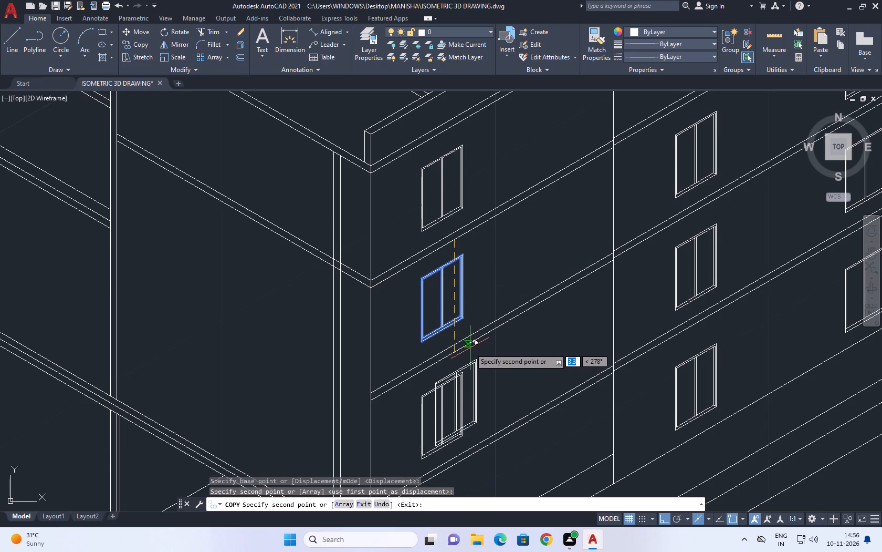
right_click(486, 247)
click(527, 263)
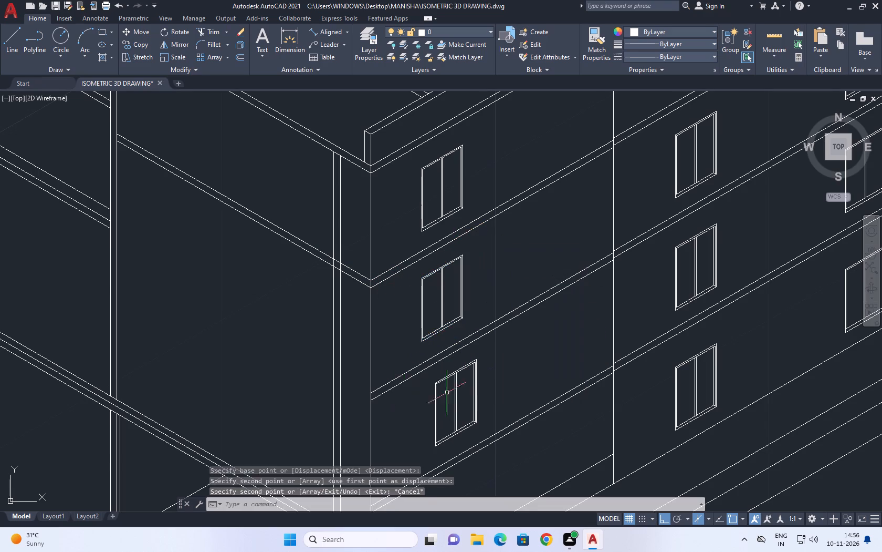
Move the newly copied lowest window a short distance along the 30° isometric direction back towards the front corner.
middle_drag(456, 372, 440, 322)
scroll(436, 317, down, 1)
scroll(408, 298, up, 2)
click(441, 297)
scroll(442, 298, down, 1)
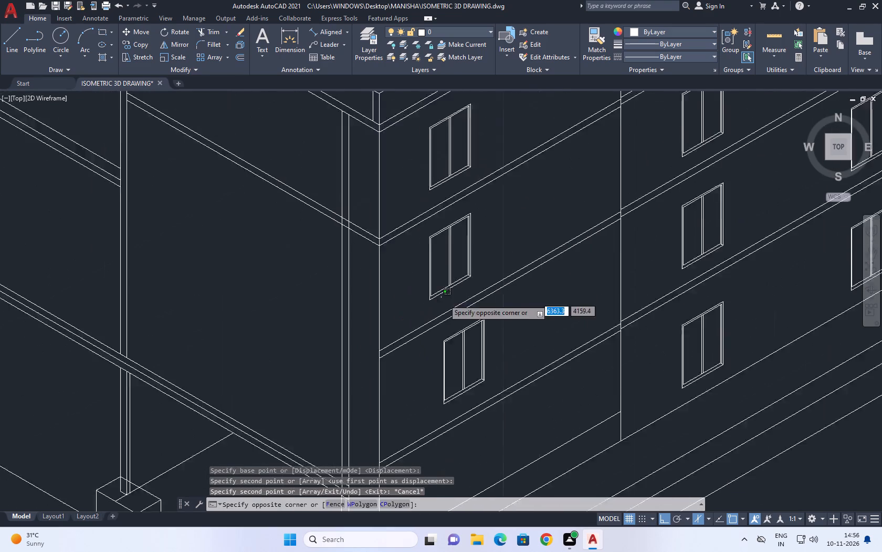
scroll(444, 300, down, 1)
scroll(482, 374, up, 1)
click(487, 385)
scroll(430, 319, up, 3)
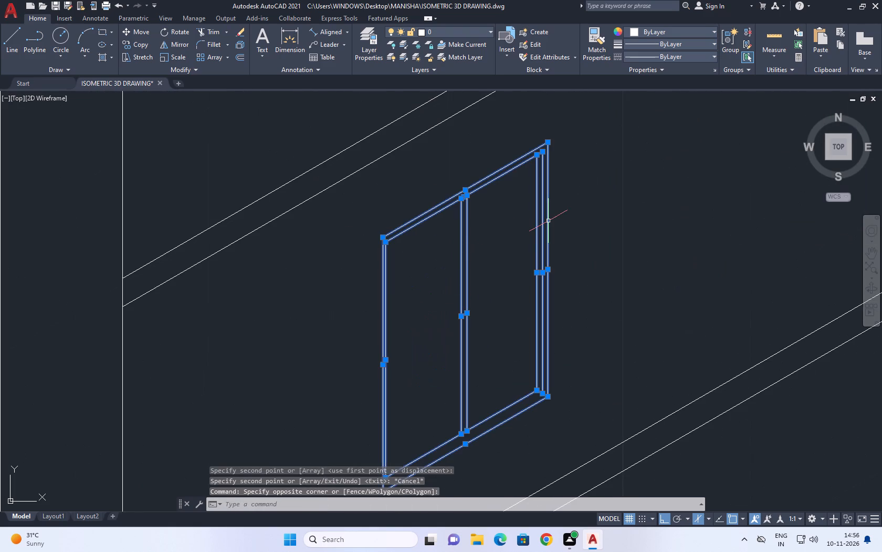
click(145, 34)
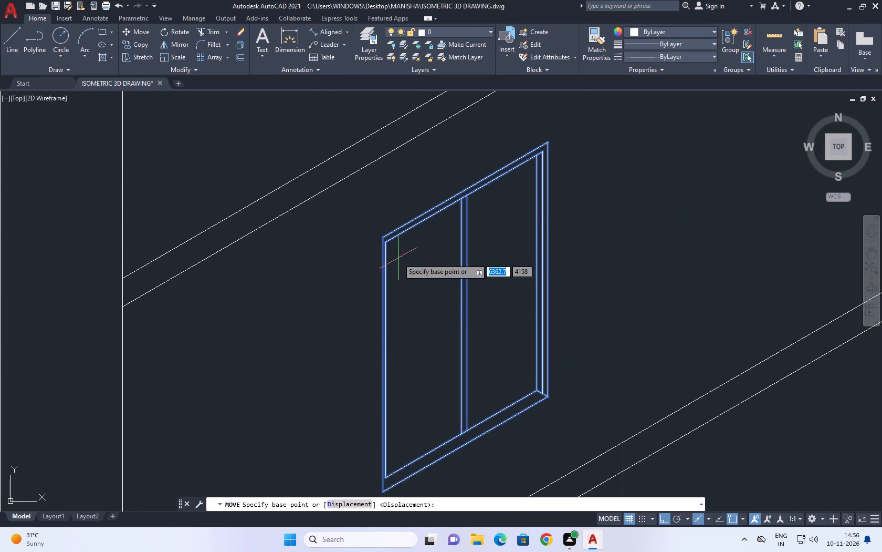
scroll(398, 258, down, 2)
click(523, 205)
click(512, 208)
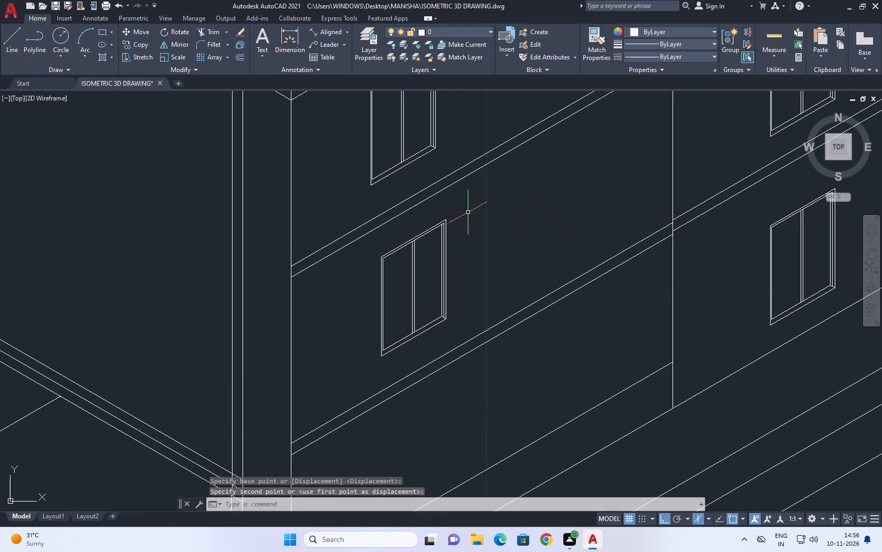
Draw a line about 1.6 units straight down from the underside of the lowest floor band, close to the side wall's front corner.
scroll(466, 212, down, 2)
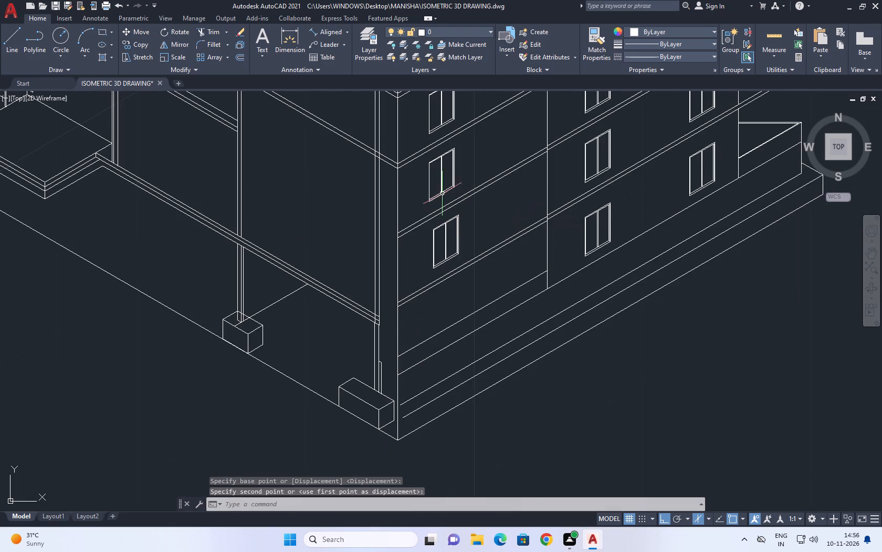
middle_drag(544, 244, 479, 283)
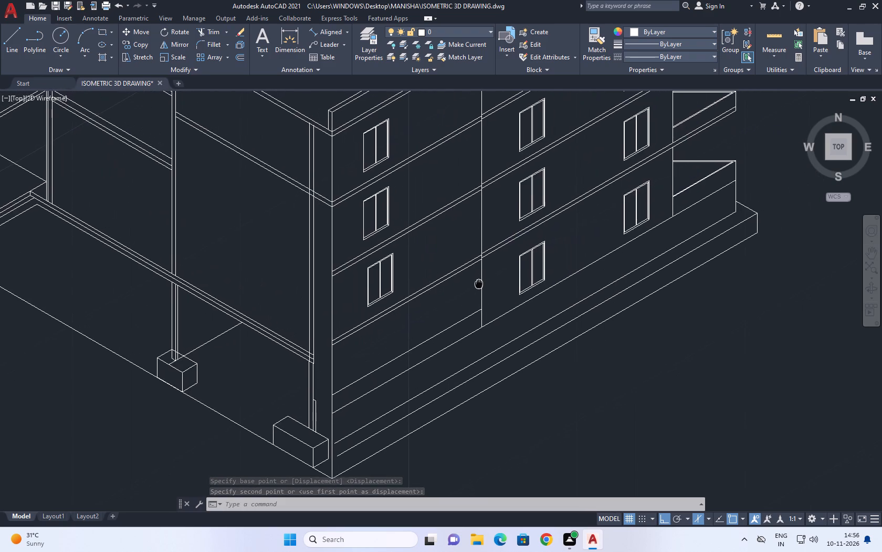
middle_drag(479, 283, 478, 283)
scroll(478, 283, down, 1)
scroll(392, 330, up, 1)
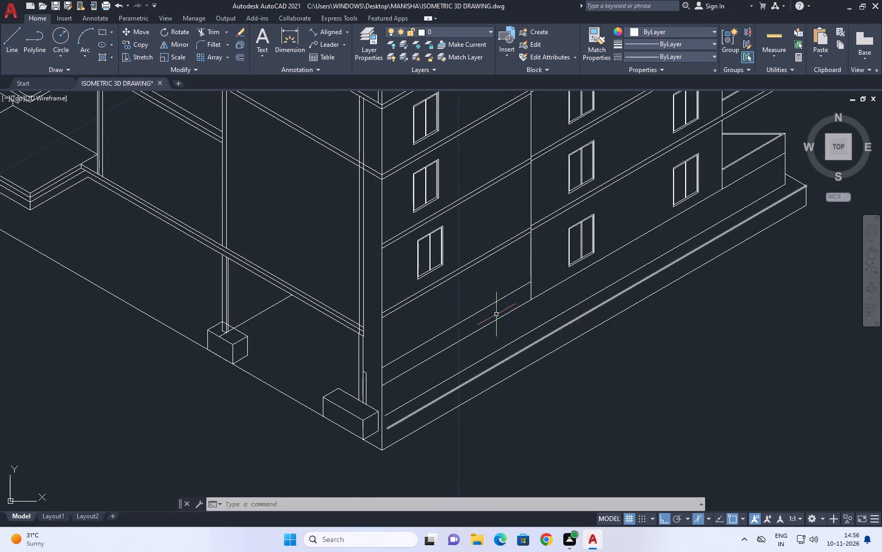
middle_drag(456, 314, 517, 377)
middle_drag(522, 380, 495, 352)
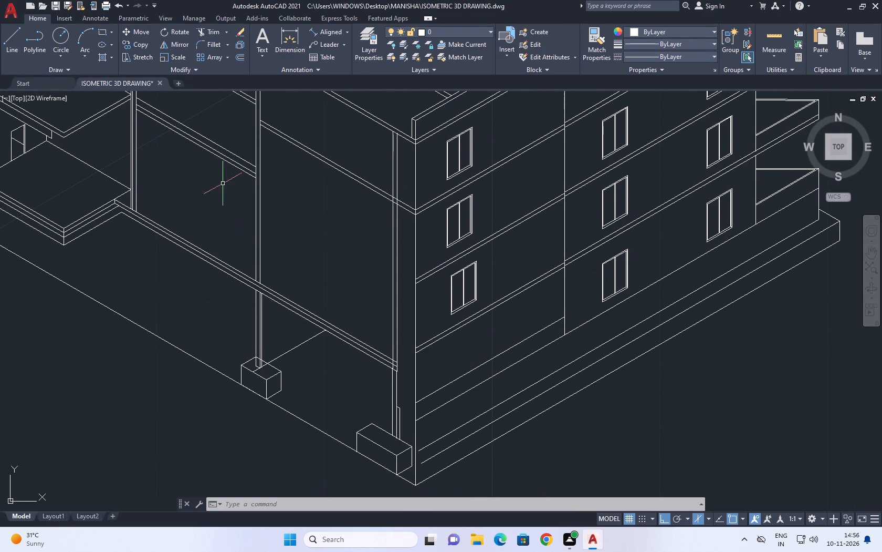
click(11, 42)
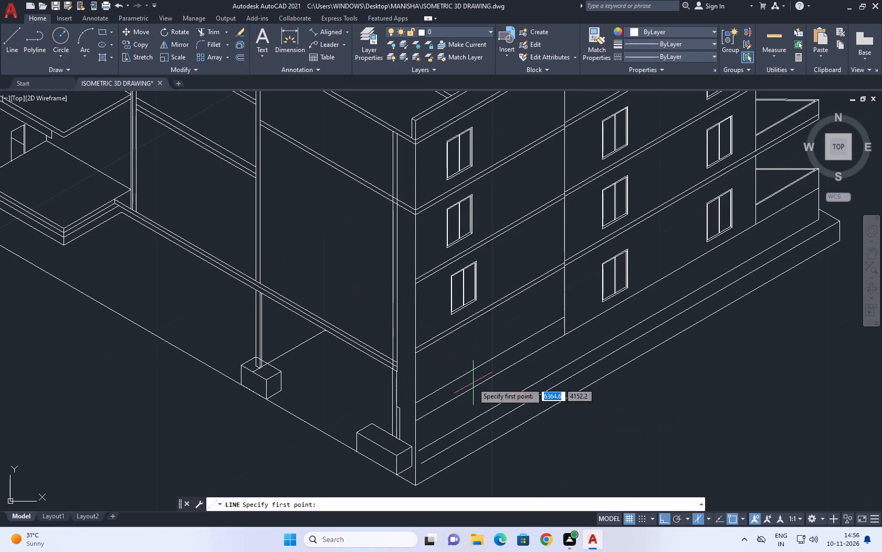
scroll(412, 360, up, 3)
click(433, 343)
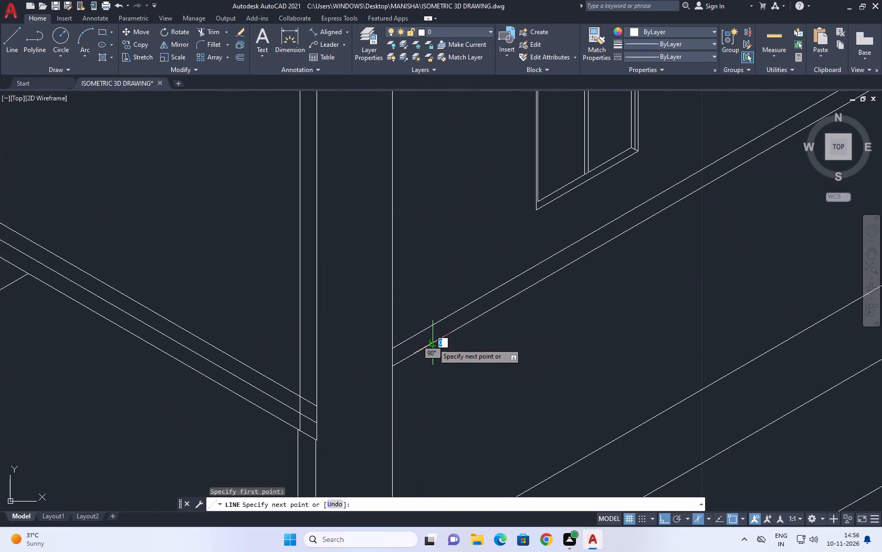
scroll(440, 466, down, 2)
scroll(440, 466, up, 1)
middle_drag(440, 466, 440, 464)
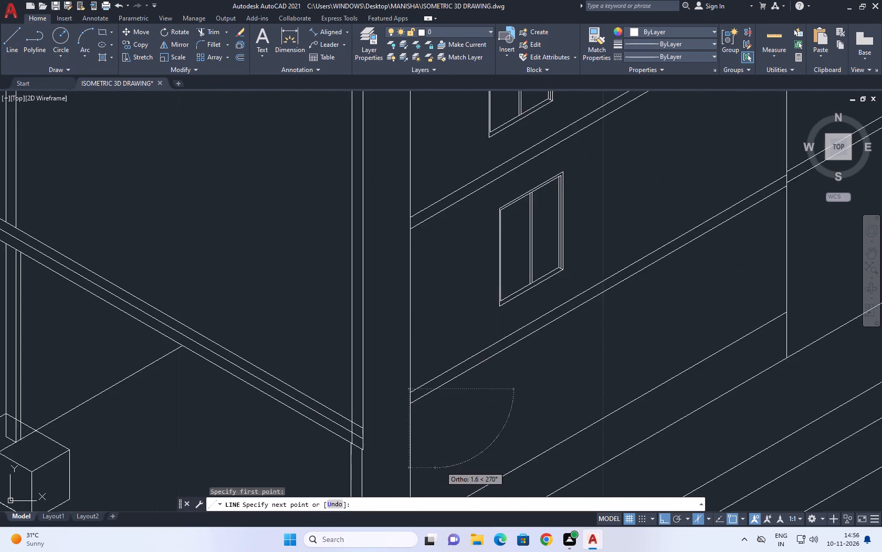
middle_drag(440, 464, 445, 436)
scroll(444, 431, up, 1)
click(442, 448)
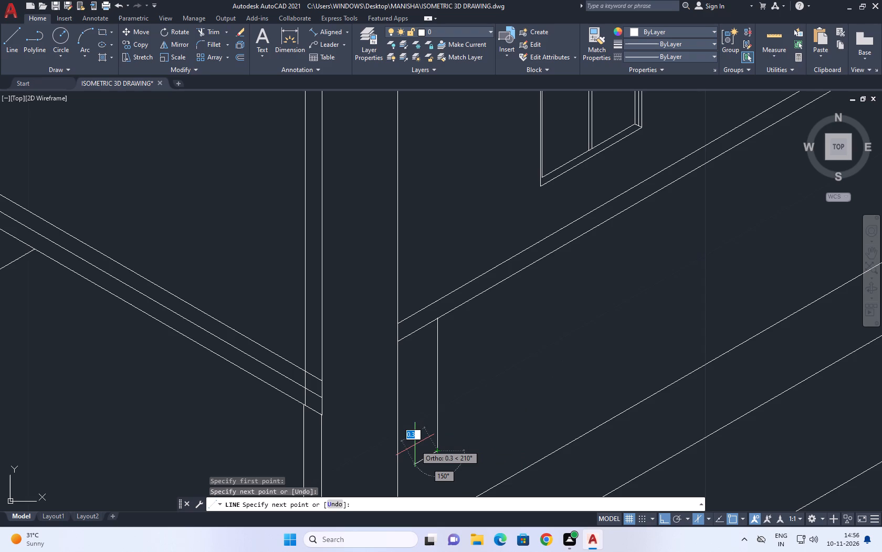
Continue from the lower end of the new vertical line with a 0.226-unit segment along 210°, towards the wall's front corner.
key(2)
key(BackSpace)
text(02)
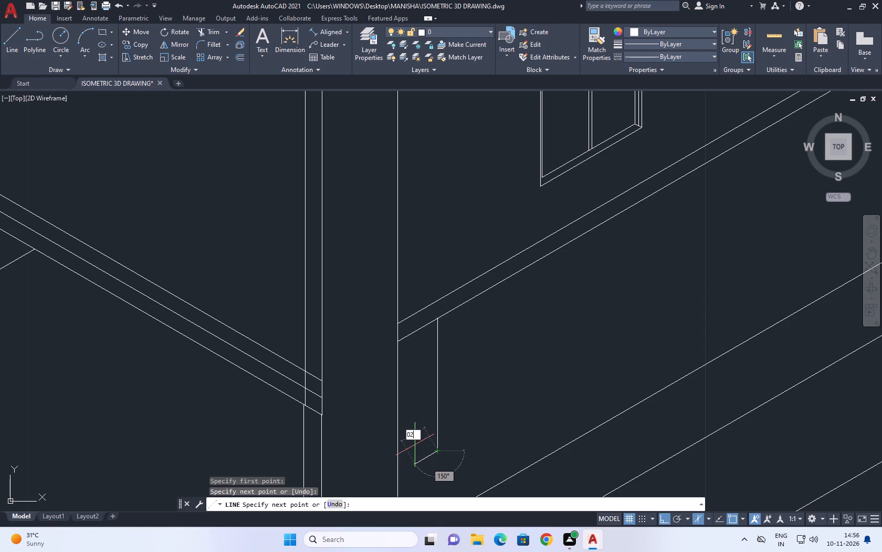
key(BackSpace)
text(022)
key(BackSpace)
key(BackSpace)
key(BackSpace)
text(.226)
key(Return)
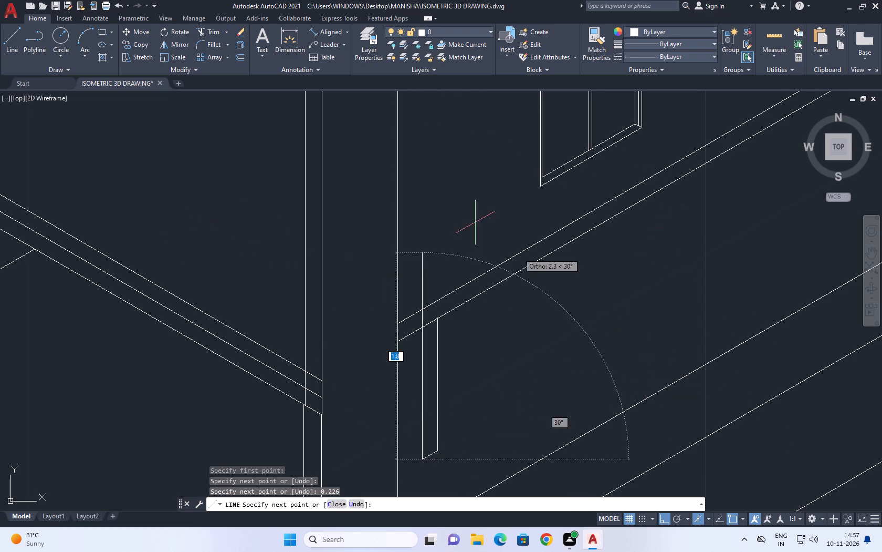
Continue with a vertical line straight up across the lowest floor band, ending on the wall above it.
click(431, 212)
right_click(442, 194)
click(484, 212)
right_click(477, 214)
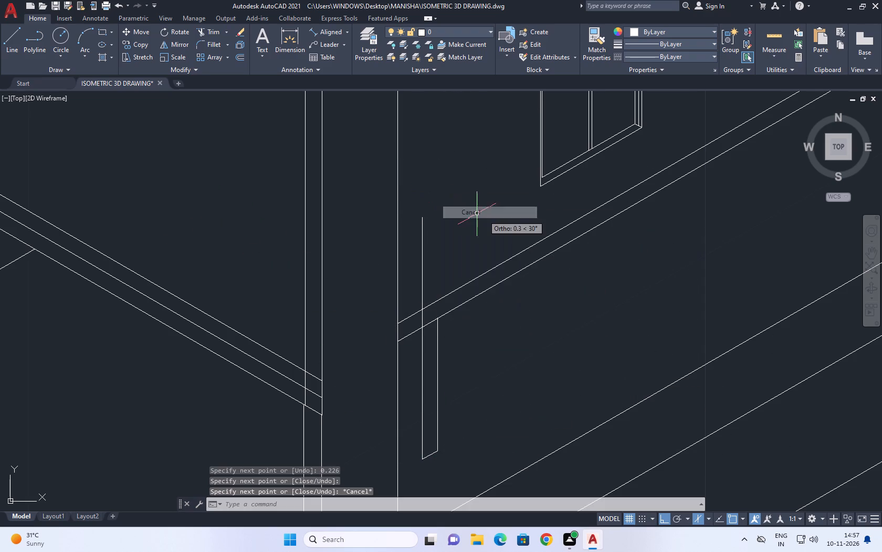
Draw connected lines from the tall vertical's lower end: along 150° past the wall's front corner edge, straight up, and a short piece along 150°.
click(527, 221)
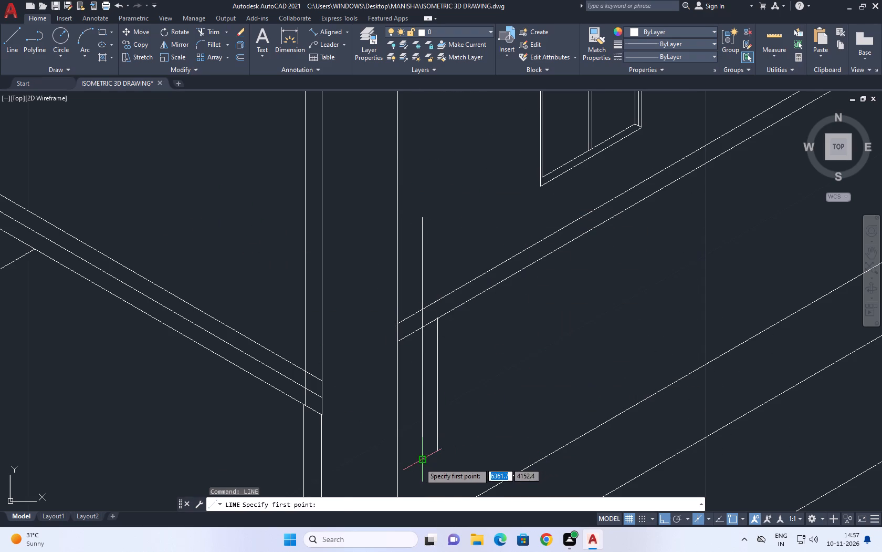
click(419, 463)
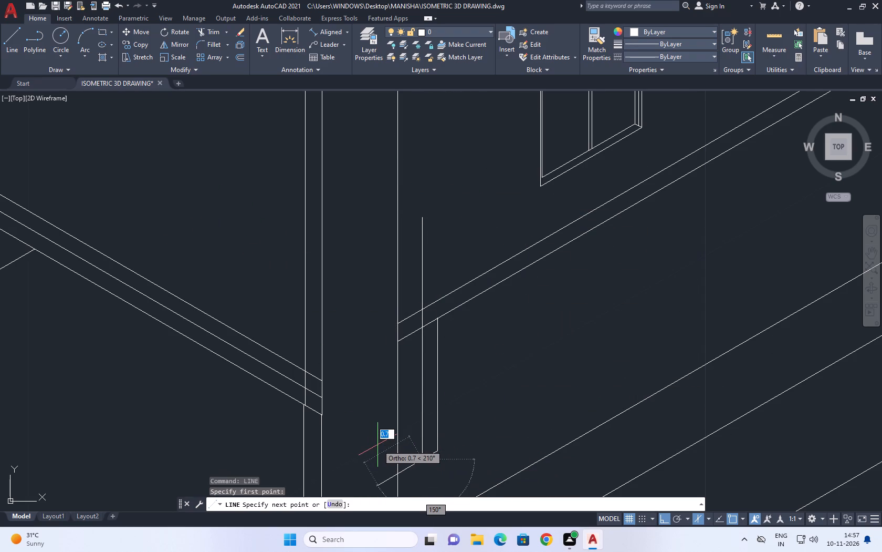
key(5)
key(5)
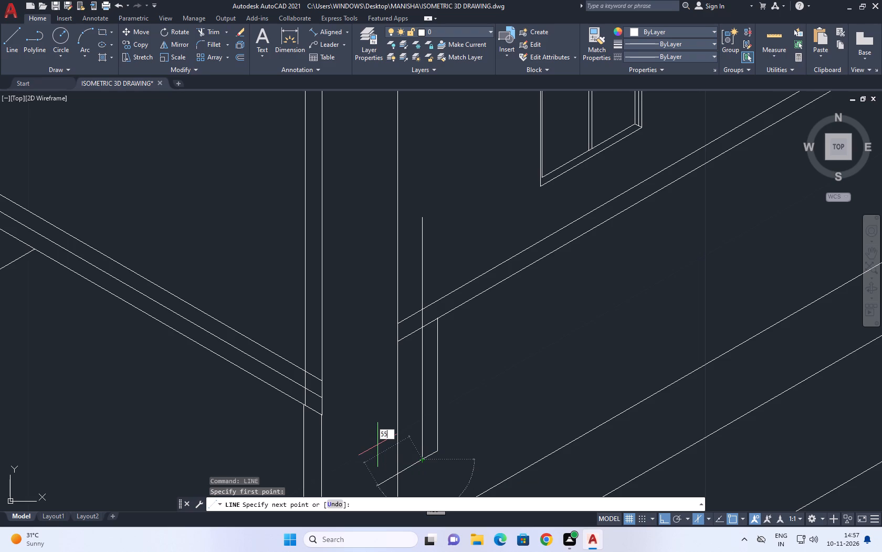
key(BackSpace)
key(BackSpace)
key(Escape)
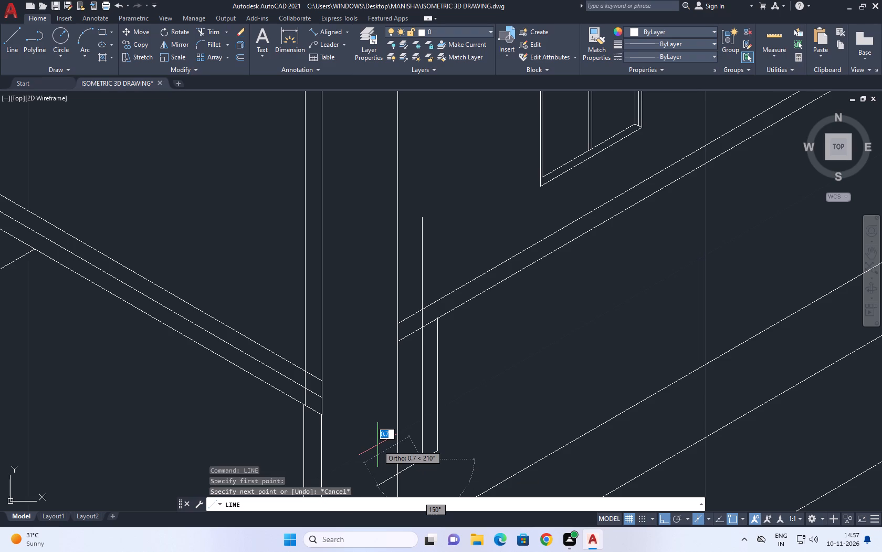
key(F5)
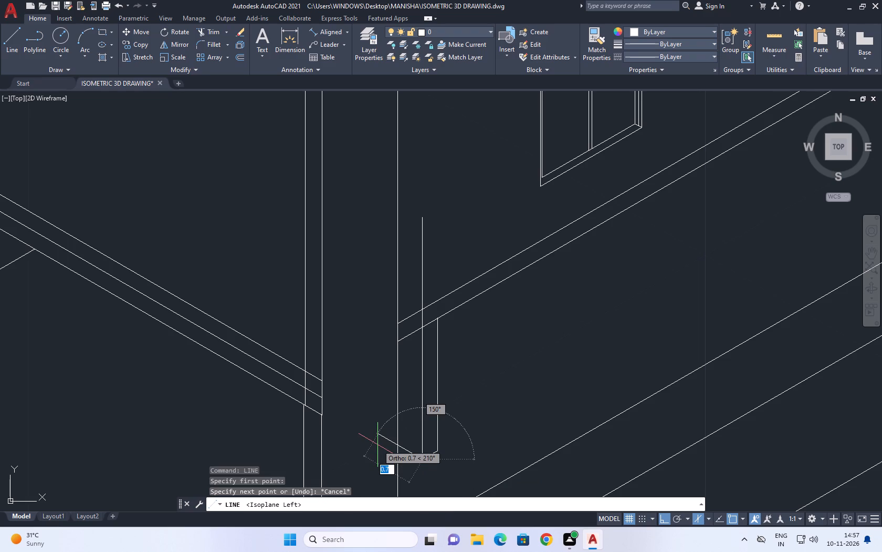
click(371, 396)
click(339, 325)
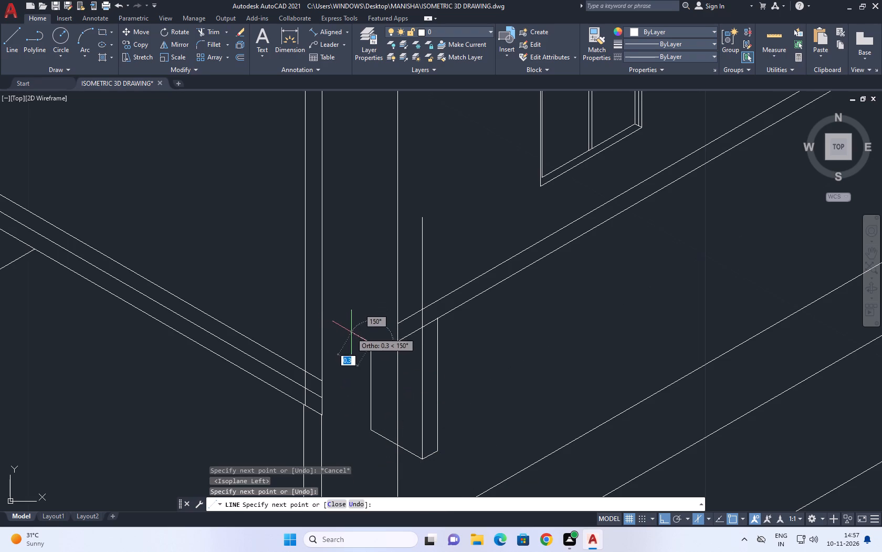
click(351, 332)
right_click(362, 333)
click(403, 343)
Erase the extra vertical and upper 150° segments outside the wall's front corner, keeping the lower 150° line.
drag(387, 350, 384, 351)
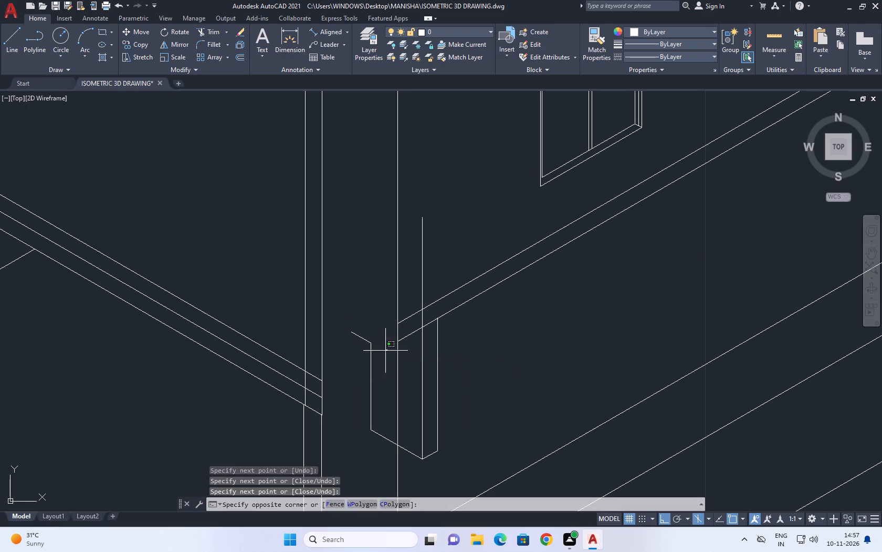
drag(384, 351, 380, 352)
drag(356, 356, 348, 356)
click(364, 342)
right_click(365, 234)
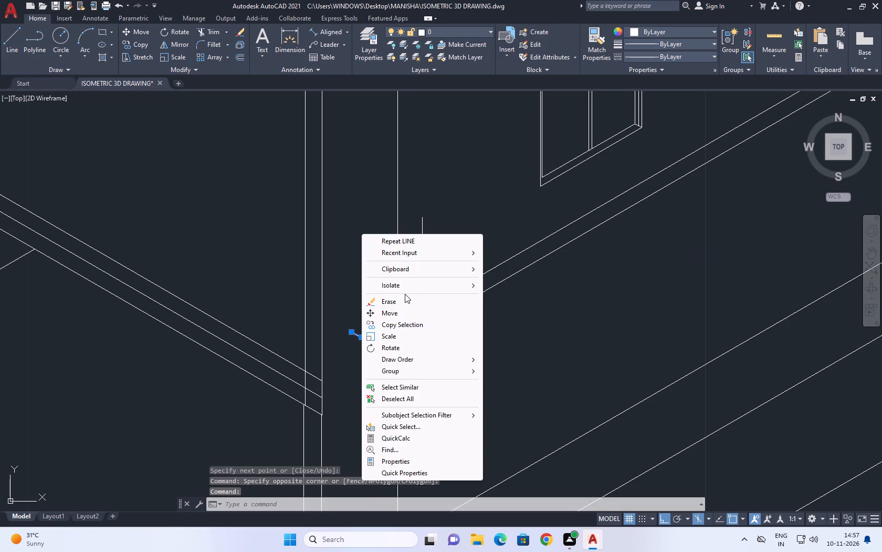
click(404, 300)
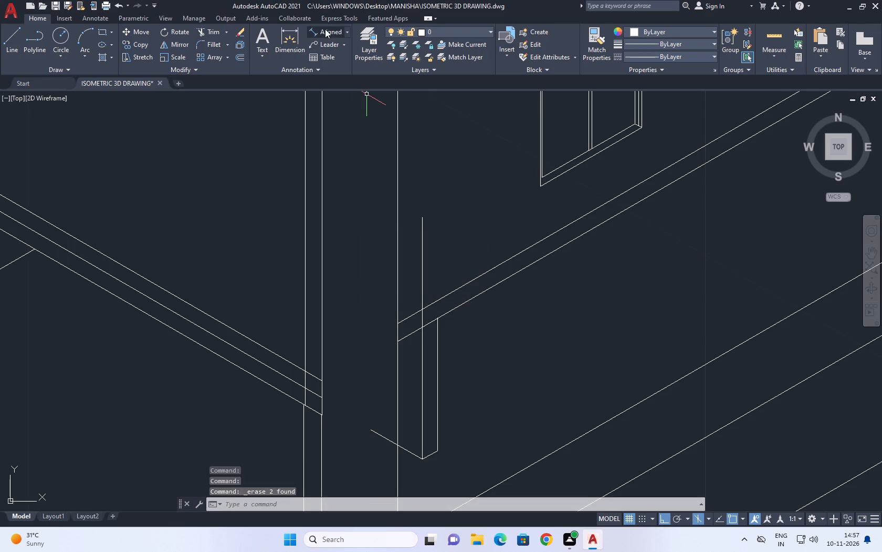
Measure the aligned distance along the lower 150° line from its bottom corner to the wall's front corner edge.
click(325, 29)
scroll(384, 466, up, 2)
click(436, 451)
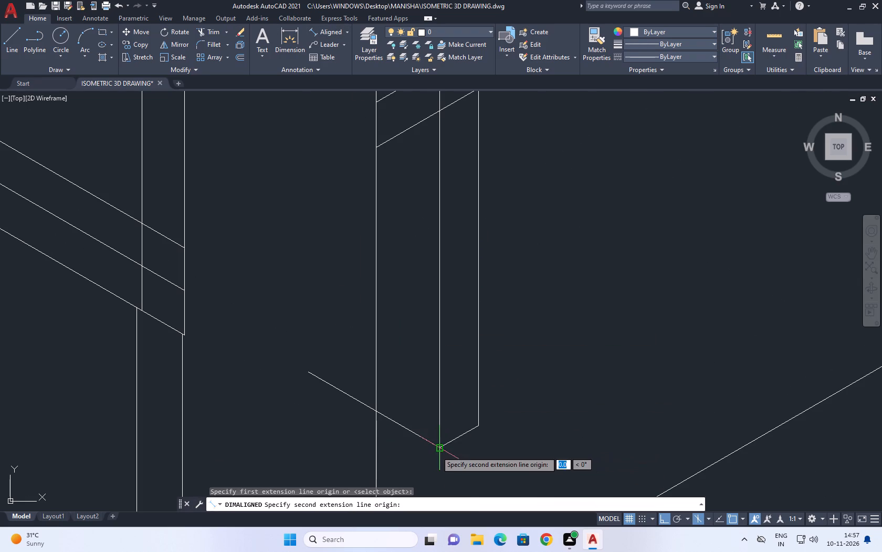
click(375, 412)
scroll(358, 417, down, 8)
right_click(359, 408)
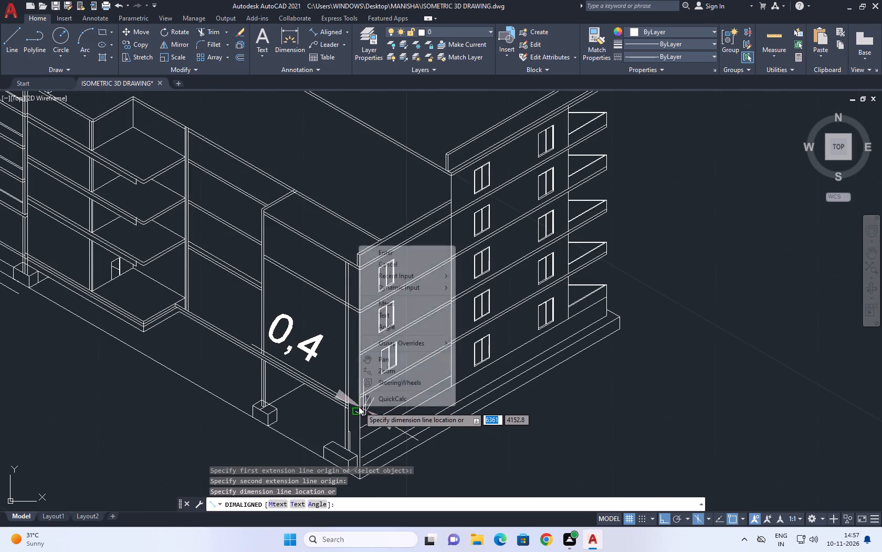
click(392, 259)
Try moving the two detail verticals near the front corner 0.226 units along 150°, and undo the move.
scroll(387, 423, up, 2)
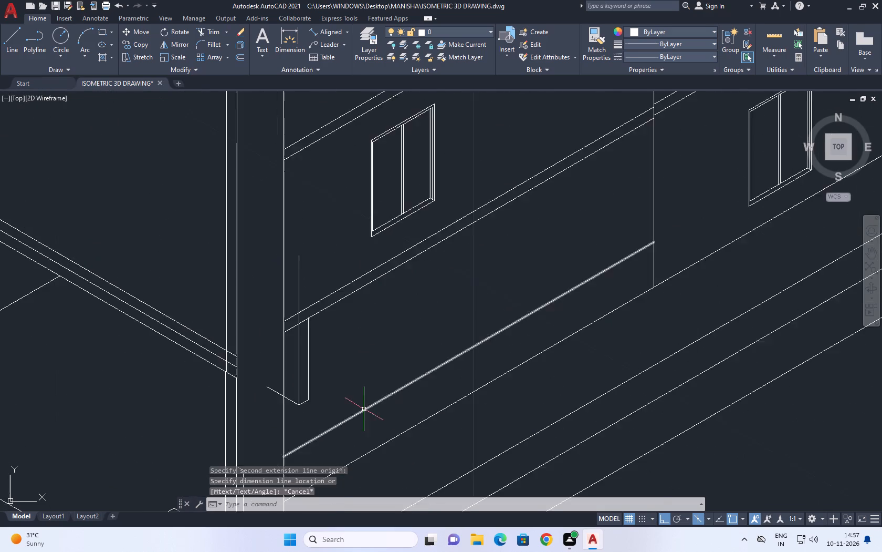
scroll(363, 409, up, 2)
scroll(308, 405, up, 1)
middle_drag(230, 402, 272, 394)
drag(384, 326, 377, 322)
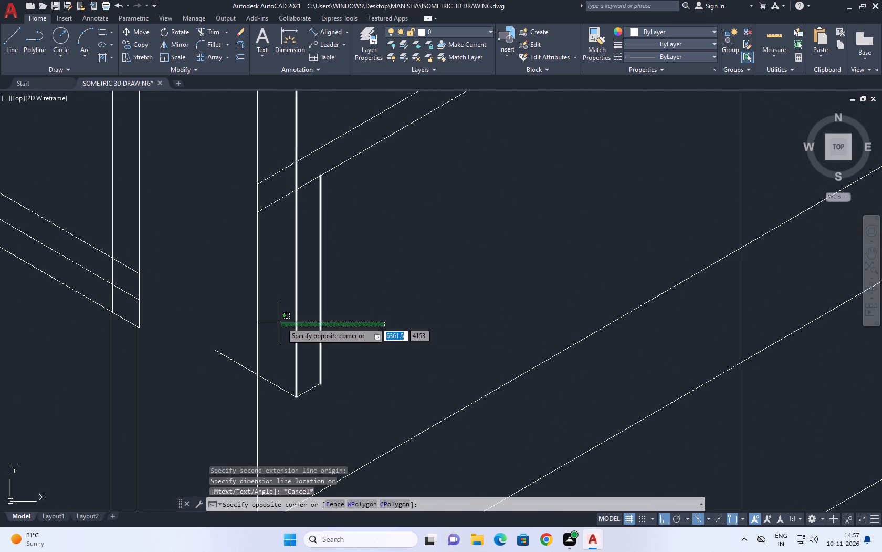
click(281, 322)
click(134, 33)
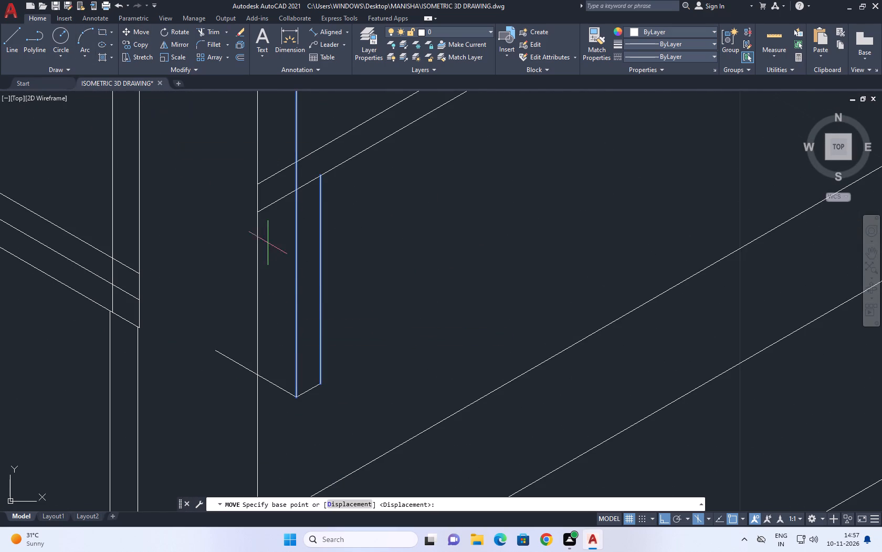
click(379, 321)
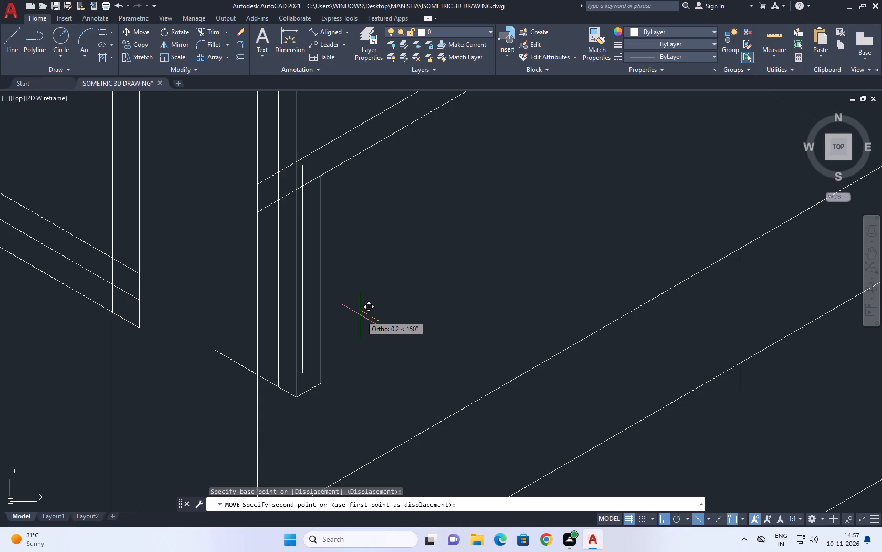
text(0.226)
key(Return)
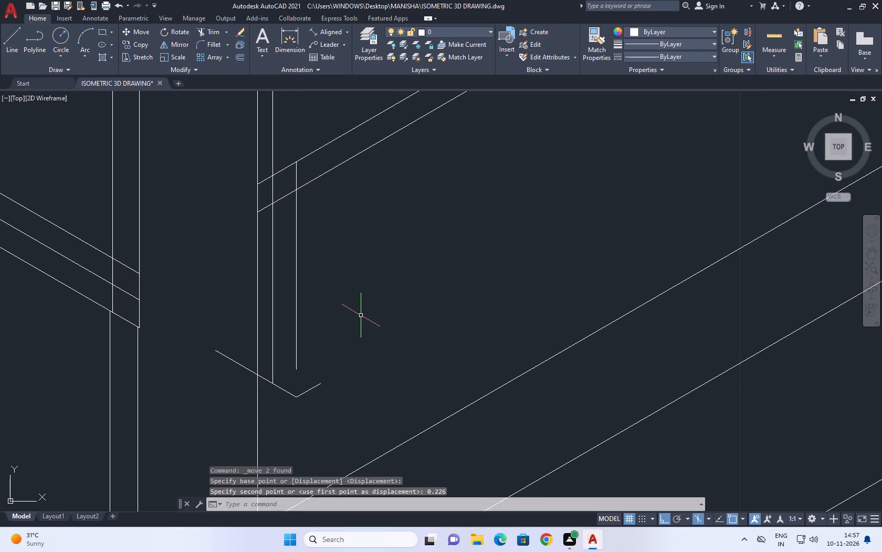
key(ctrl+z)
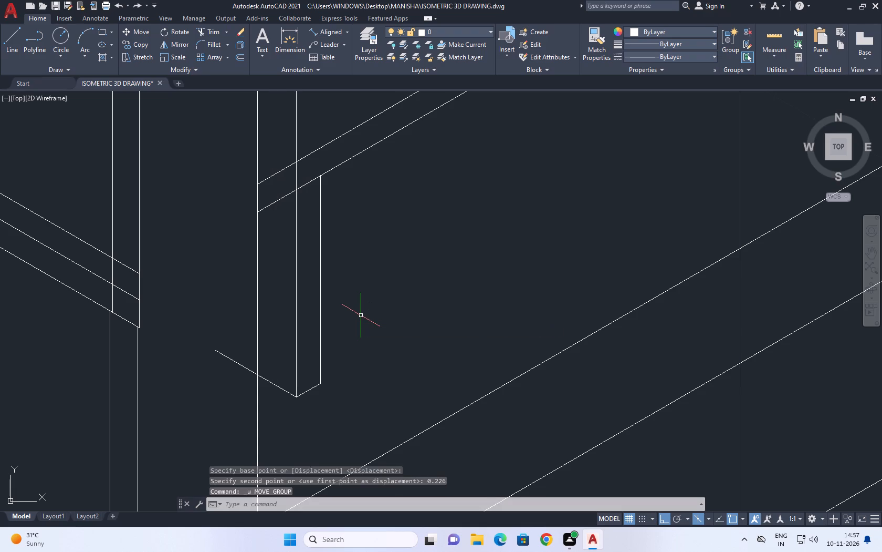
Move the two detail verticals at the lowest floor band 0.2 units along the 150° isometric direction, towards the front corner.
click(332, 234)
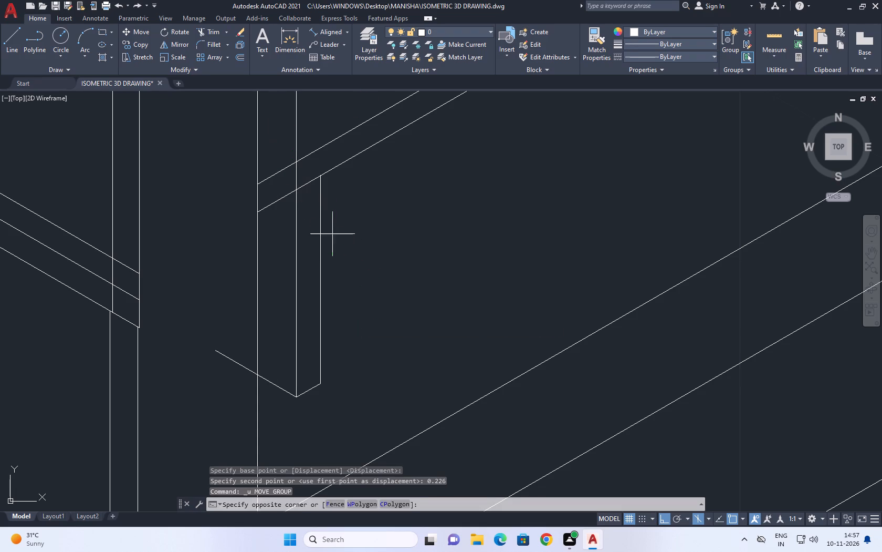
click(274, 255)
click(137, 29)
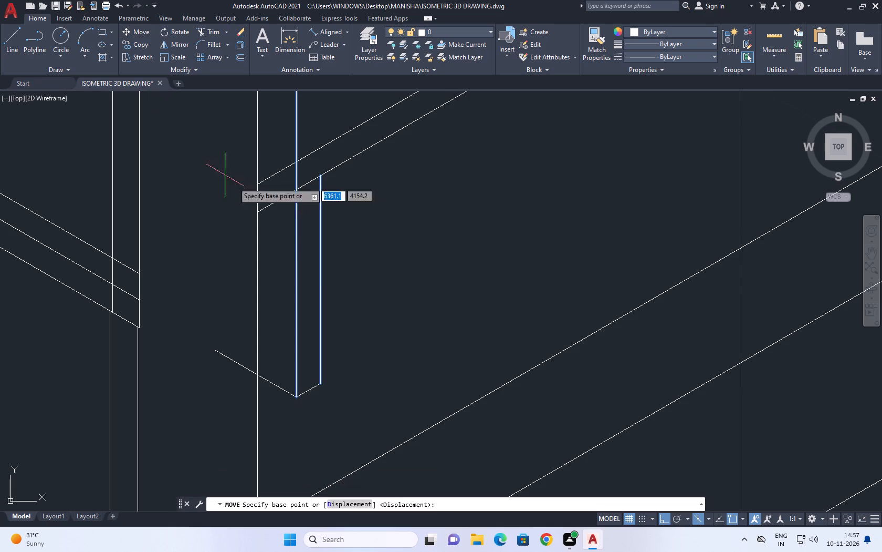
click(389, 247)
scroll(360, 247, down, 4)
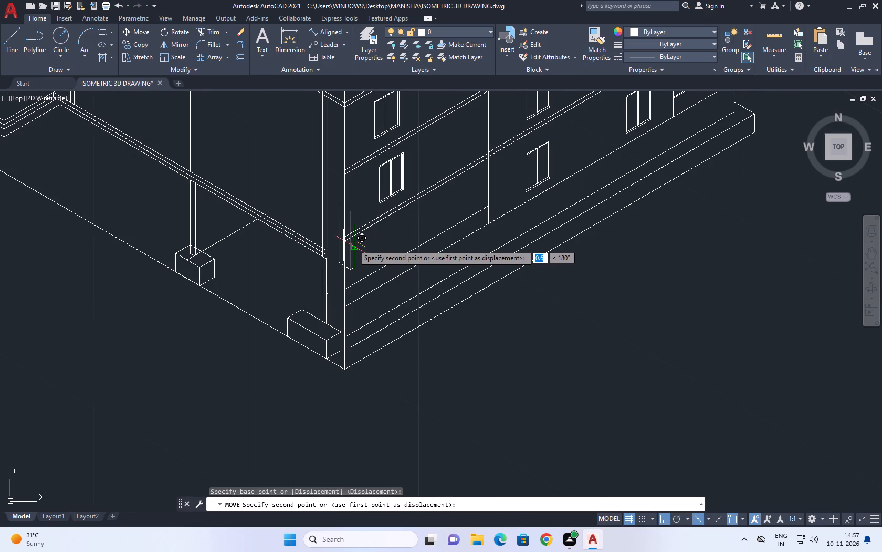
scroll(354, 245, up, 3)
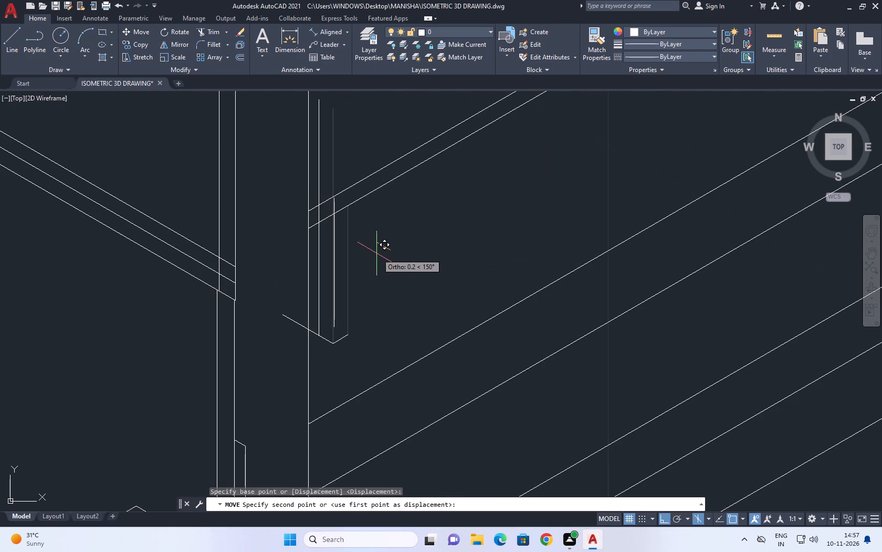
text(0.2)
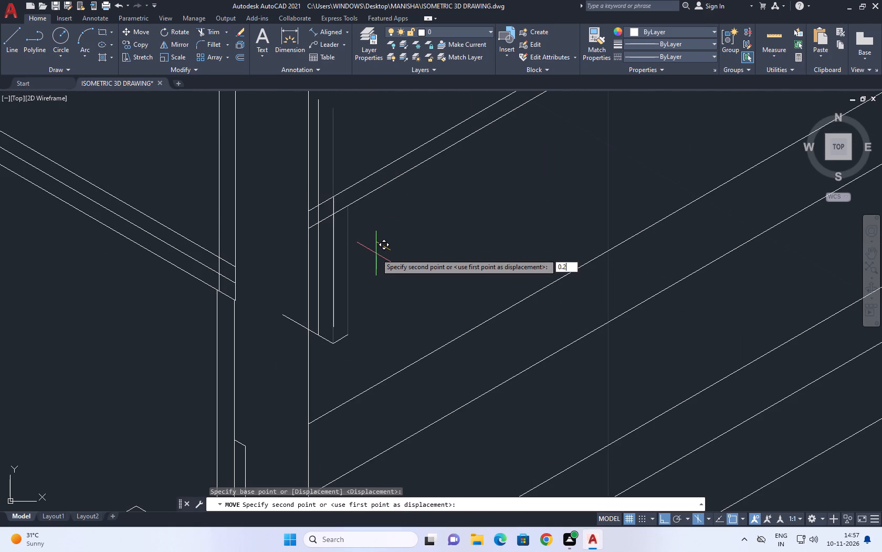
key(Return)
Extend the shorter moved vertical line down to the short 30° line at the bottom of the detail.
middle_drag(353, 273, 357, 298)
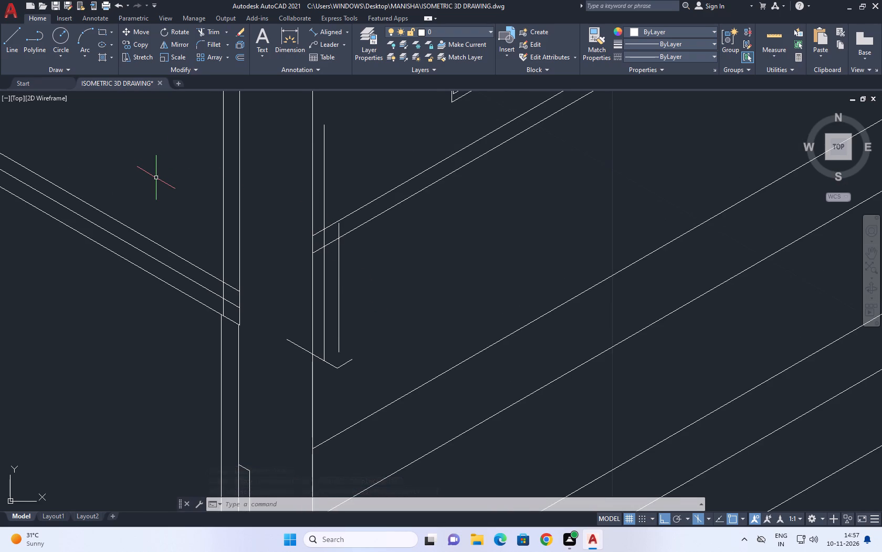
text(EX)
key(space)
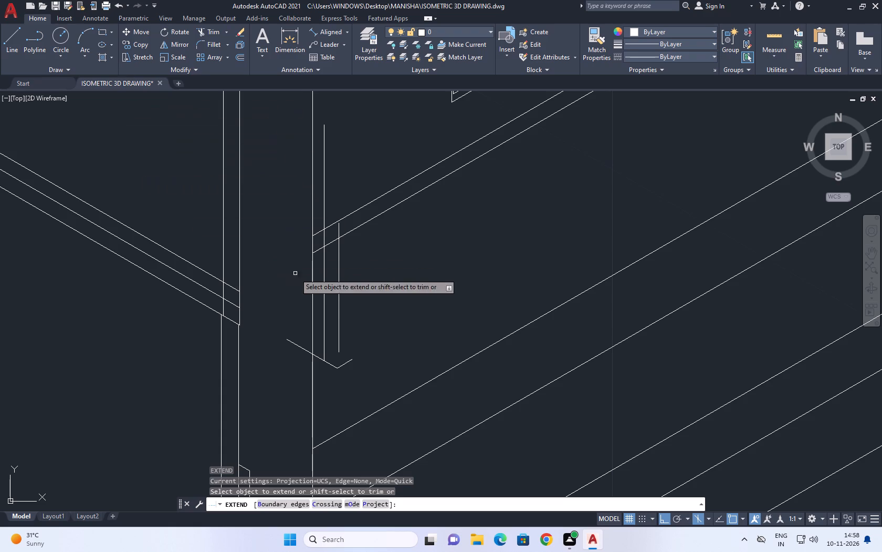
click(341, 286)
click(333, 308)
right_click(376, 291)
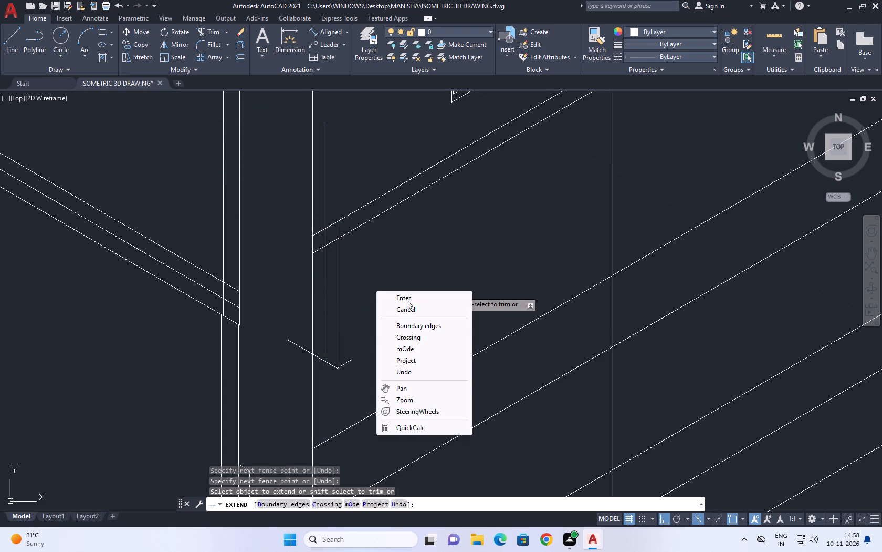
click(404, 309)
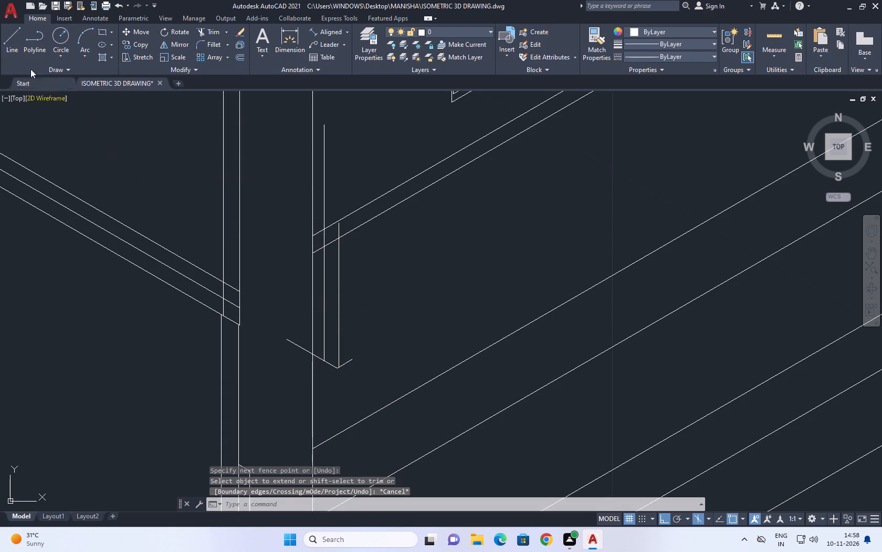
Draw a 30° line on the top isoplane from the base of the corner detail's longer vertical, past the shorter vertical.
click(13, 50)
scroll(329, 366, up, 2)
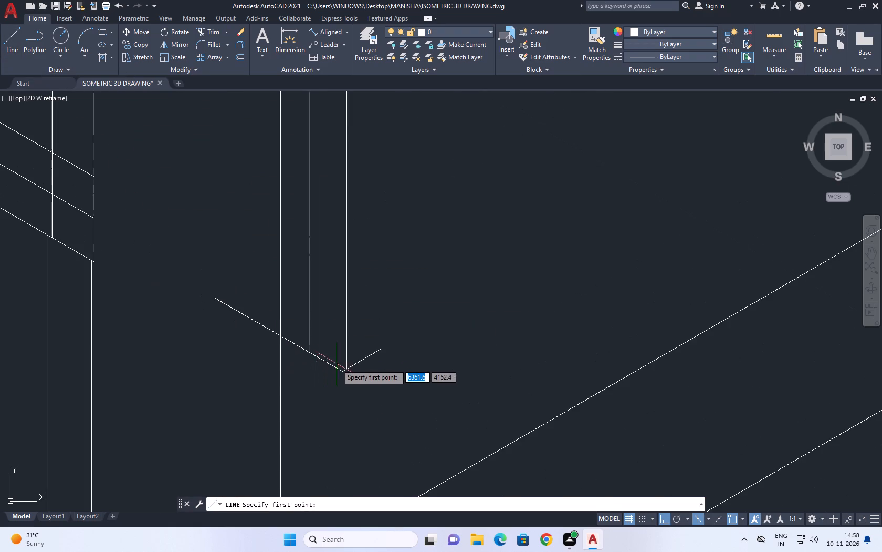
scroll(311, 350, up, 1)
click(308, 355)
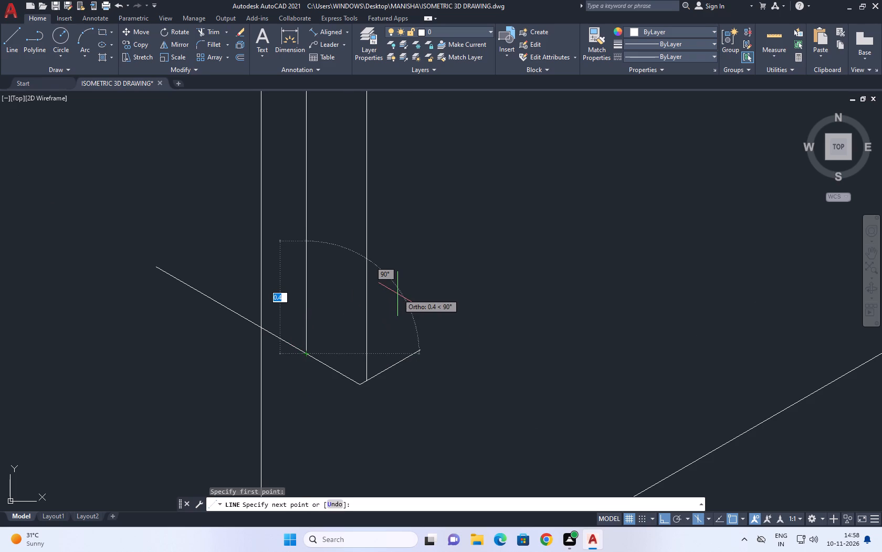
key(F5)
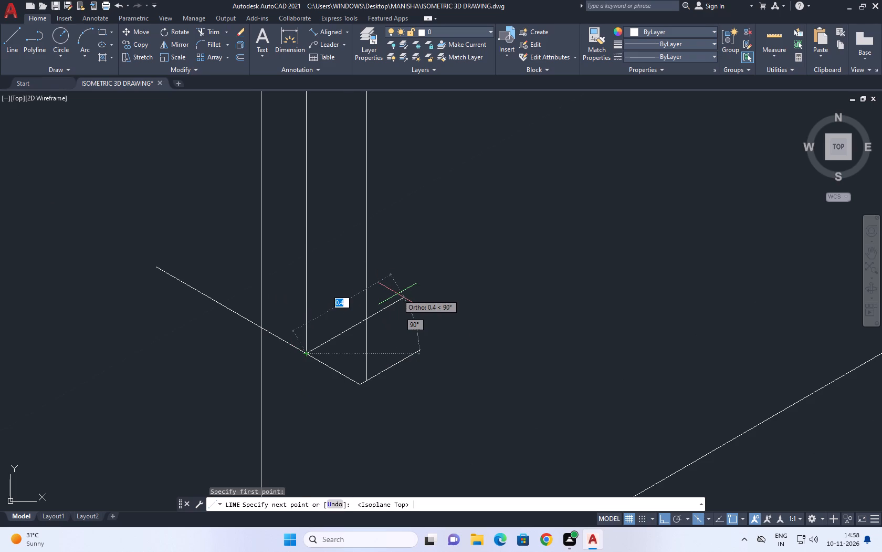
click(397, 294)
right_click(437, 291)
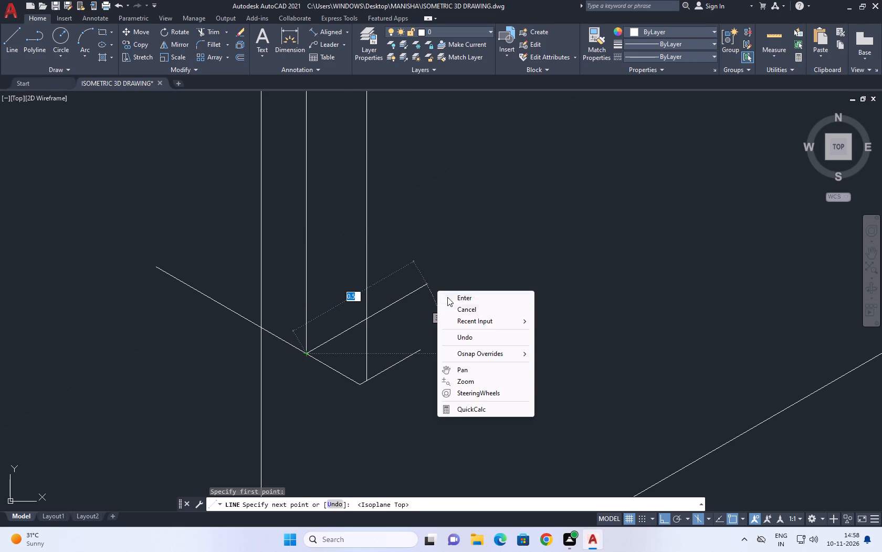
click(477, 297)
right_click(386, 181)
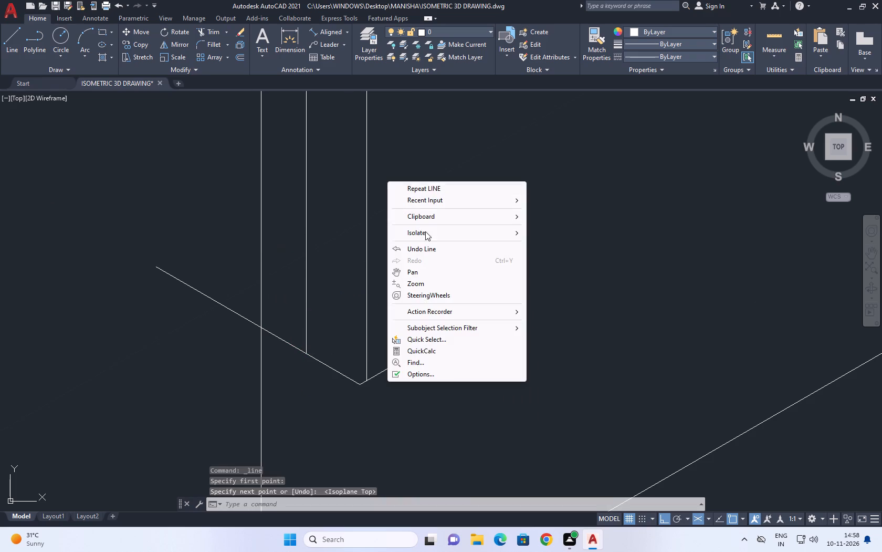
click(435, 185)
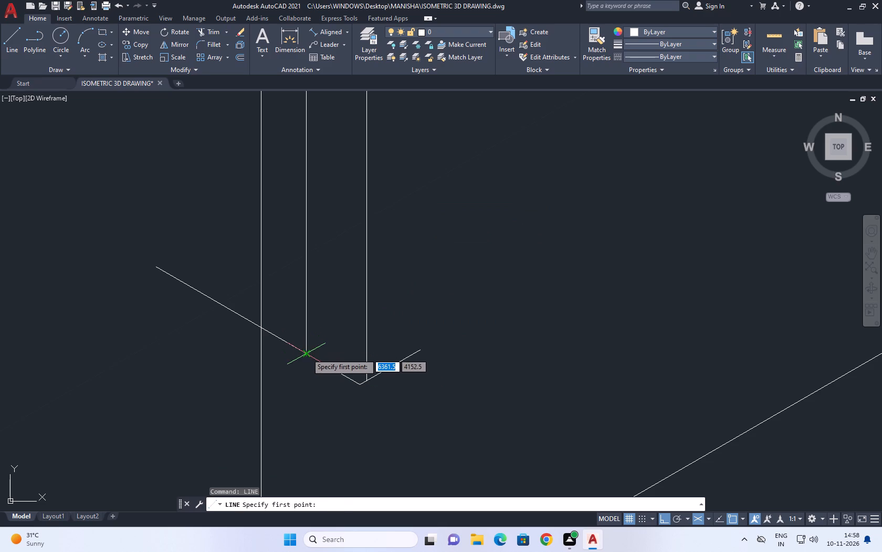
drag(307, 353, 327, 348)
click(394, 305)
right_click(441, 256)
click(458, 271)
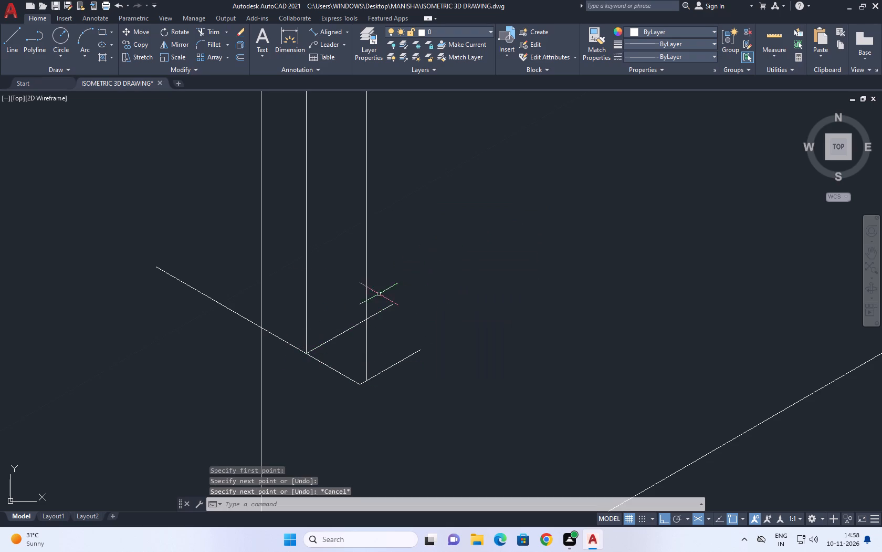
Trim the corner detail's bottom, removing everything below the new 30° line, its overhang, and the 150° line's stub beyond the wall edge.
click(207, 32)
click(409, 363)
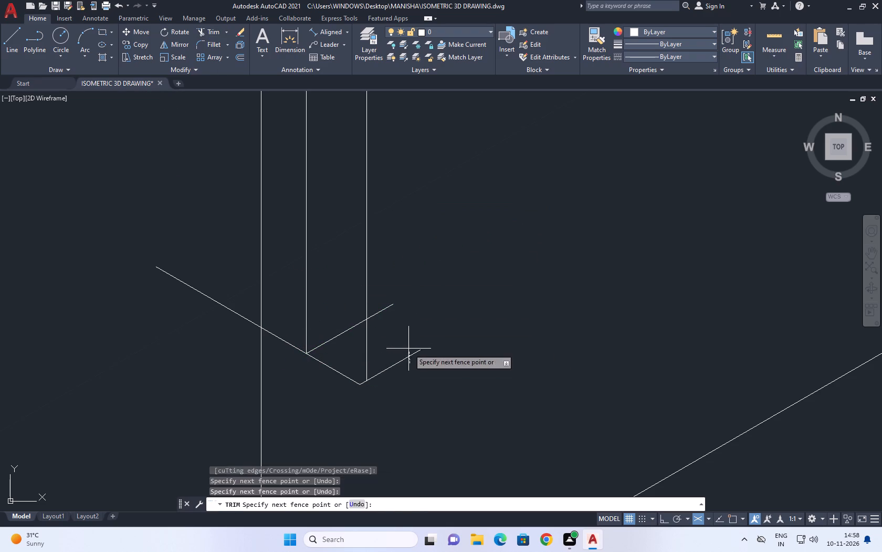
click(390, 302)
drag(388, 347, 387, 352)
click(313, 431)
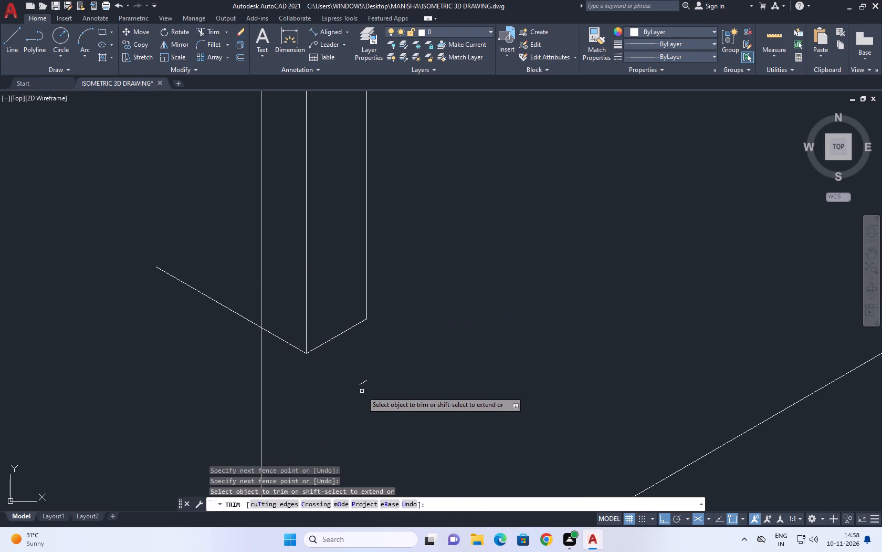
click(362, 391)
click(367, 382)
click(363, 378)
click(374, 390)
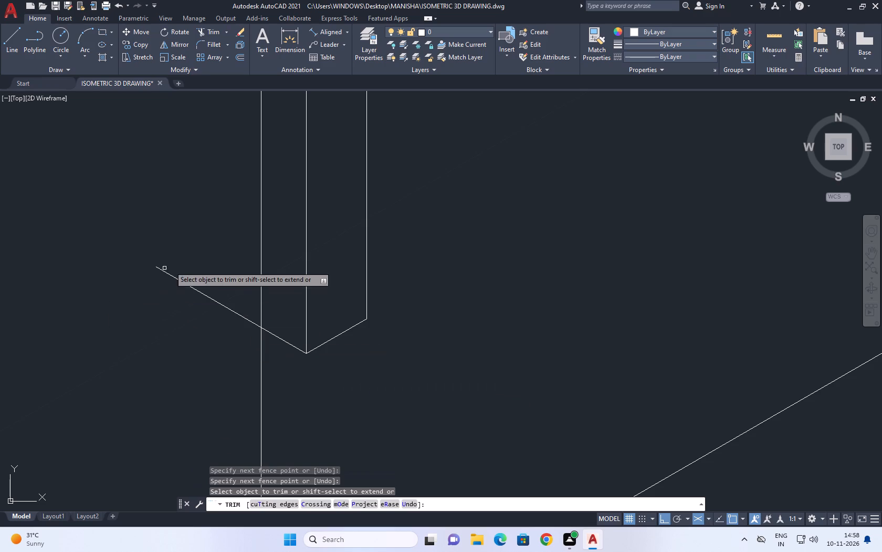
click(201, 250)
click(172, 352)
right_click(194, 328)
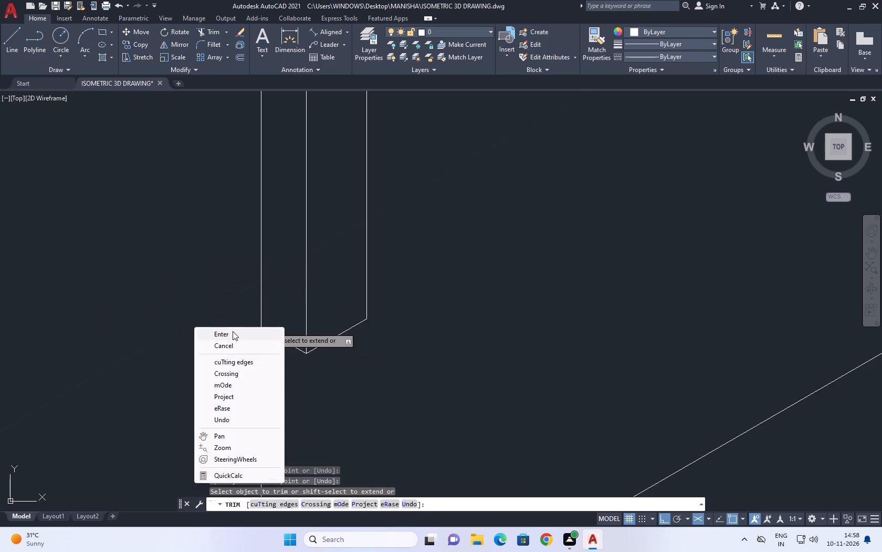
click(233, 344)
Trim the tops of the two detail verticals back to the lower line of the lowest floor band.
scroll(238, 339, down, 7)
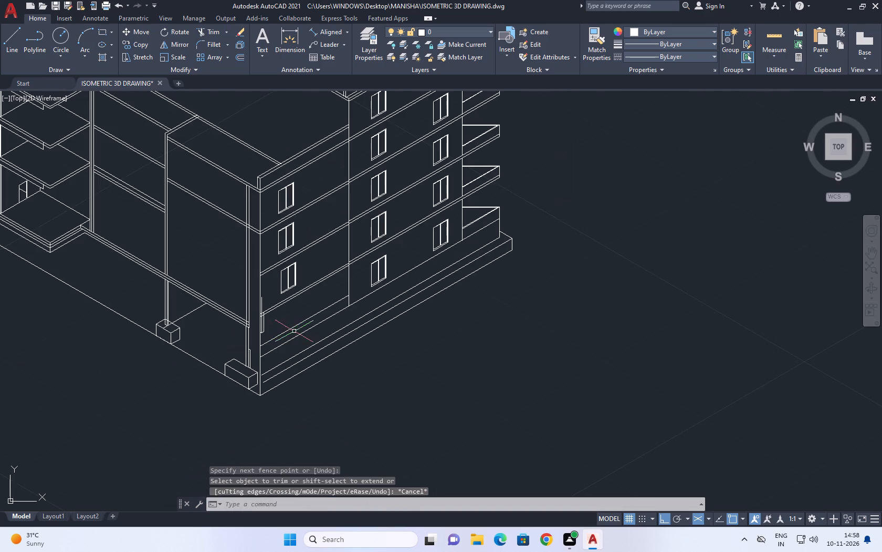
scroll(282, 325, up, 2)
right_click(255, 313)
click(306, 316)
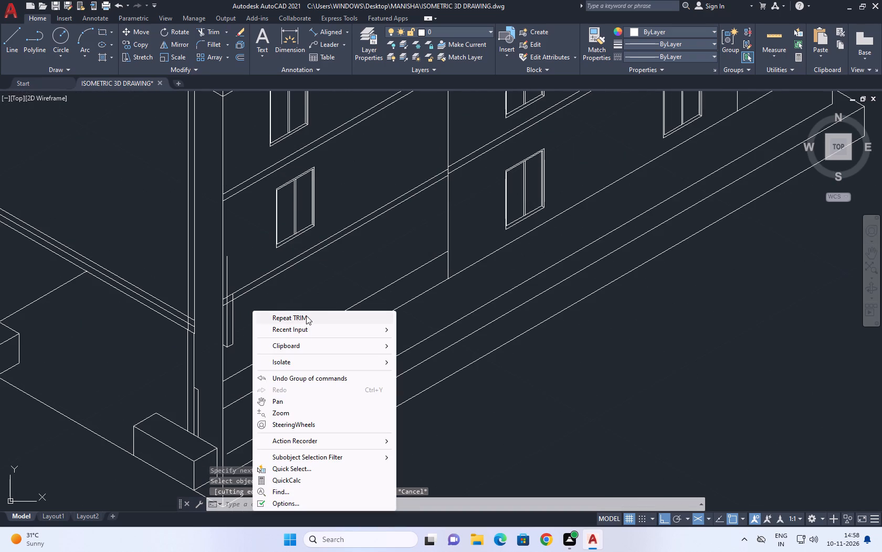
scroll(246, 290, up, 3)
click(193, 280)
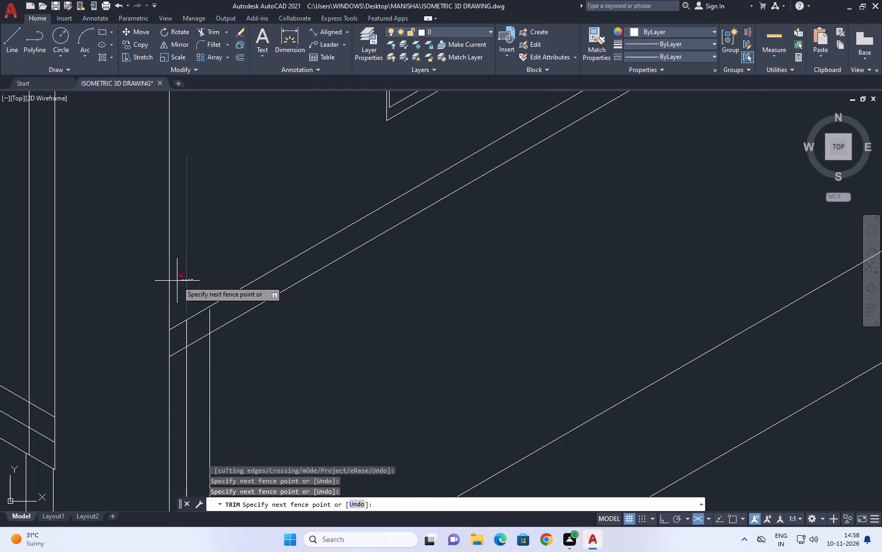
click(177, 281)
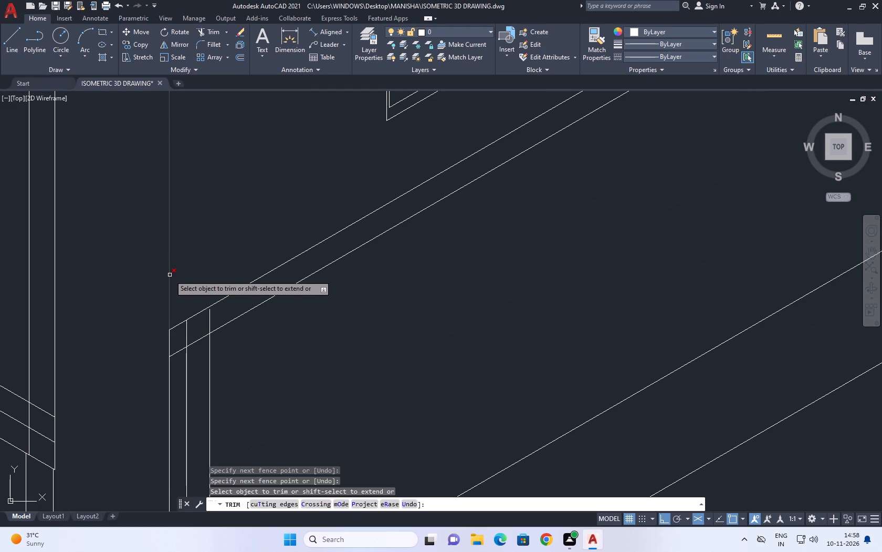
scroll(174, 276, down, 5)
scroll(172, 280, up, 3)
middle_drag(190, 287, 191, 289)
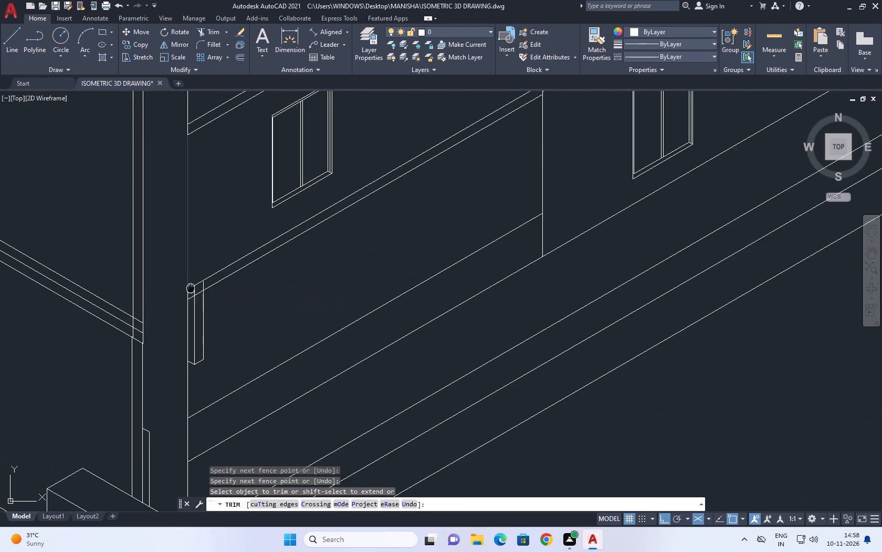
middle_drag(191, 289, 201, 311)
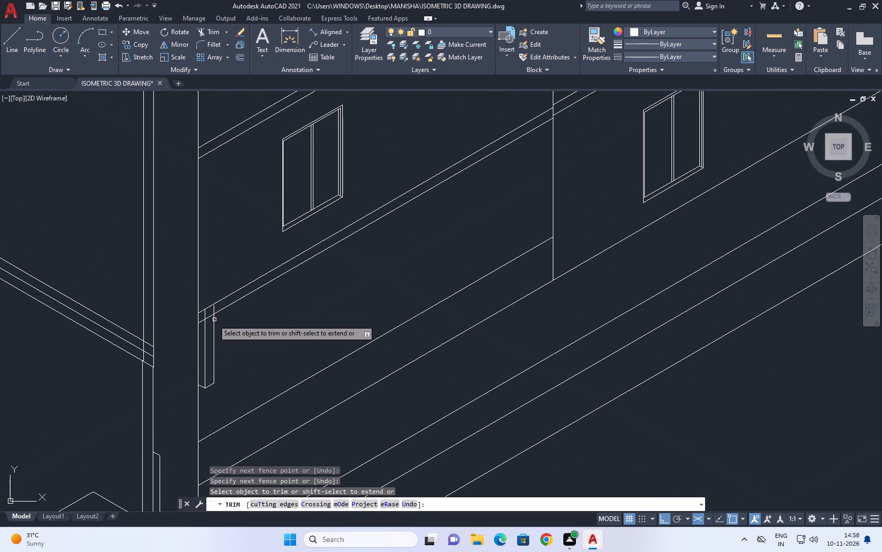
scroll(210, 316, up, 2)
click(234, 287)
click(190, 315)
right_click(209, 258)
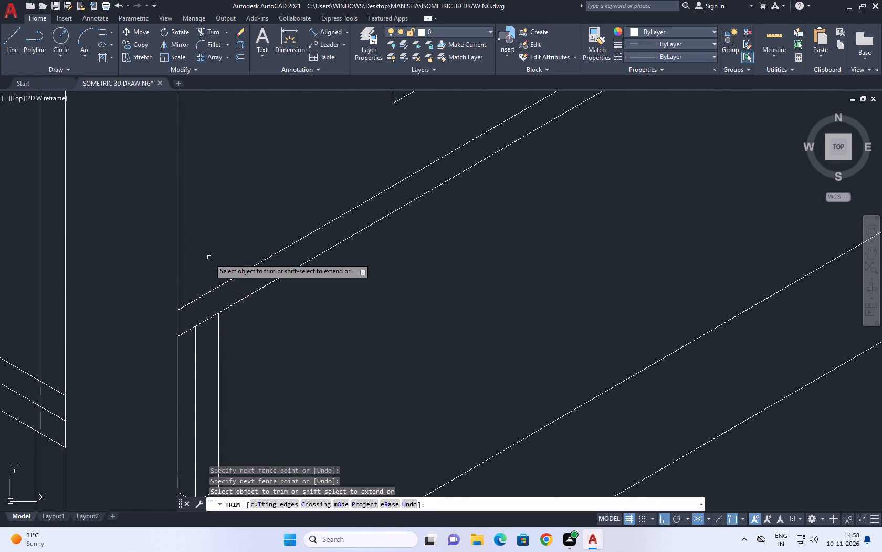
click(231, 277)
scroll(232, 278, down, 7)
middle_drag(240, 278, 243, 285)
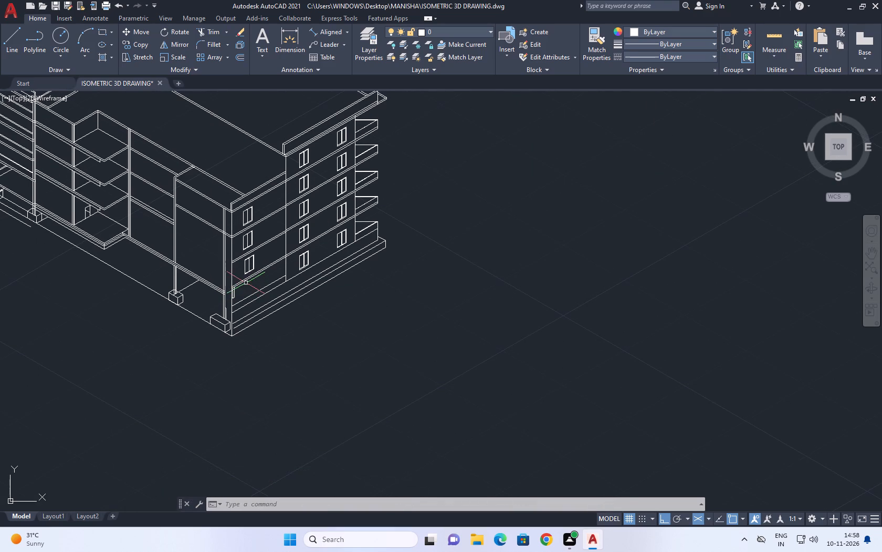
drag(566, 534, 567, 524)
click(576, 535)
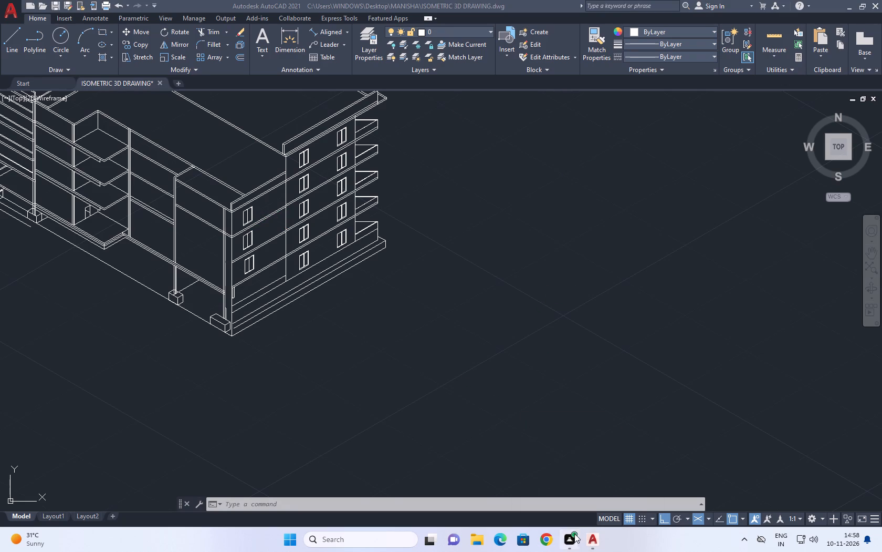
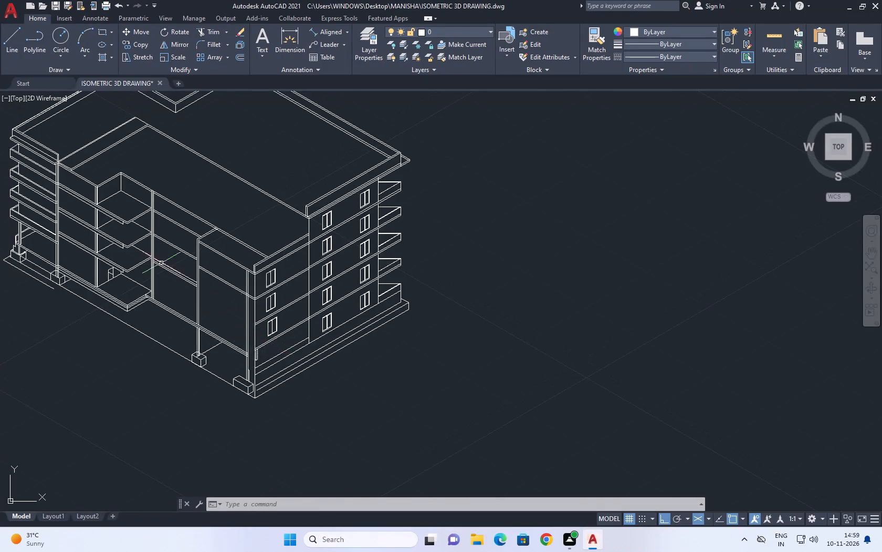
Draw a 2-unit line at 210° from the wall-section edge beside the lower block's top-storey window, followed by a 2-unit vertical line down.
scroll(159, 262, down, 1)
middle_drag(177, 275, 268, 269)
scroll(301, 285, up, 2)
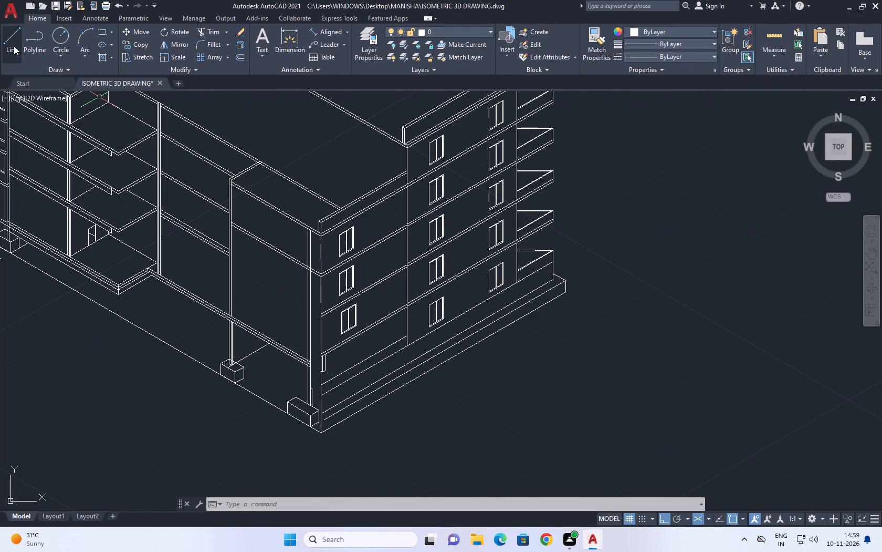
click(14, 46)
scroll(435, 207, up, 2)
scroll(382, 200, up, 1)
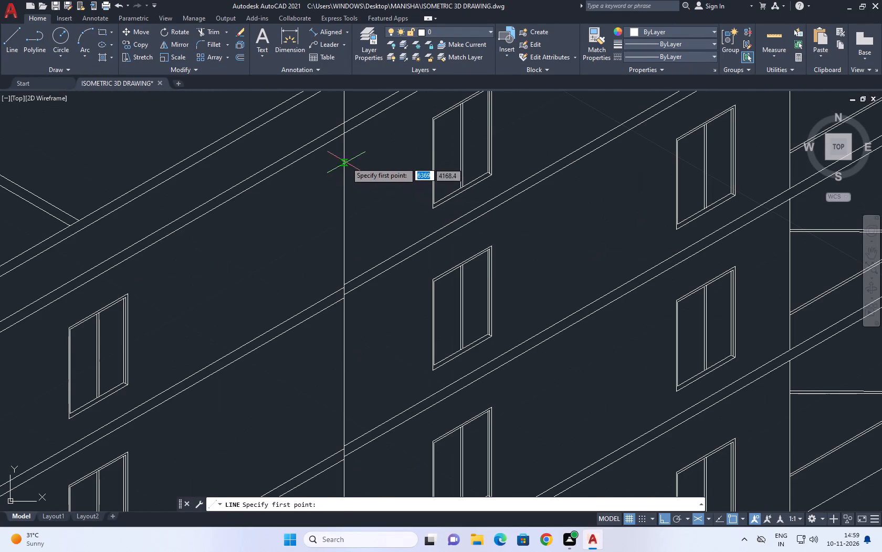
click(346, 162)
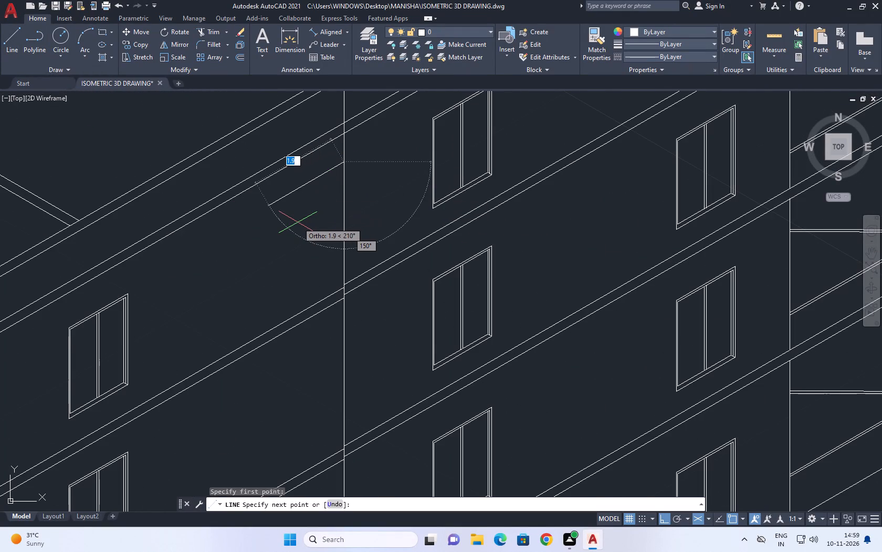
key(2)
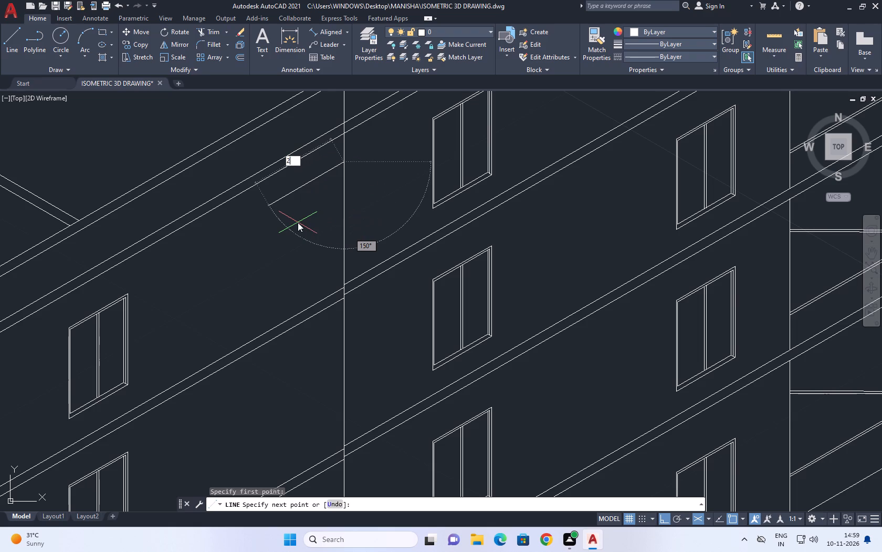
key(Return)
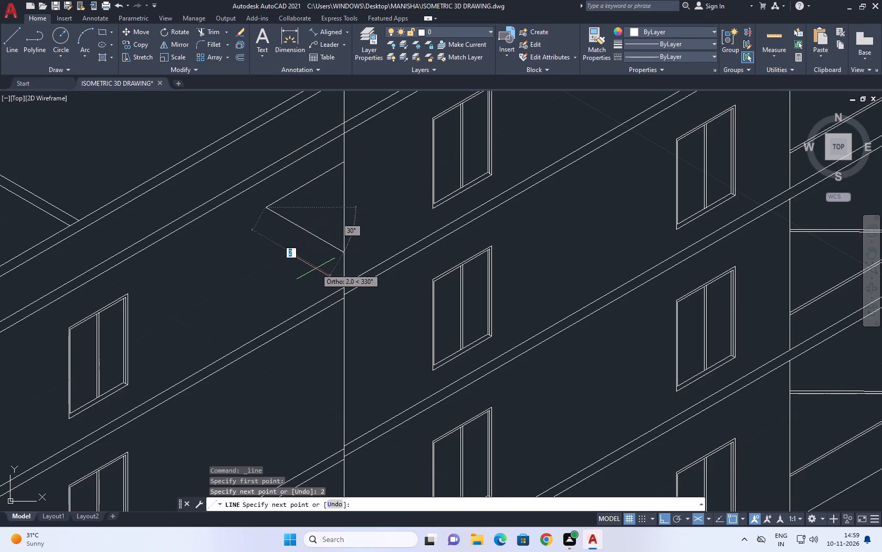
key(F5)
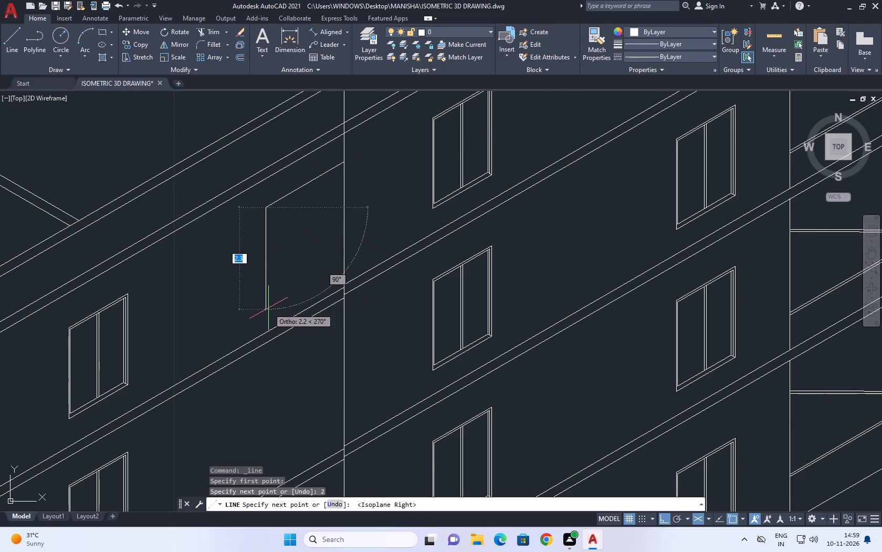
key(2)
key(Return)
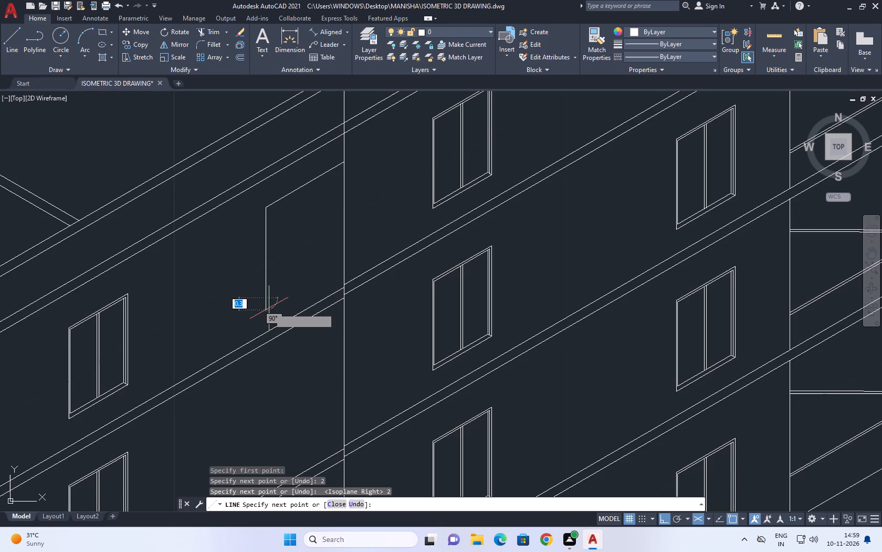
right_click(365, 247)
click(412, 269)
Draw a 30° line from the bottom of the new vertical, running up past the wall-section edge.
right_click(390, 230)
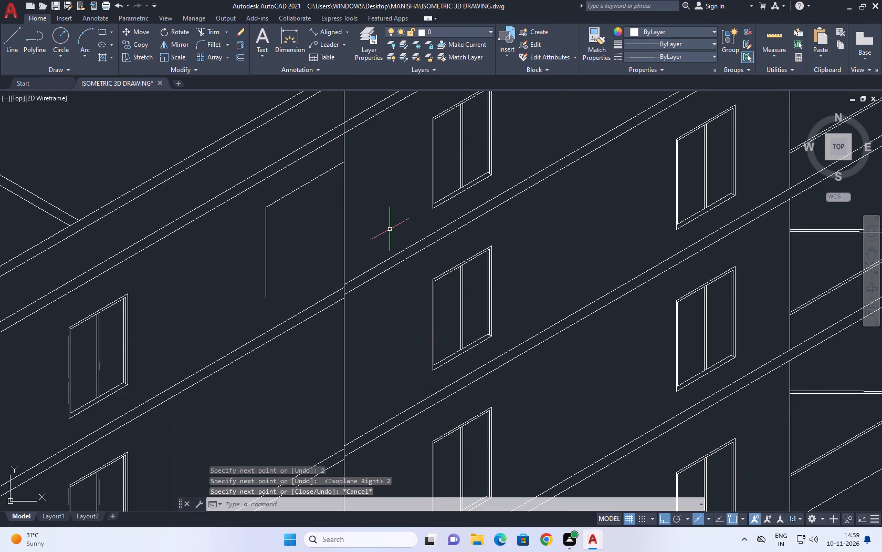
click(403, 233)
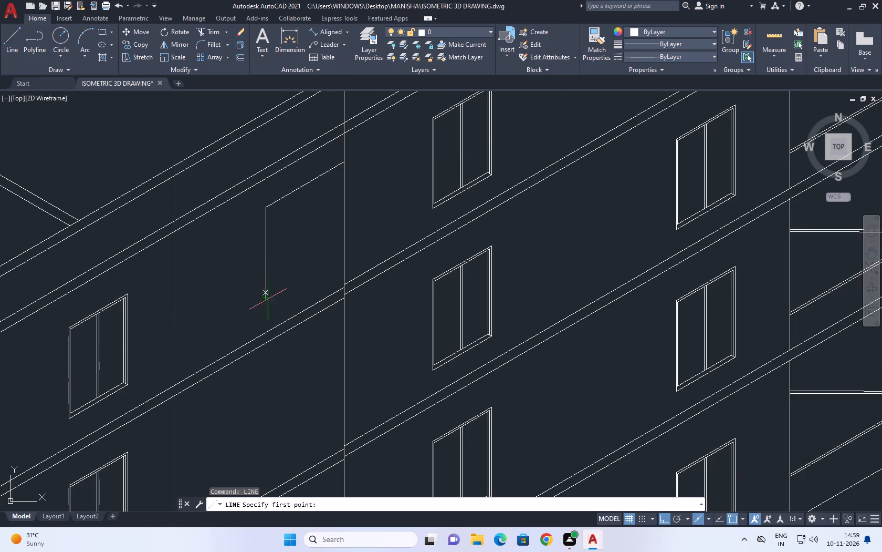
click(265, 300)
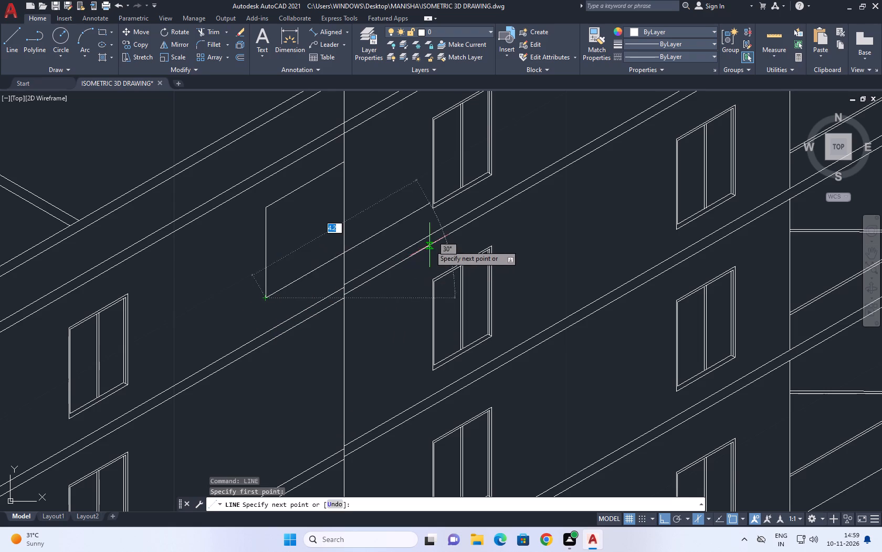
click(408, 237)
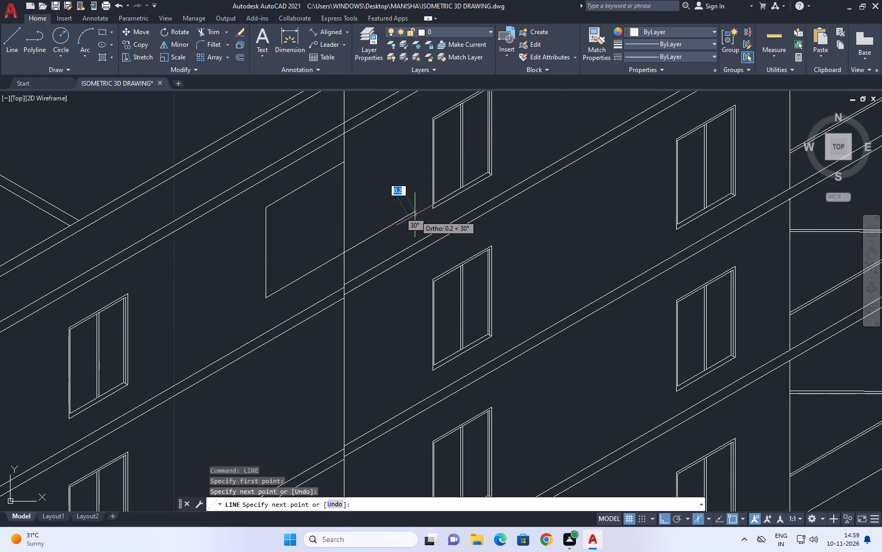
right_click(415, 215)
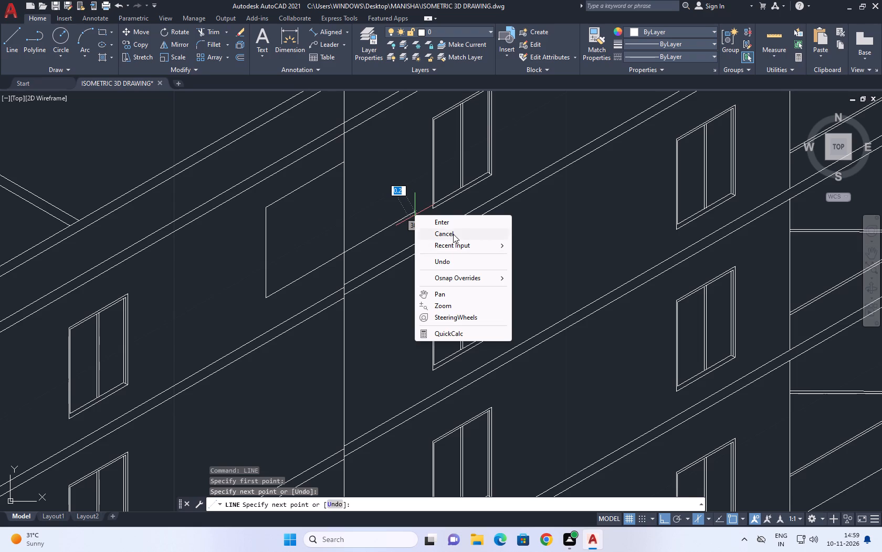
click(450, 229)
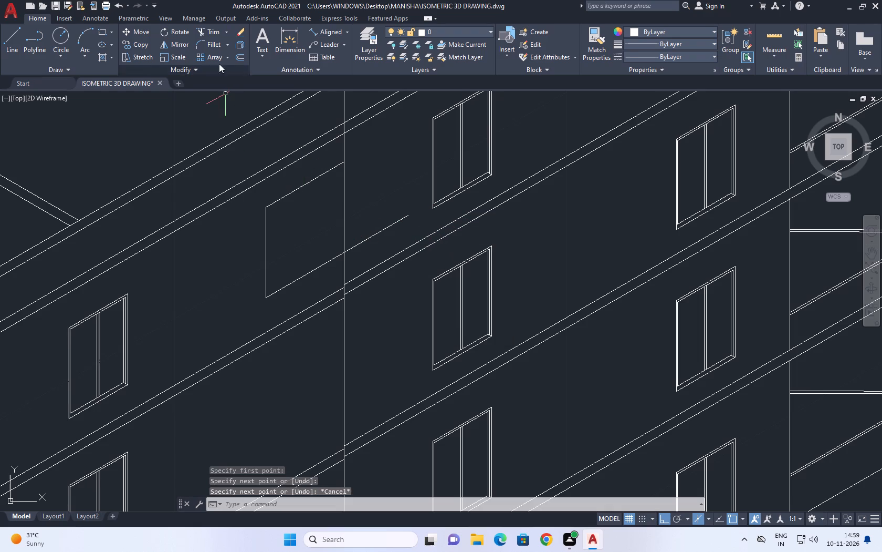
Trim the new 30° line's overhang beyond the wall-section edge.
click(210, 35)
click(383, 234)
click(380, 219)
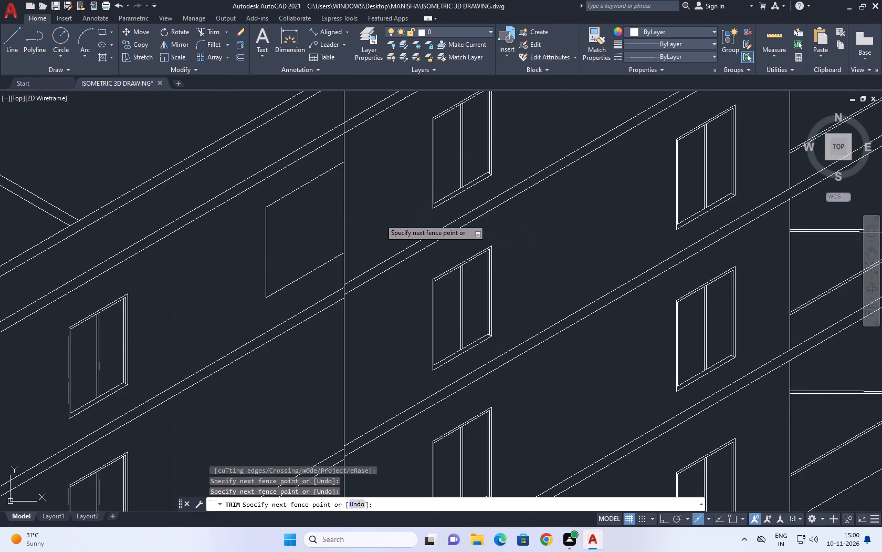
right_click(372, 194)
click(405, 207)
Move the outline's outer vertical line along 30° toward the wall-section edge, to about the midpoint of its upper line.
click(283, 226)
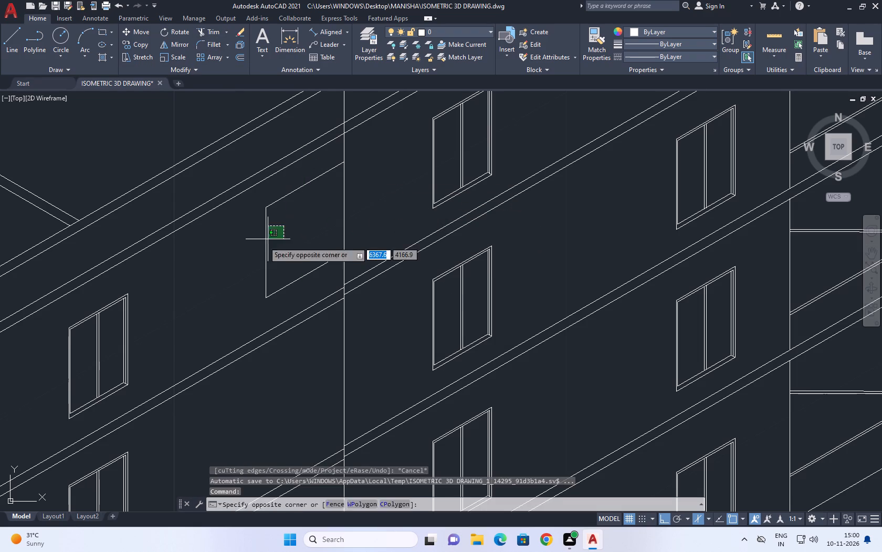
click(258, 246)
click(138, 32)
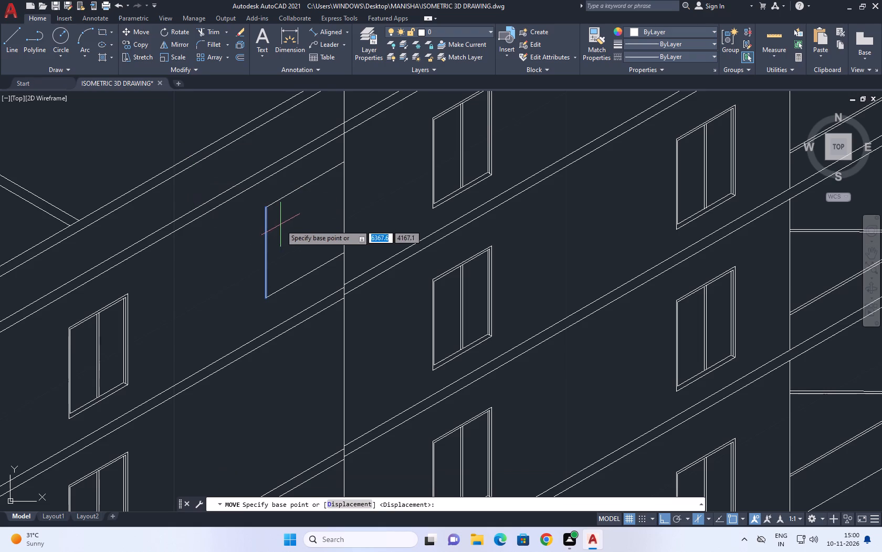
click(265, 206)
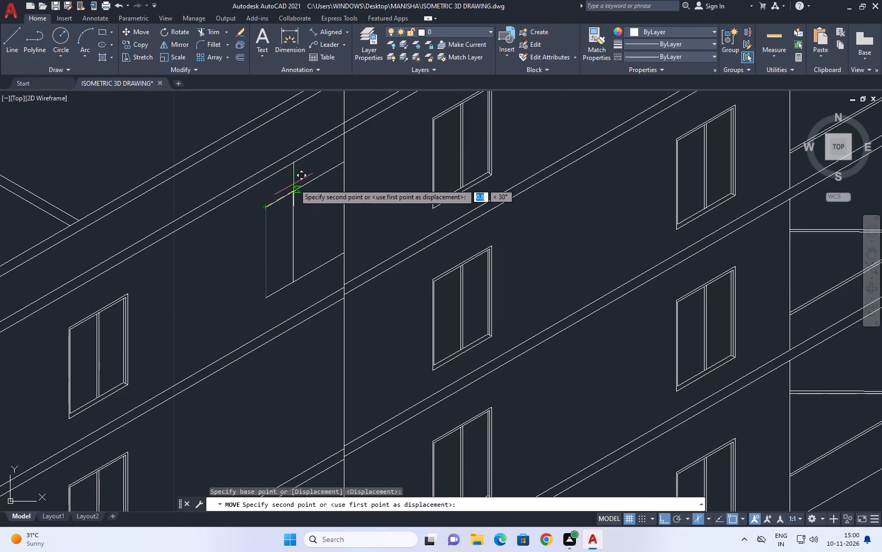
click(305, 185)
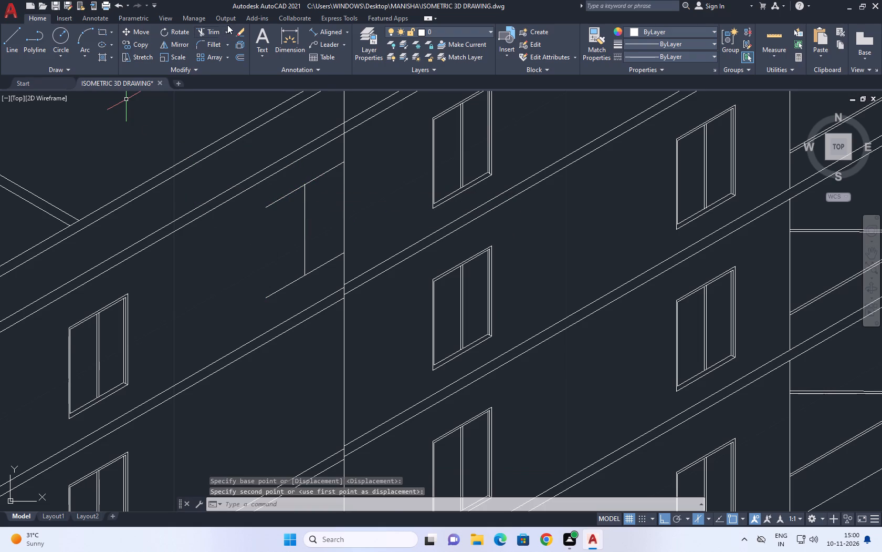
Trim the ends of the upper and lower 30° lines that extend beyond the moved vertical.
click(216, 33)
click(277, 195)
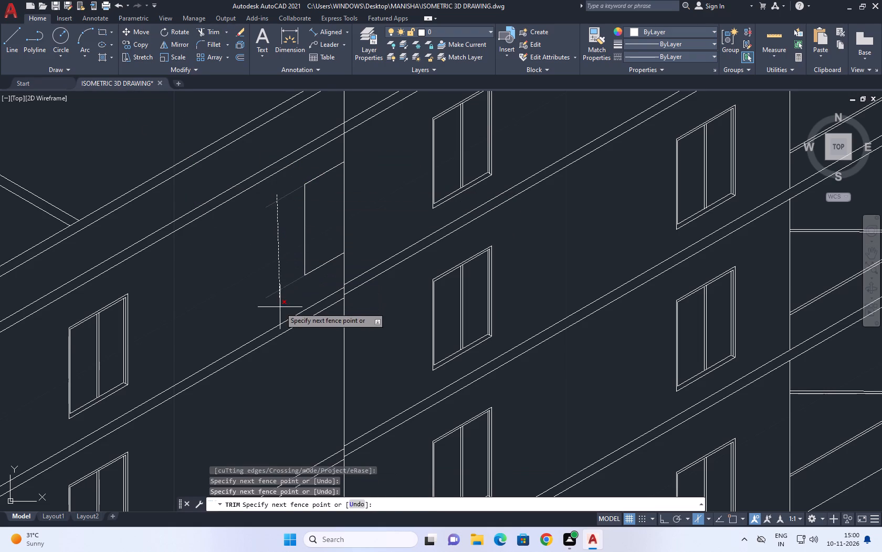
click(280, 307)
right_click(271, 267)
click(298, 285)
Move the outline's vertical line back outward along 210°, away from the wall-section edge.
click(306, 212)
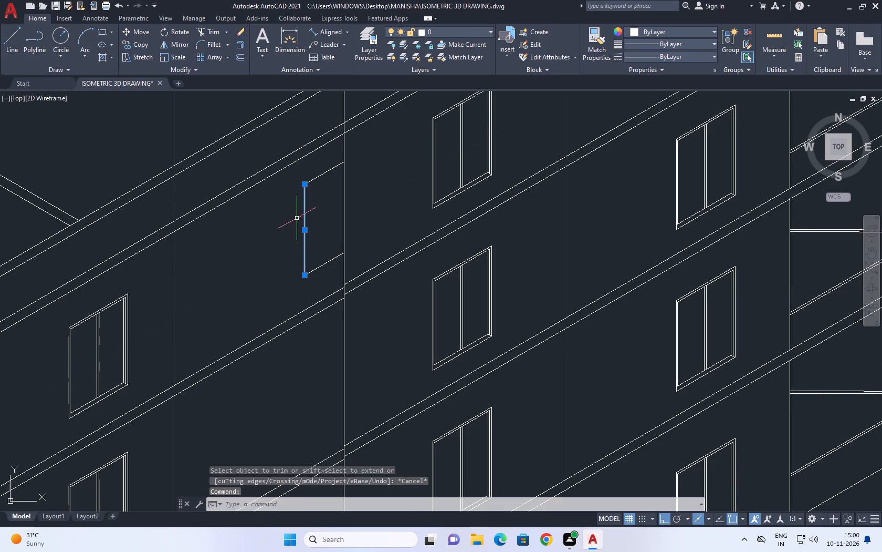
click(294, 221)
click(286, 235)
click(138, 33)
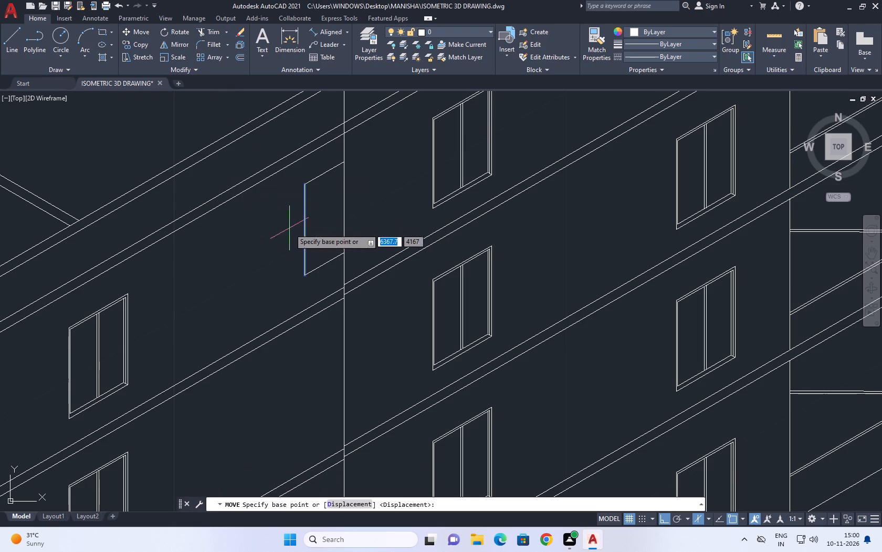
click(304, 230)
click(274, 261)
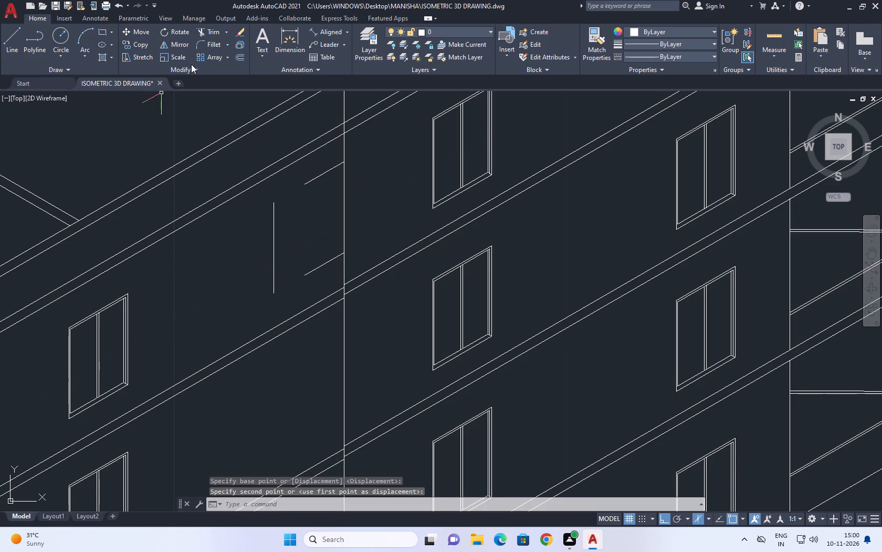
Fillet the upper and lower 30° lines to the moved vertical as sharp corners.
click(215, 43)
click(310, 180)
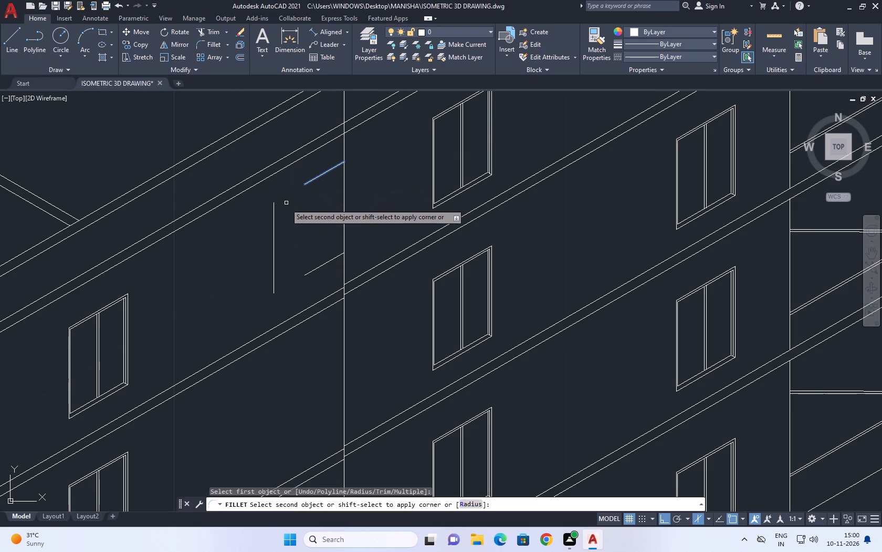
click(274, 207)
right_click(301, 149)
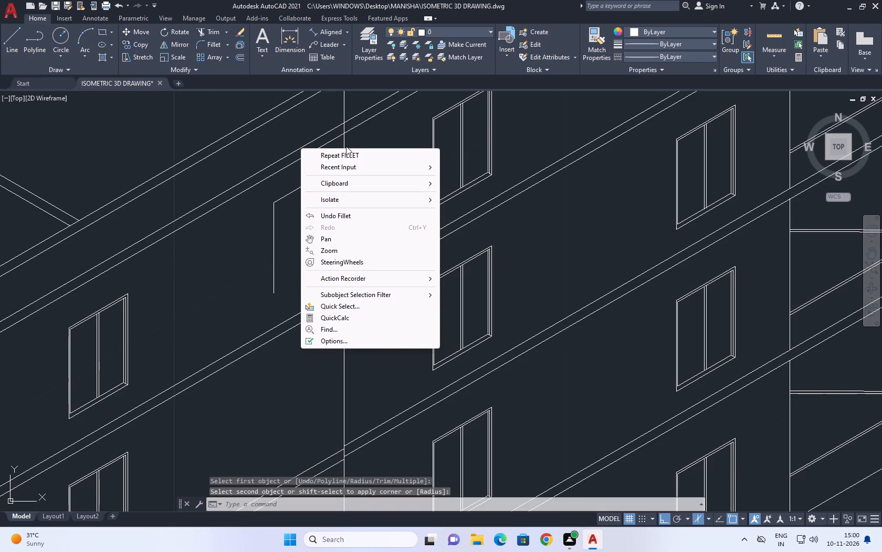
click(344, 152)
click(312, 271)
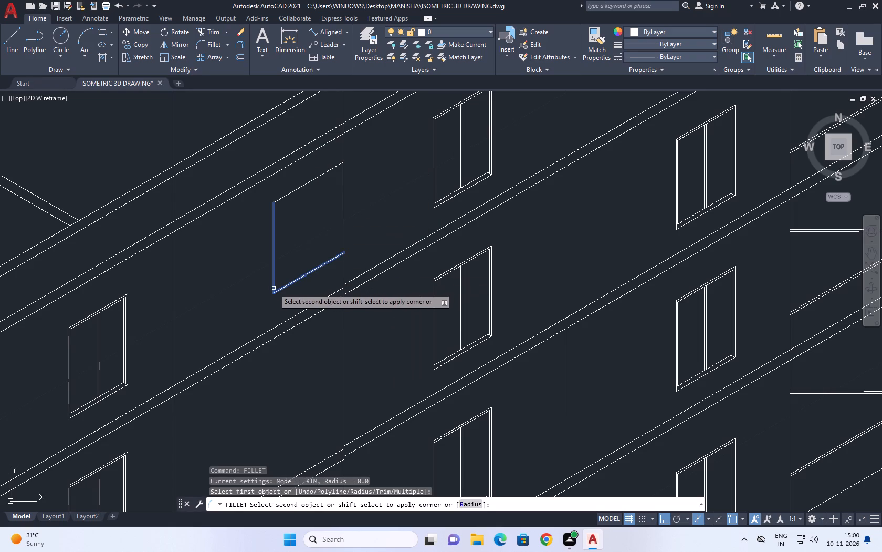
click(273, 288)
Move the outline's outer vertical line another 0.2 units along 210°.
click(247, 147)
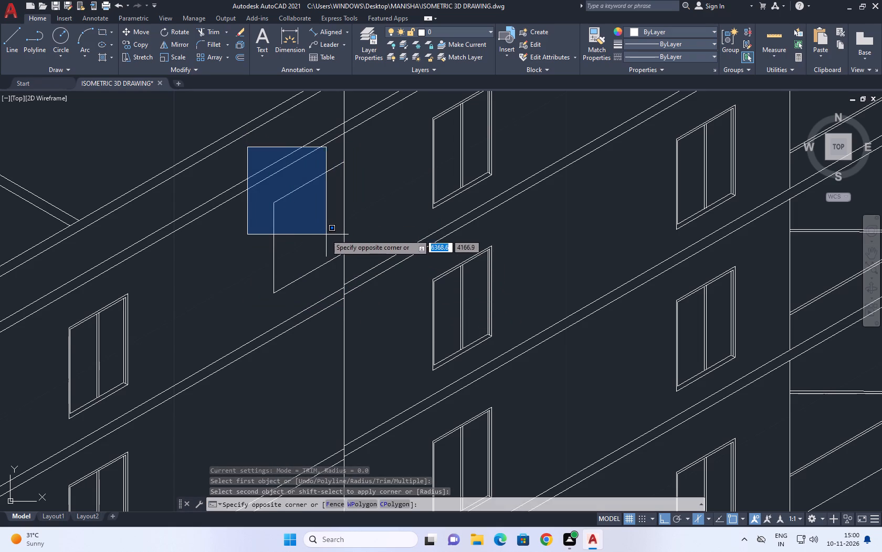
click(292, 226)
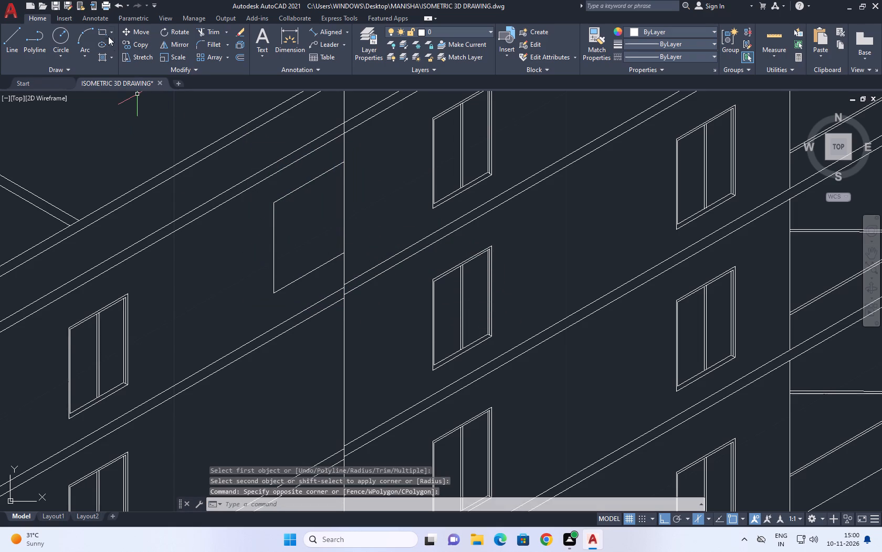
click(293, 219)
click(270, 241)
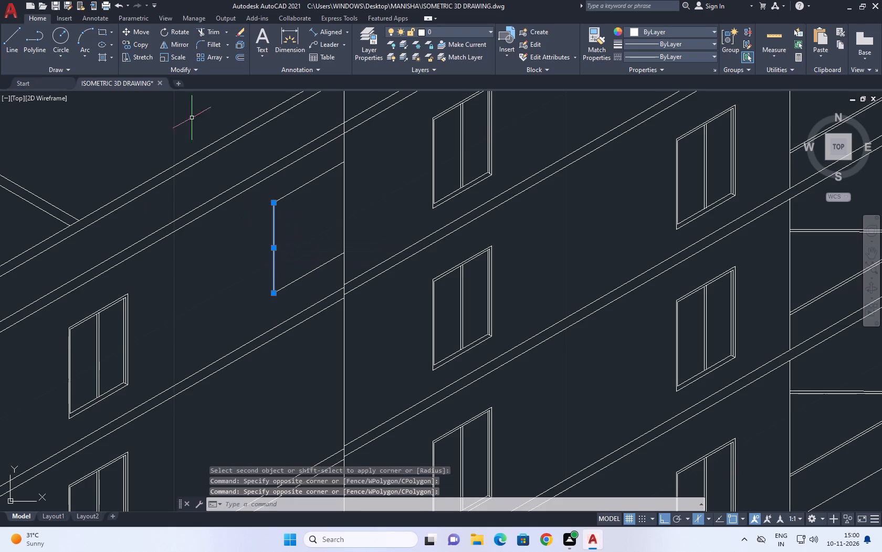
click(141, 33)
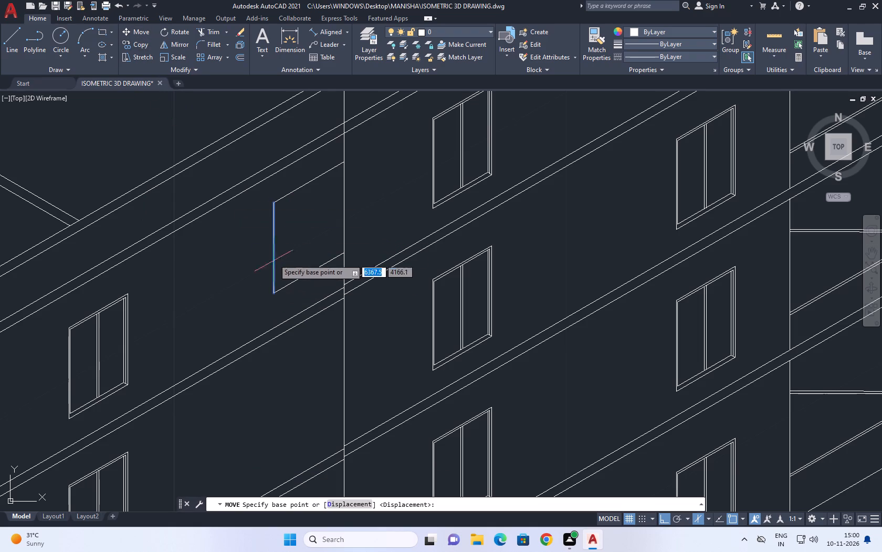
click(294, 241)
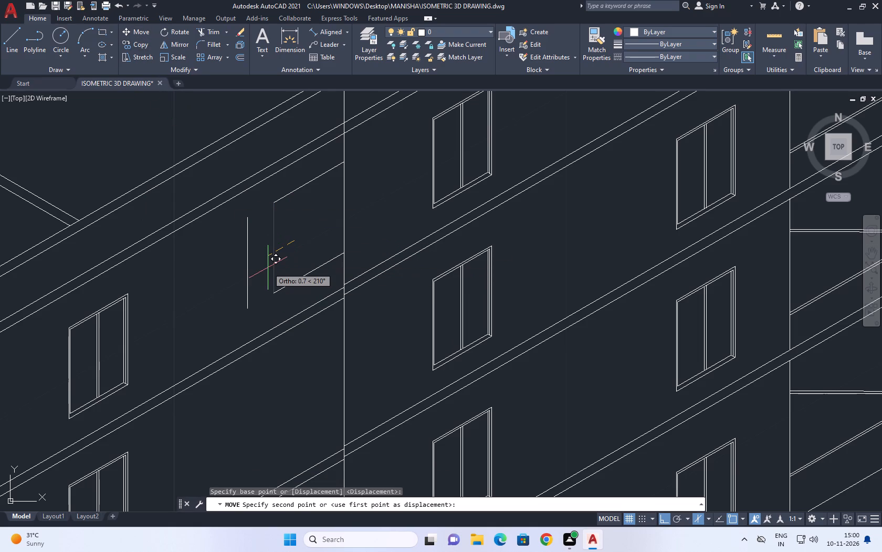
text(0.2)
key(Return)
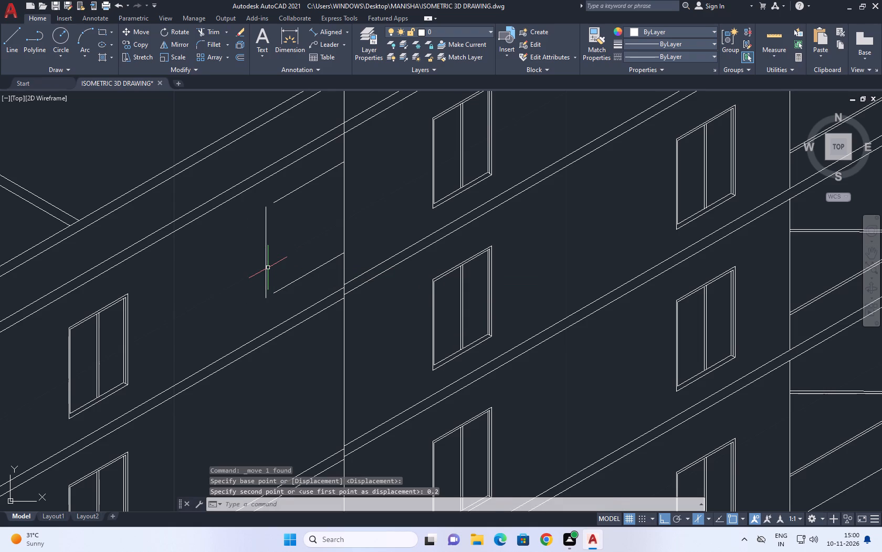
Fillet the outline's upper and lower 30° lines to the moved outer vertical line as sharp corners.
scroll(268, 268, up, 1)
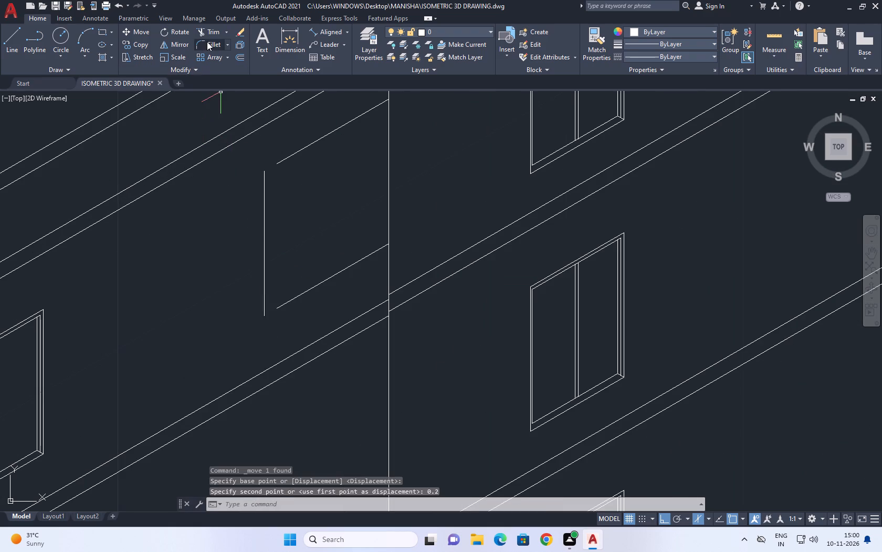
click(207, 42)
click(302, 149)
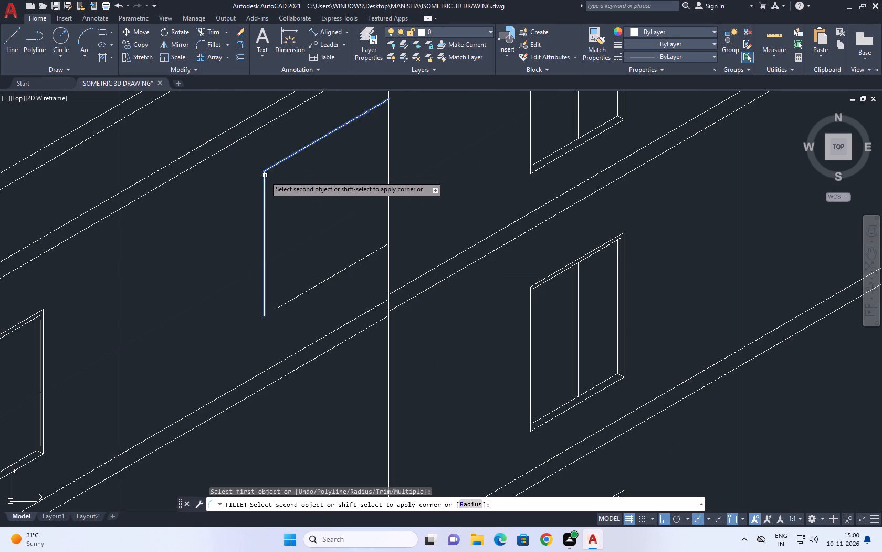
click(262, 176)
right_click(280, 221)
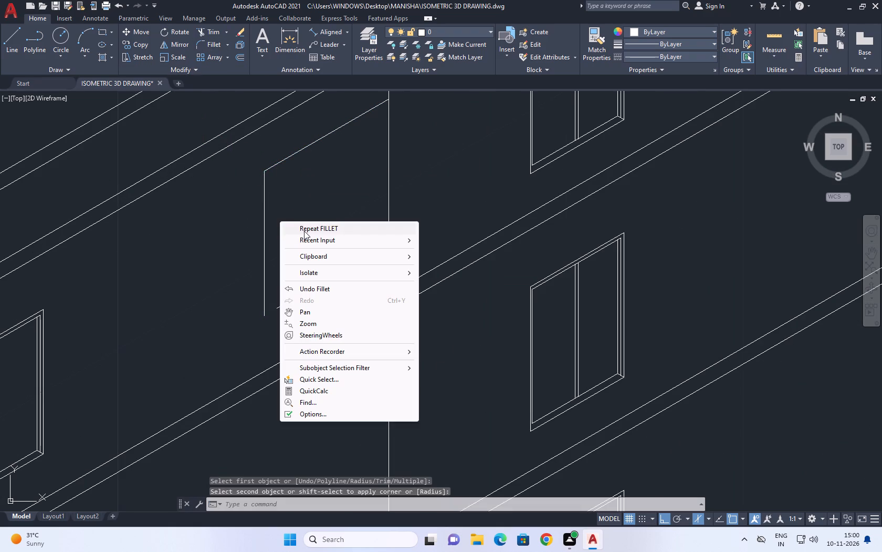
click(304, 231)
click(284, 306)
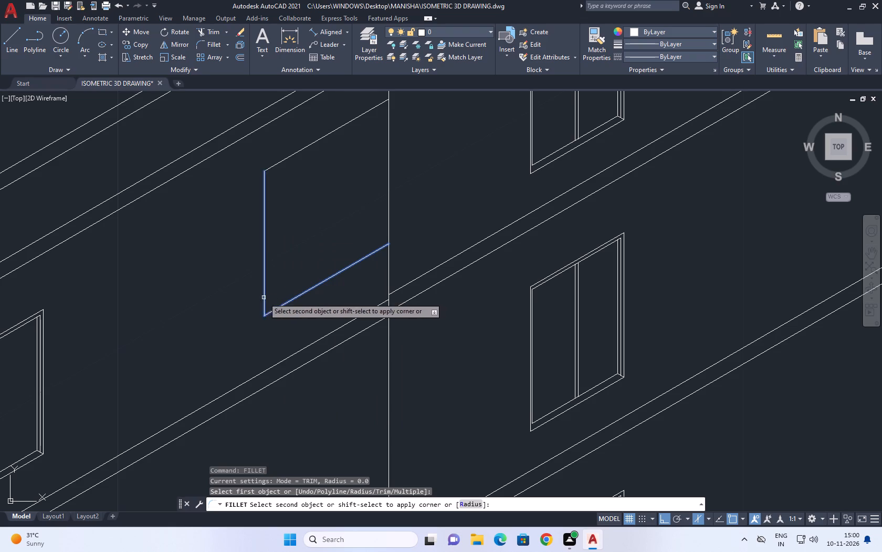
click(264, 298)
Copy the outline's outer vertical line 0.1 units inward along 30°, toward the wall-section edge.
scroll(289, 292, down, 2)
middle_drag(297, 262, 297, 291)
scroll(280, 290, up, 2)
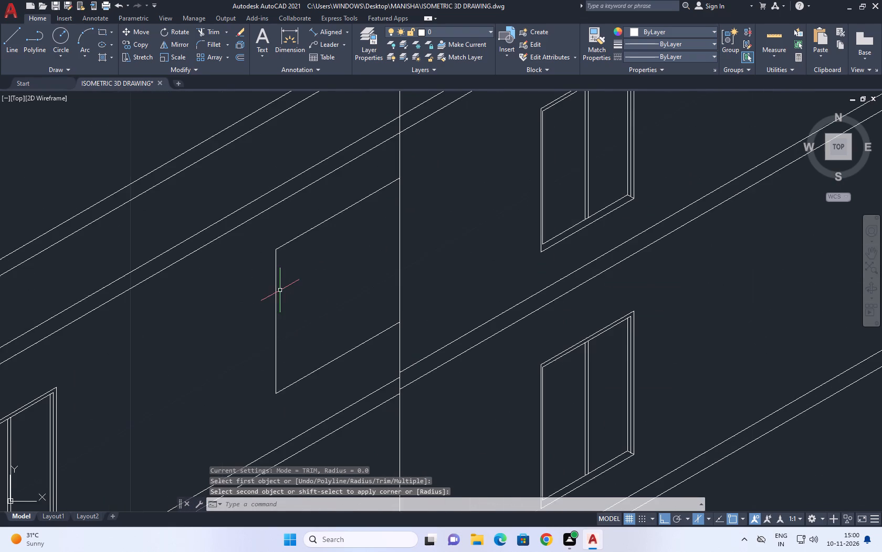
click(282, 291)
drag(264, 295, 258, 300)
click(141, 47)
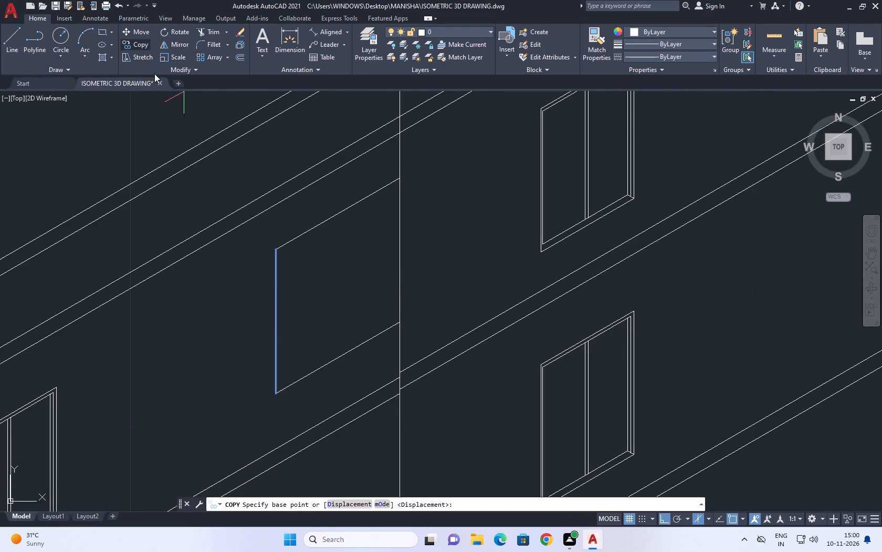
click(275, 250)
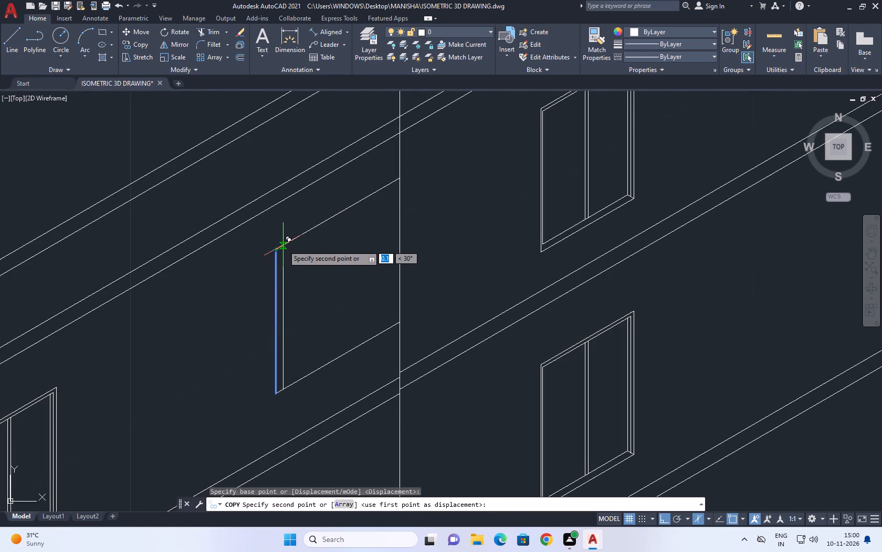
click(283, 245)
right_click(312, 223)
click(339, 240)
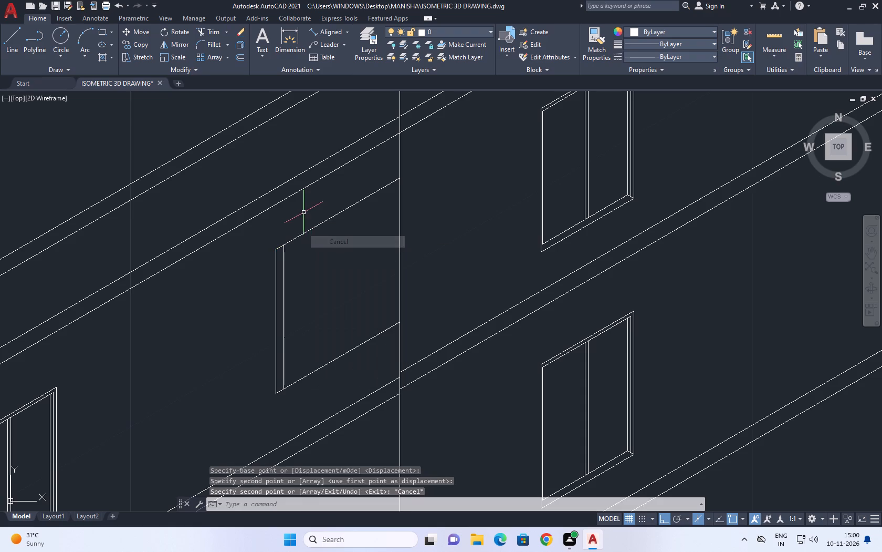
Copy the outline's upper 30° line a short distance straight down to start the inner frame line.
click(304, 220)
drag(303, 235, 303, 244)
click(138, 44)
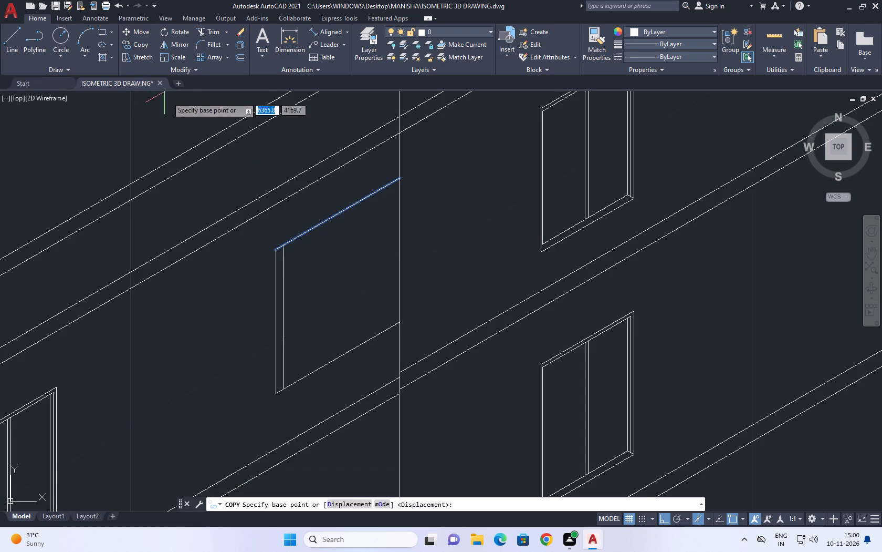
scroll(264, 247, up, 2)
click(293, 251)
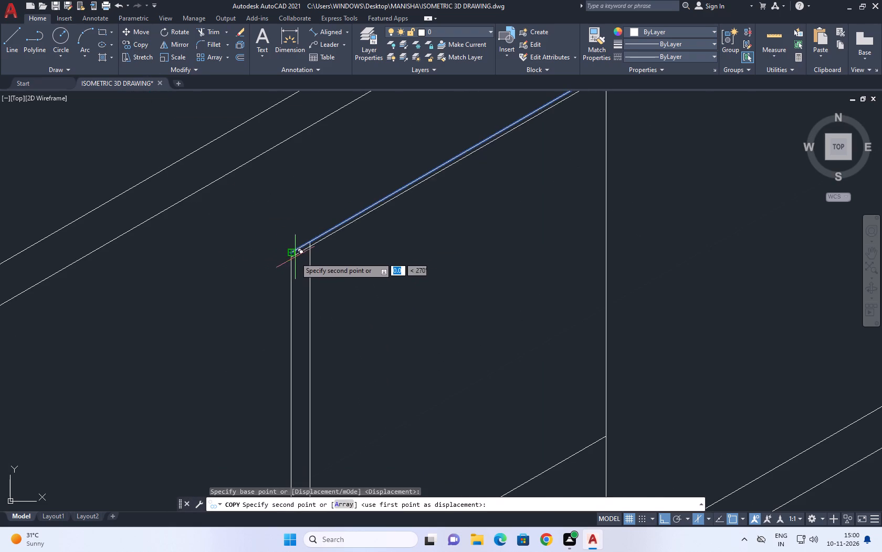
drag(296, 263, 299, 275)
right_click(329, 230)
click(349, 247)
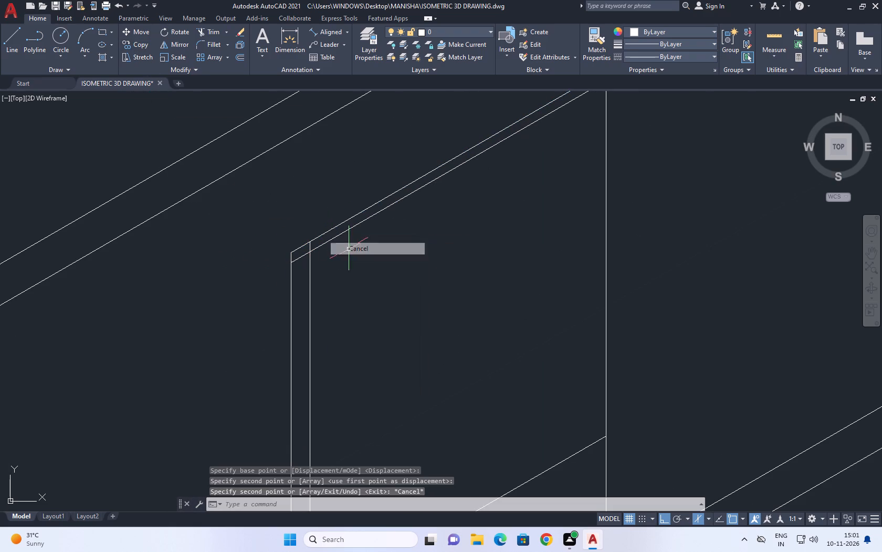
Move the copied upper frame line slightly further down along 270°.
click(329, 240)
click(144, 28)
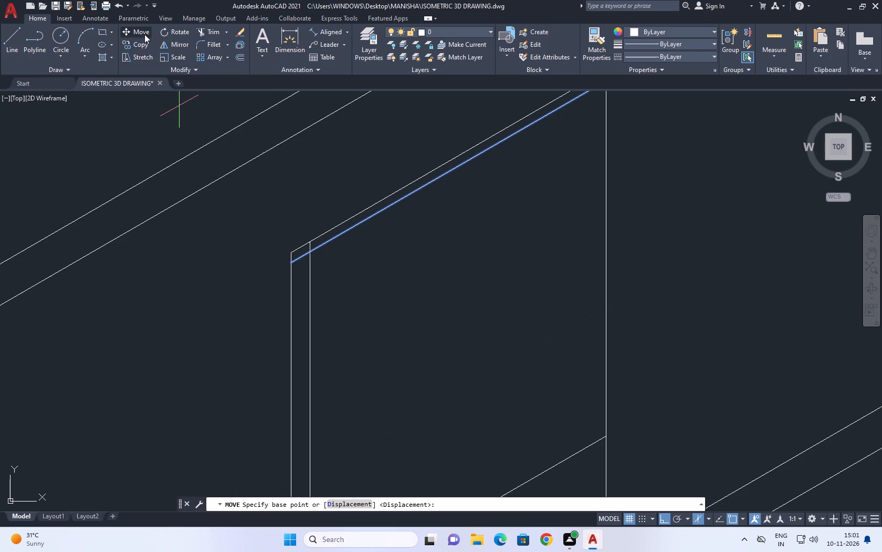
scroll(345, 249, up, 1)
click(349, 243)
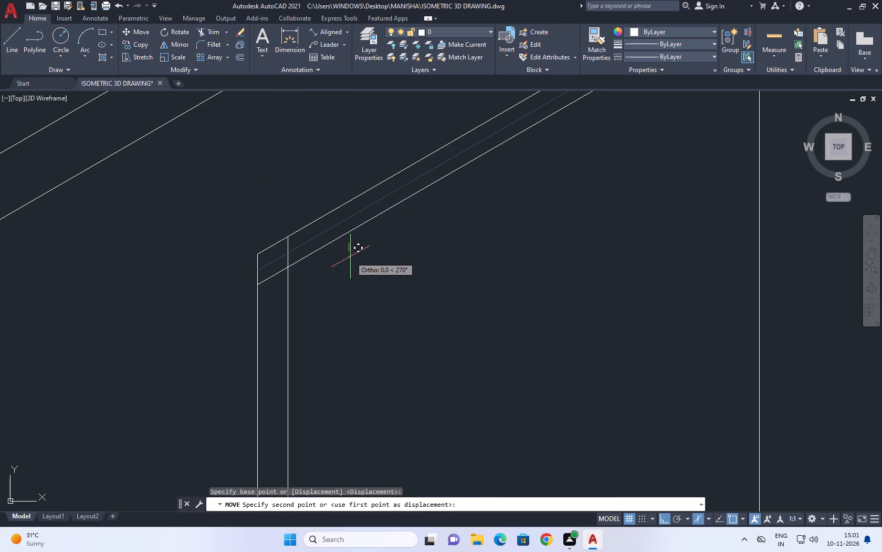
click(350, 253)
Trim the overshooting ends of the inner vertical and inner upper lines at the frame's upper corner.
scroll(335, 238, down, 3)
middle_drag(400, 287, 384, 267)
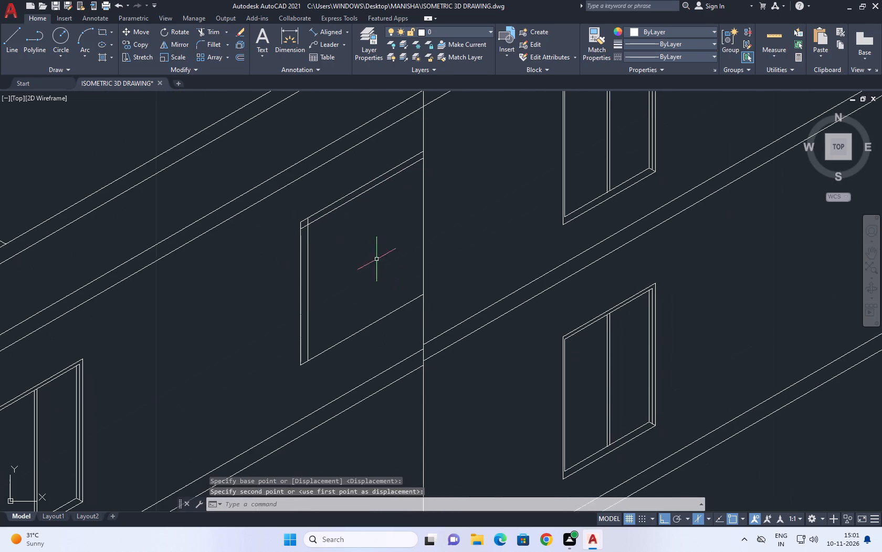
click(217, 31)
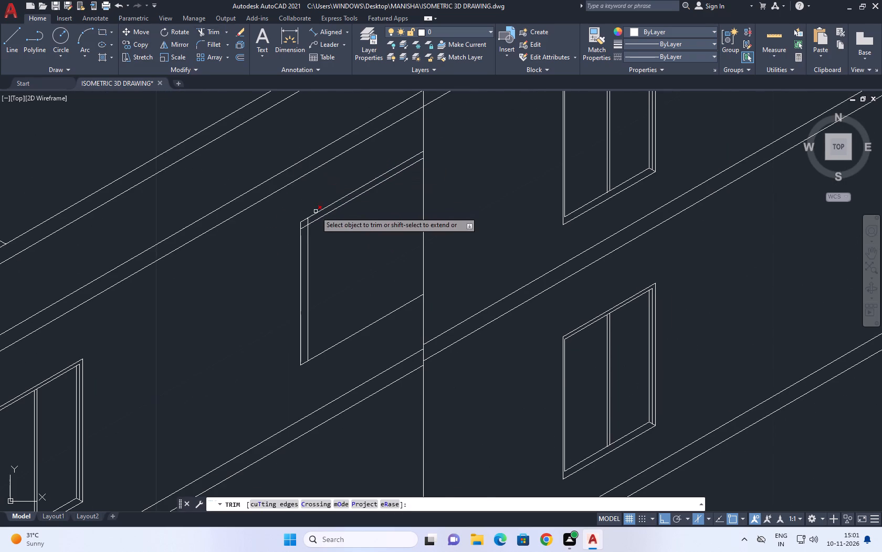
scroll(314, 213, up, 4)
click(280, 261)
click(298, 216)
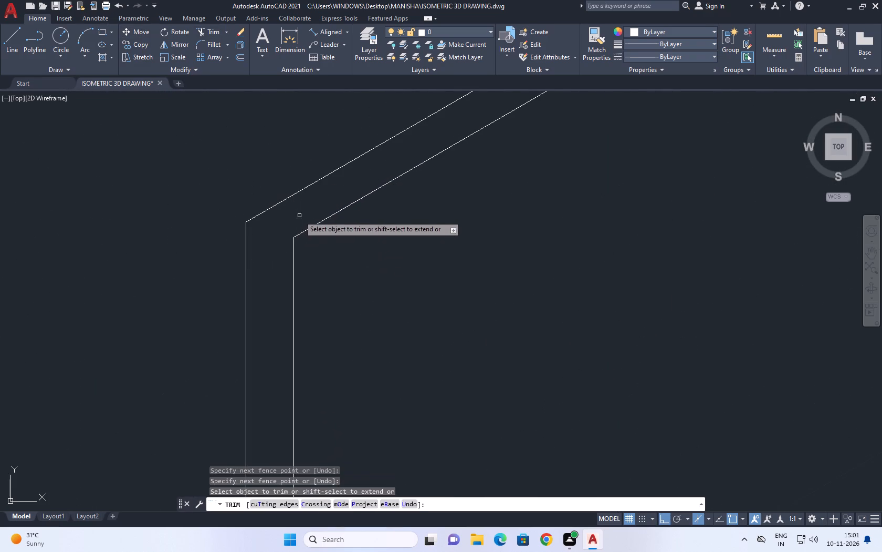
right_click(303, 213)
click(327, 227)
Move the inner vertical line slightly along 210°, closer to the outline's outer vertical.
scroll(324, 230, down, 4)
middle_drag(371, 225, 364, 230)
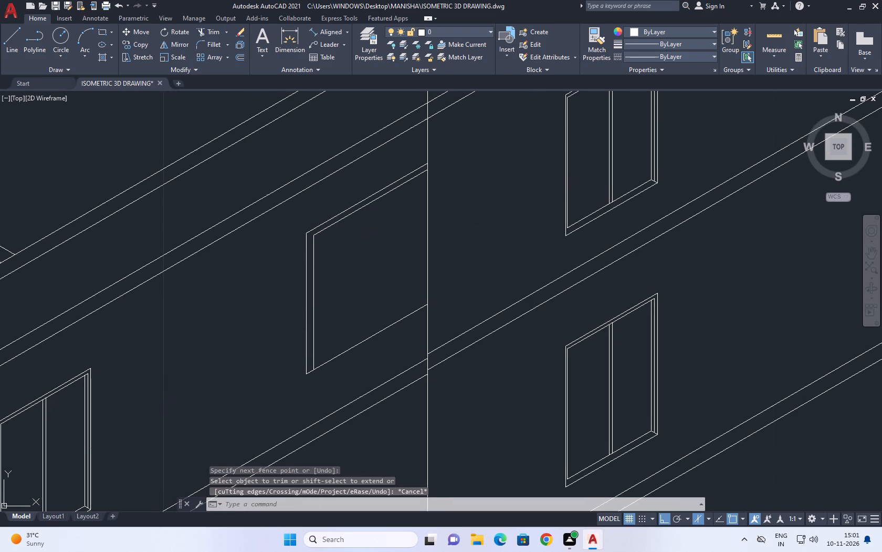
scroll(310, 240, up, 1)
click(312, 246)
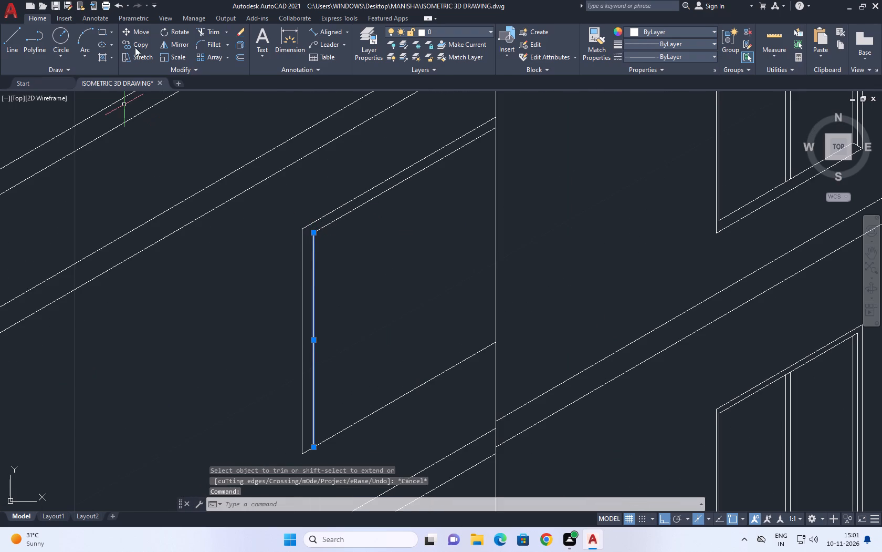
click(144, 30)
scroll(271, 231, up, 2)
scroll(353, 246, up, 3)
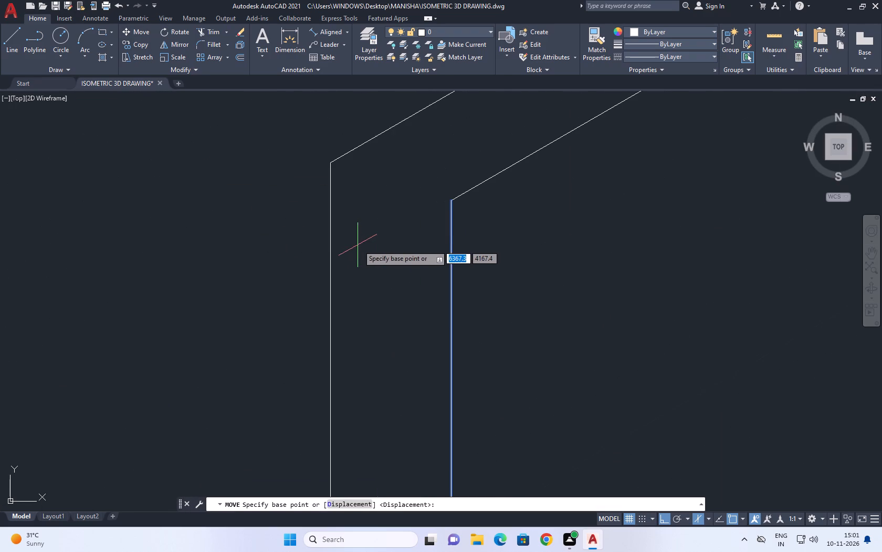
click(367, 237)
click(348, 236)
Fillet the inner upper line to the moved inner vertical line as a sharp corner.
scroll(400, 228, down, 5)
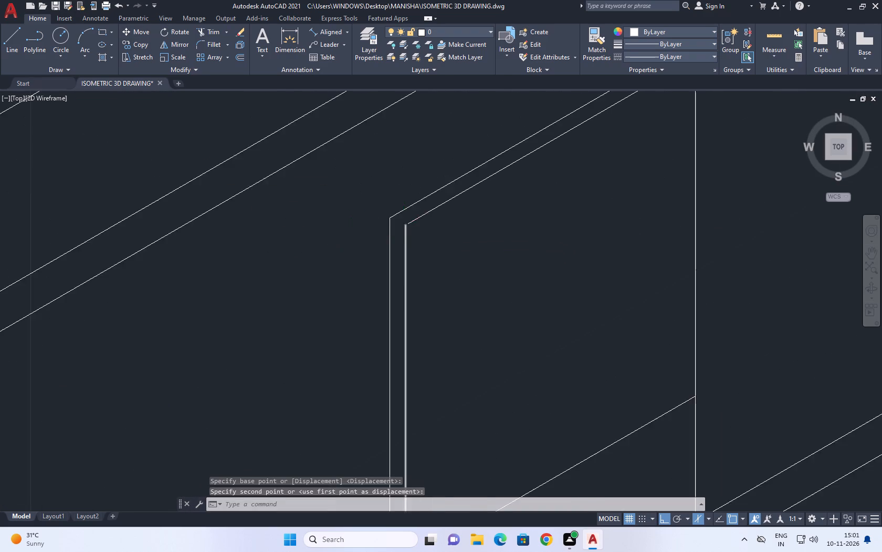
middle_drag(487, 213, 470, 226)
click(212, 45)
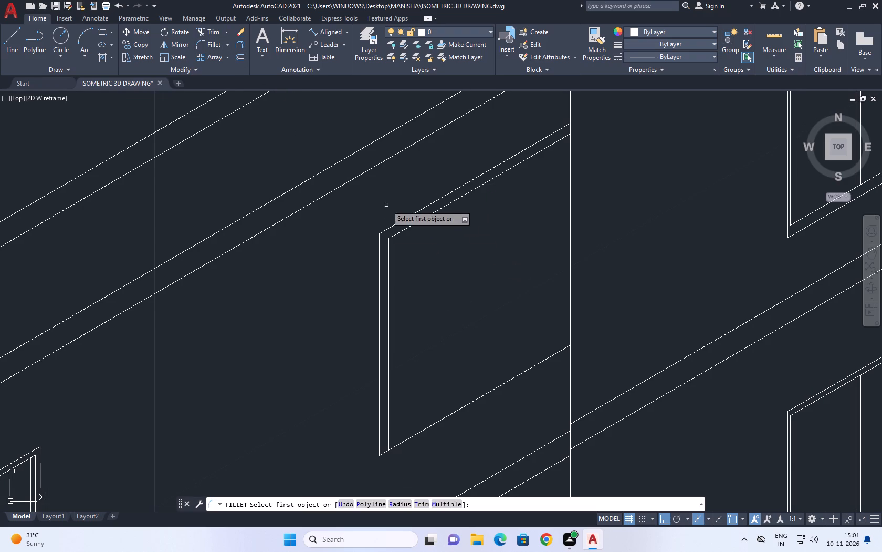
click(391, 233)
click(393, 235)
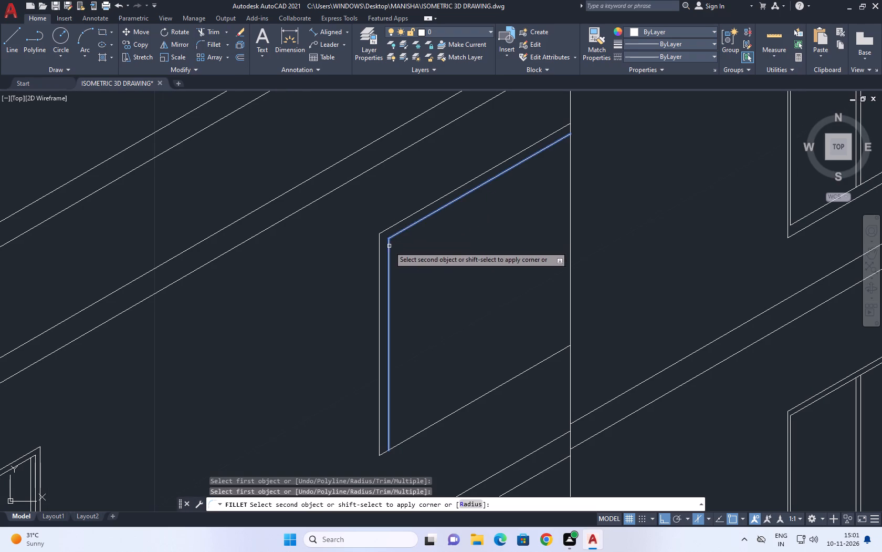
click(389, 246)
Copy the whole framed outline straight down the wall-section edge to the two storeys below, based on the floor-line intersection.
scroll(313, 196, down, 2)
middle_drag(389, 228, 301, 277)
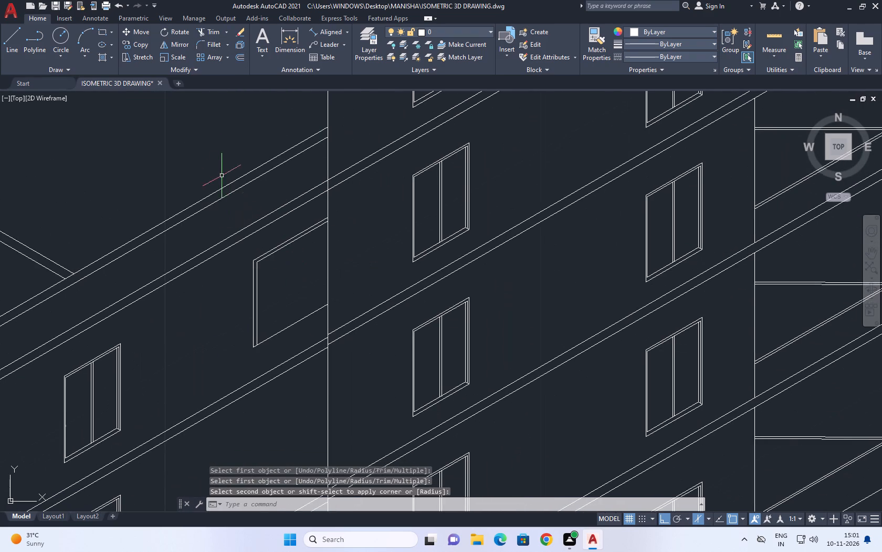
drag(214, 140, 217, 145)
click(368, 361)
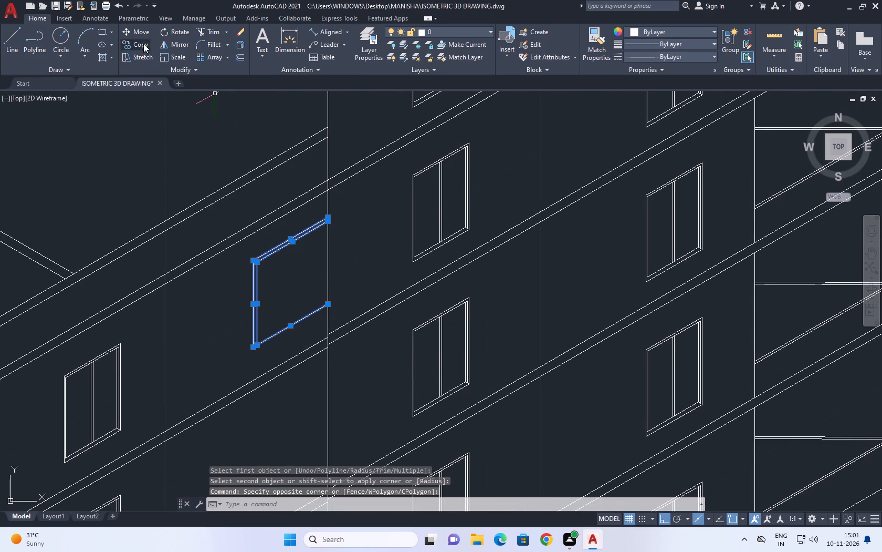
click(141, 43)
scroll(325, 340, up, 2)
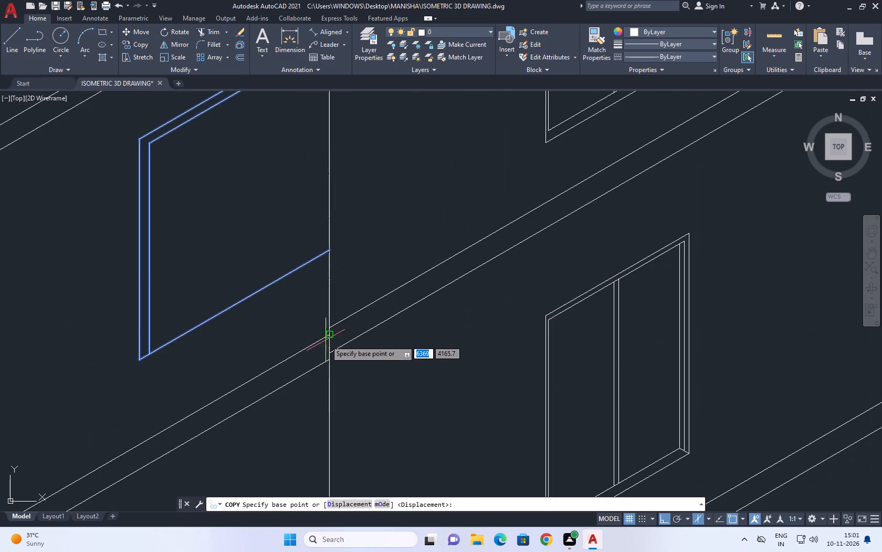
click(327, 338)
scroll(344, 277, down, 3)
scroll(344, 277, up, 1)
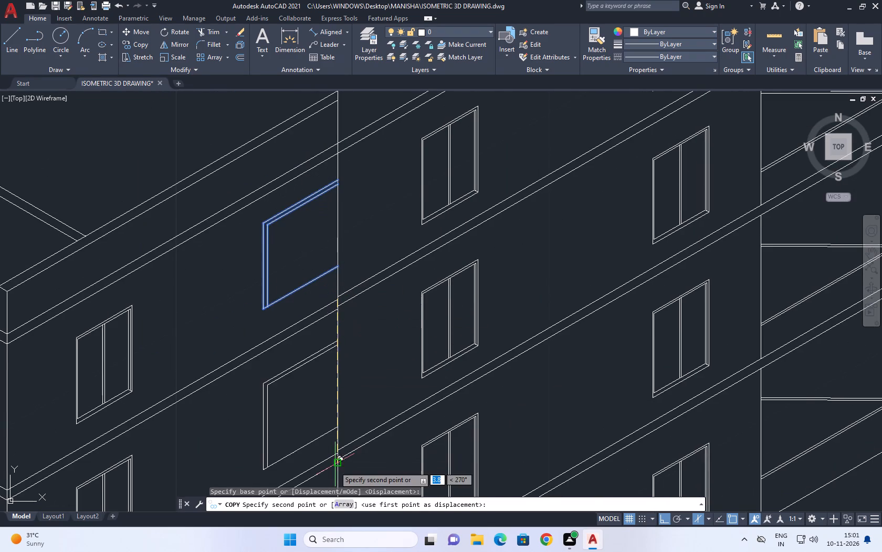
scroll(334, 465, up, 2)
click(338, 435)
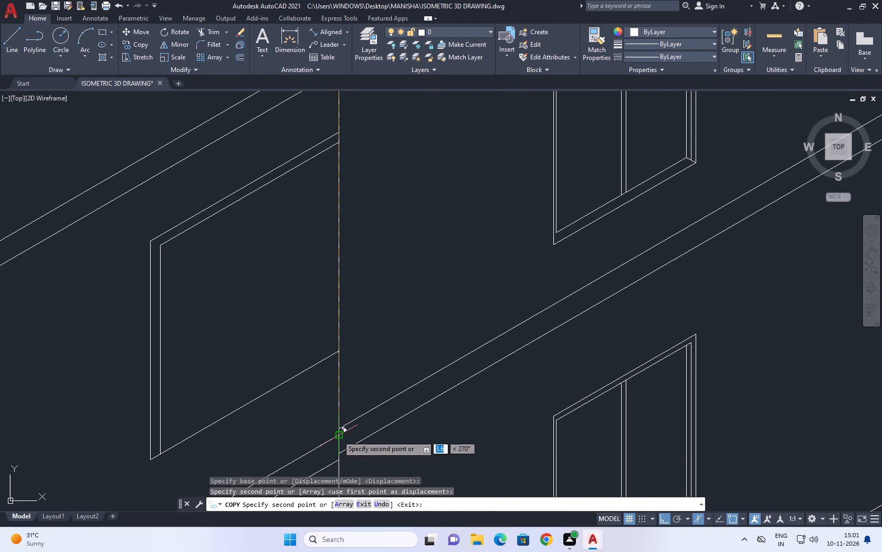
scroll(357, 300, down, 3)
scroll(359, 426, up, 2)
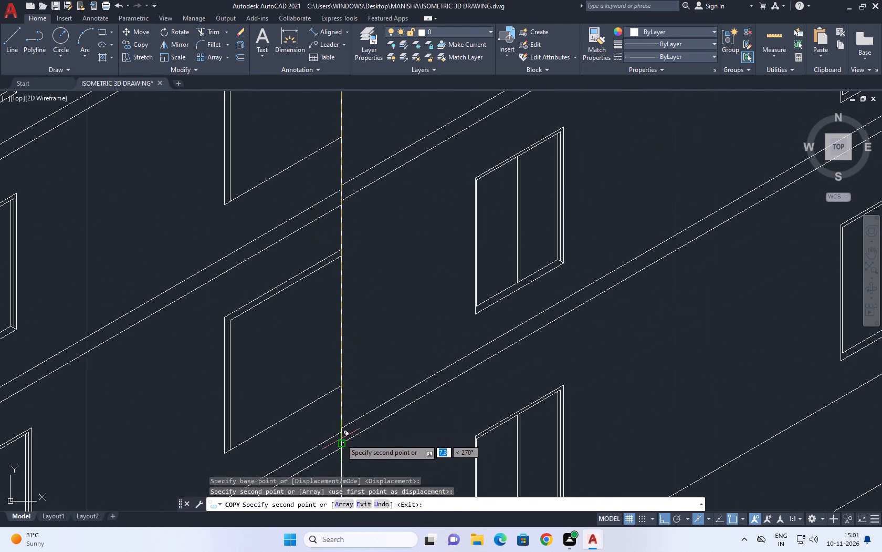
click(341, 433)
Place another copy of the framed outline beside the wall-section edge on the lowest storey.
scroll(352, 255, down, 4)
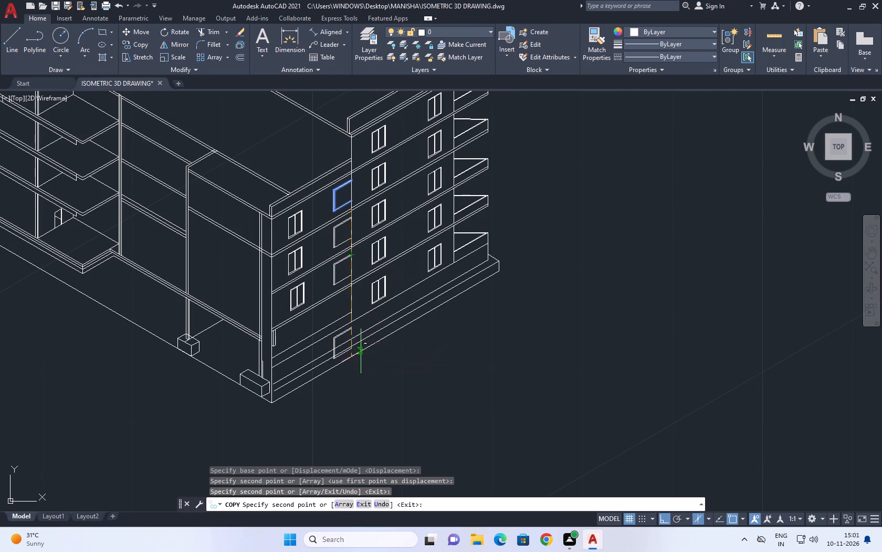
scroll(346, 309, up, 4)
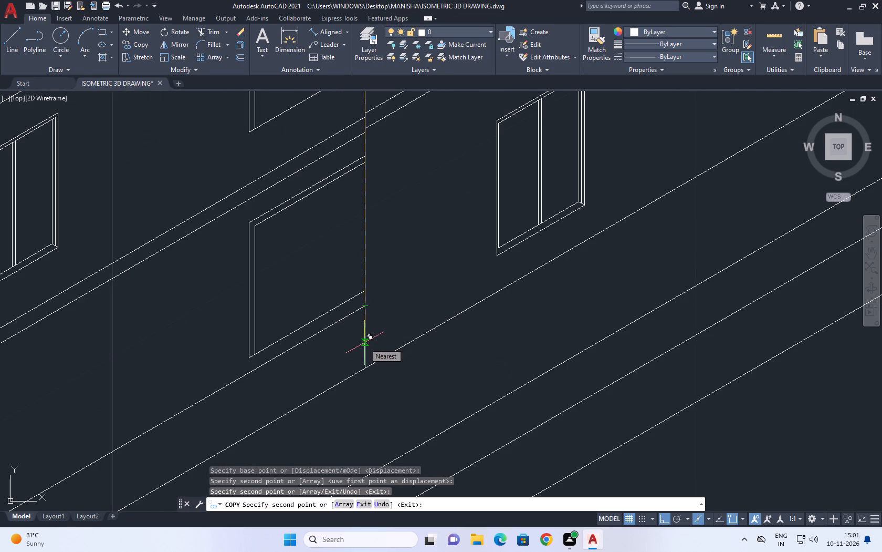
click(364, 343)
right_click(371, 287)
click(410, 302)
Examine the column of framed outlines and the neighbouring windows on the lower block's side wall.
scroll(358, 288, down, 2)
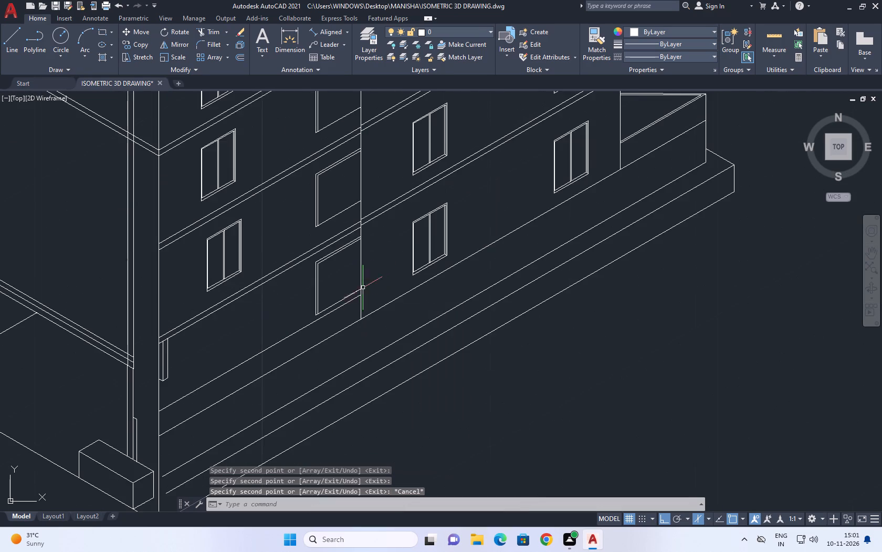
middle_drag(364, 266, 377, 294)
scroll(378, 295, down, 2)
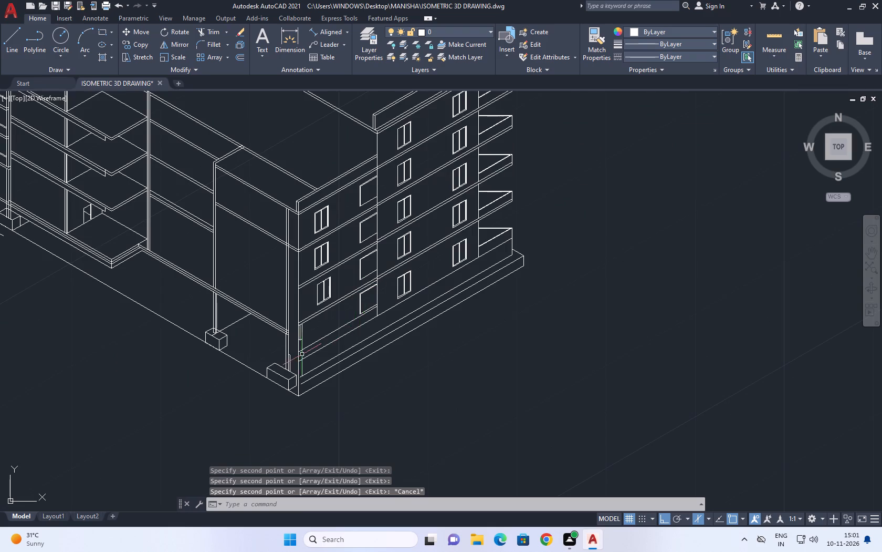
scroll(300, 354, up, 3)
scroll(353, 280, down, 2)
middle_drag(407, 254, 396, 330)
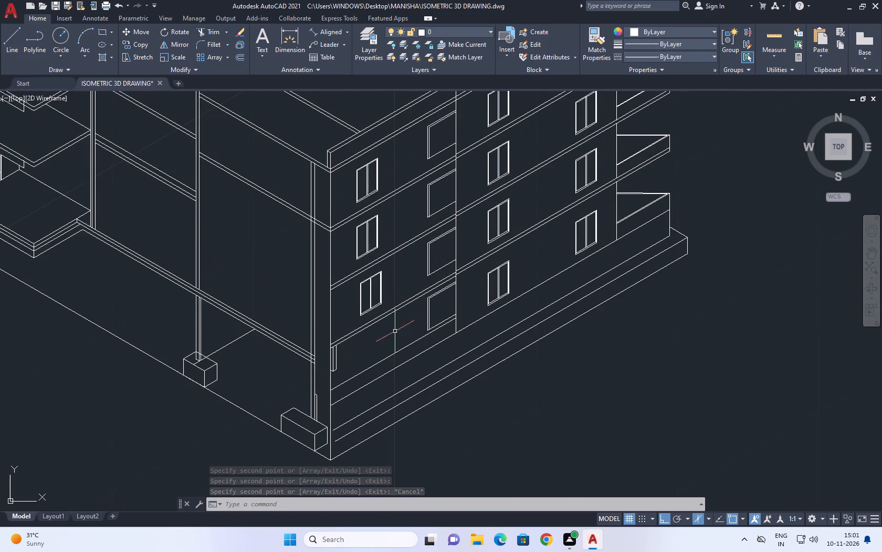
middle_drag(425, 203, 412, 276)
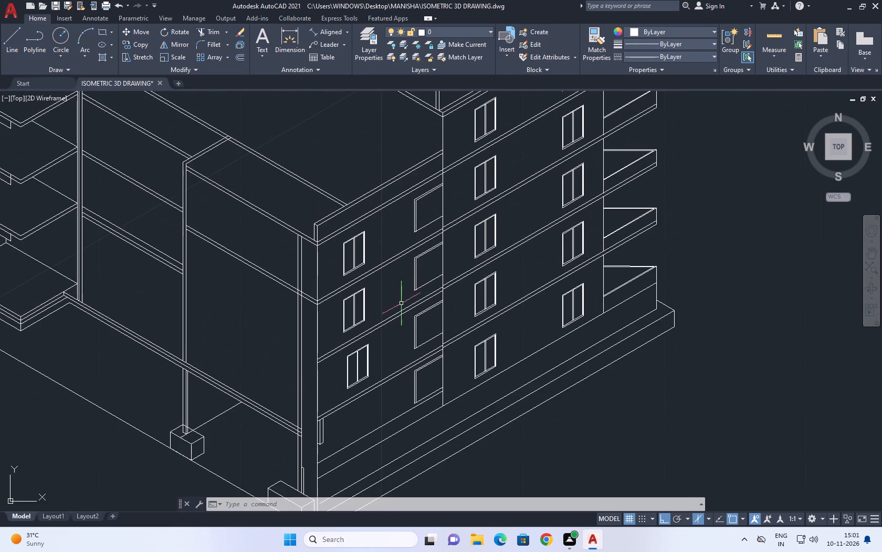
scroll(342, 353, up, 2)
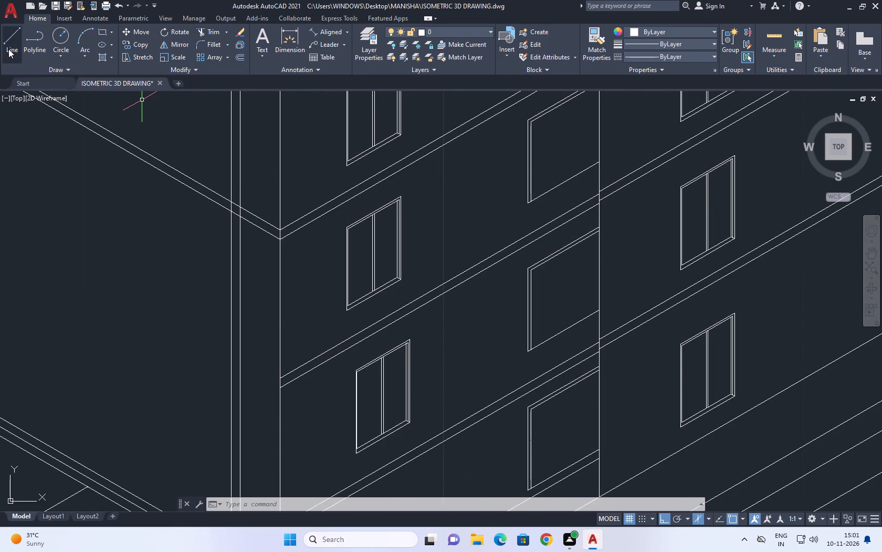
Draw a vertical guide line down from the lower outer corner of the window above the misaligned lowest window near the building corner.
click(8, 49)
scroll(344, 306, up, 2)
click(348, 320)
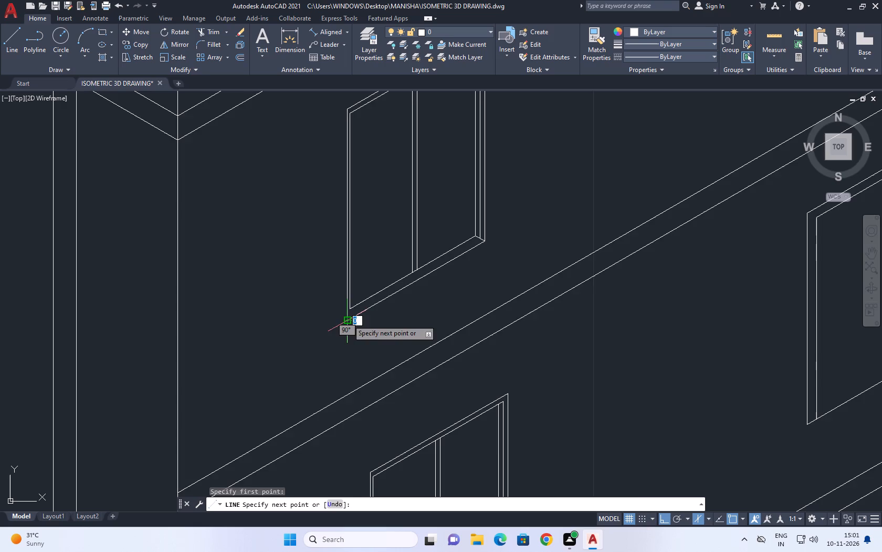
scroll(340, 265, down, 4)
scroll(343, 366, up, 3)
click(344, 343)
right_click(365, 343)
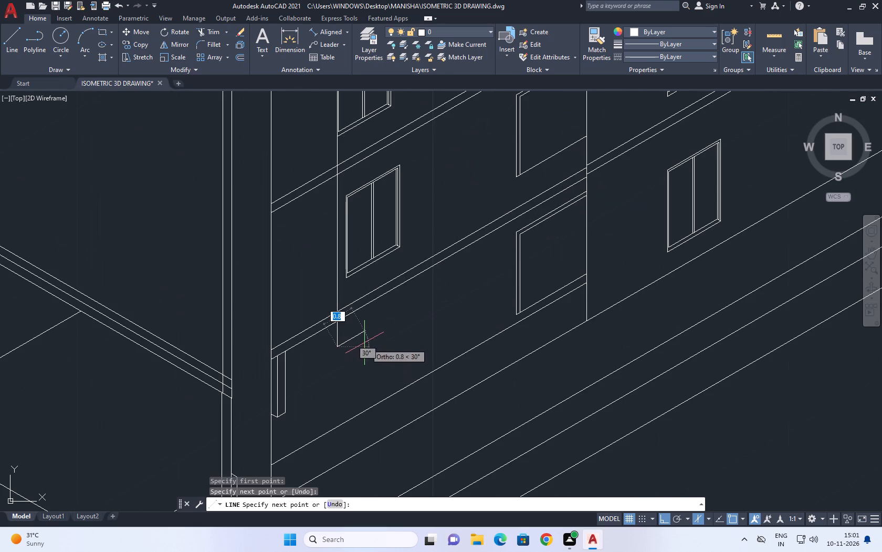
click(394, 355)
middle_drag(385, 282, 394, 320)
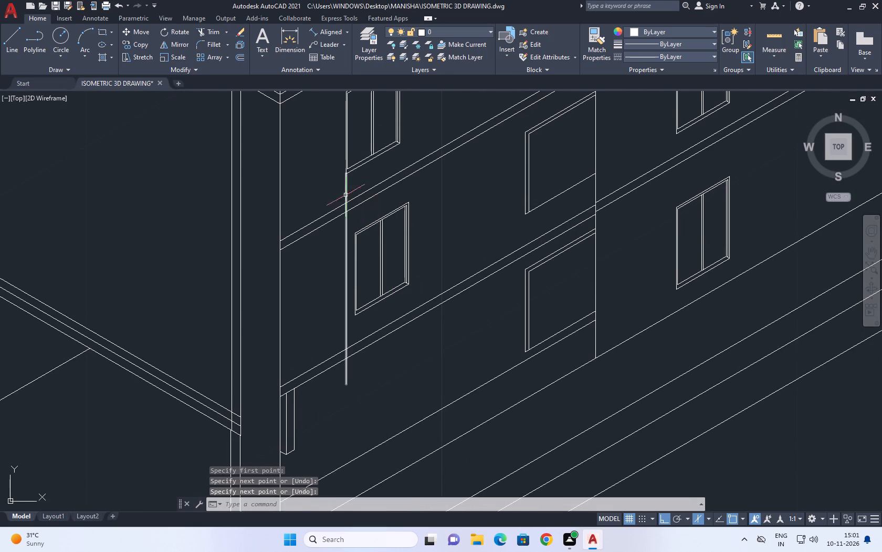
Move the lowest window near the building corner about 0.3 at 210° so its upper outer corner meets the vertical guide line.
click(331, 190)
click(445, 328)
click(143, 33)
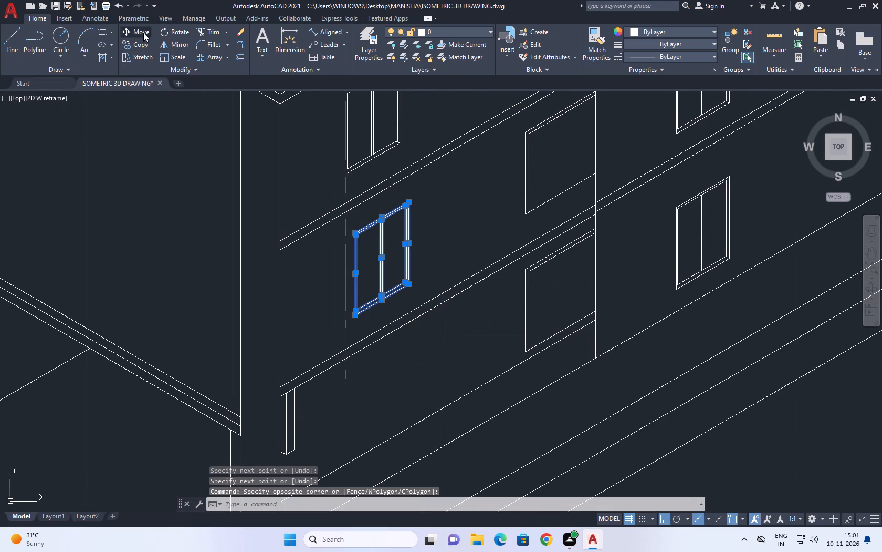
scroll(354, 249, up, 5)
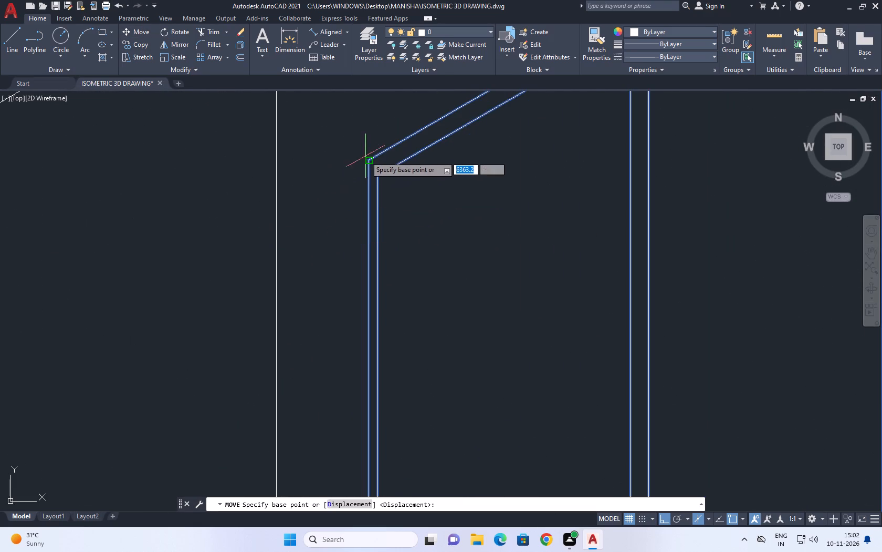
click(367, 158)
scroll(361, 159, down, 1)
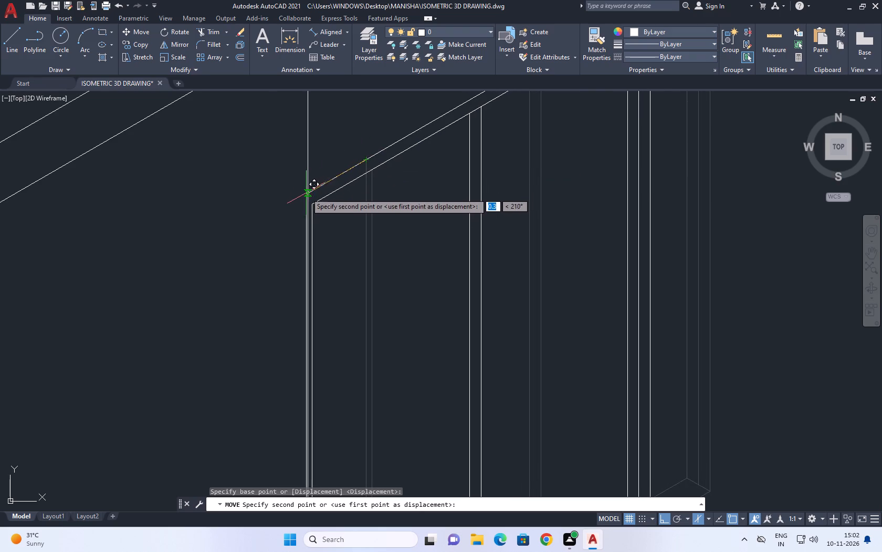
click(309, 196)
scroll(318, 195, down, 3)
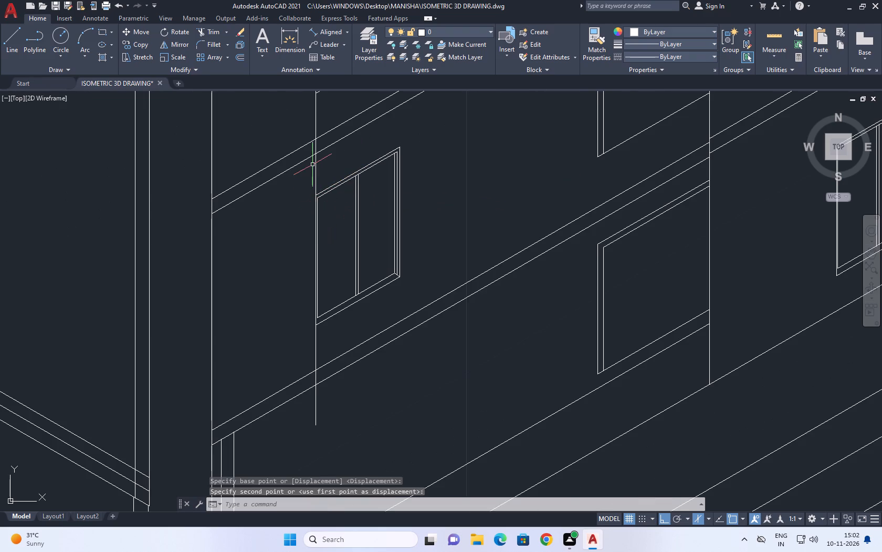
Erase the vertical guide line beside the lowest window.
click(316, 173)
right_click(361, 139)
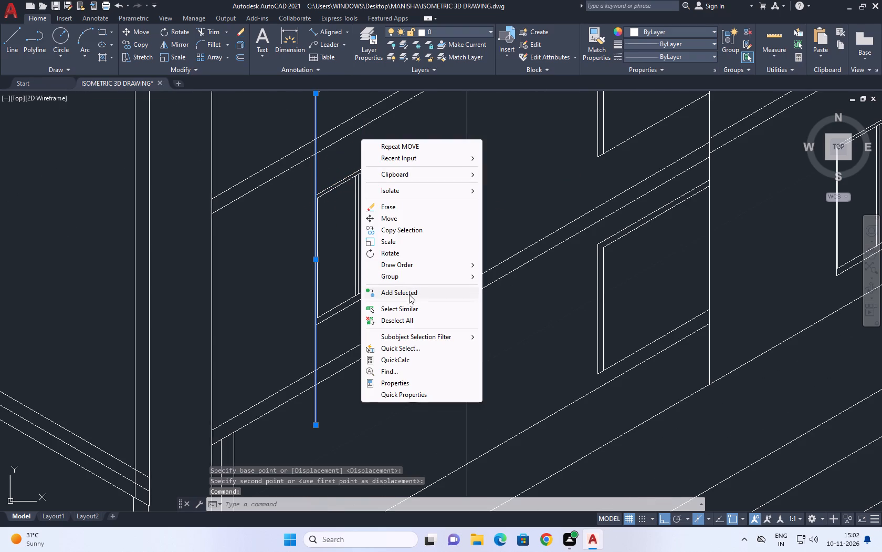
click(388, 206)
Examine the upright and sloping lines of the lowest framed outline beside the wall-section edge, leaving none of them selected.
scroll(383, 216, down, 3)
scroll(364, 180, up, 1)
scroll(382, 201, down, 1)
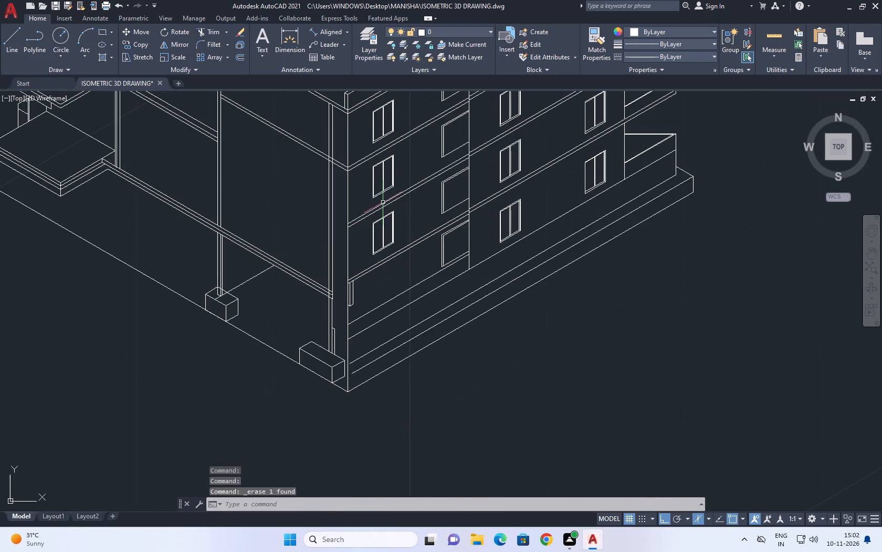
middle_drag(378, 205, 423, 282)
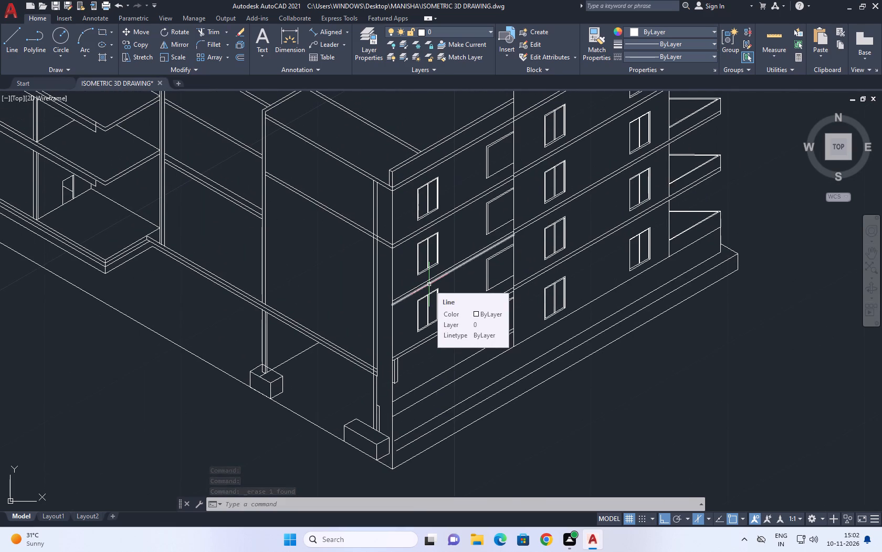
scroll(443, 278, up, 1)
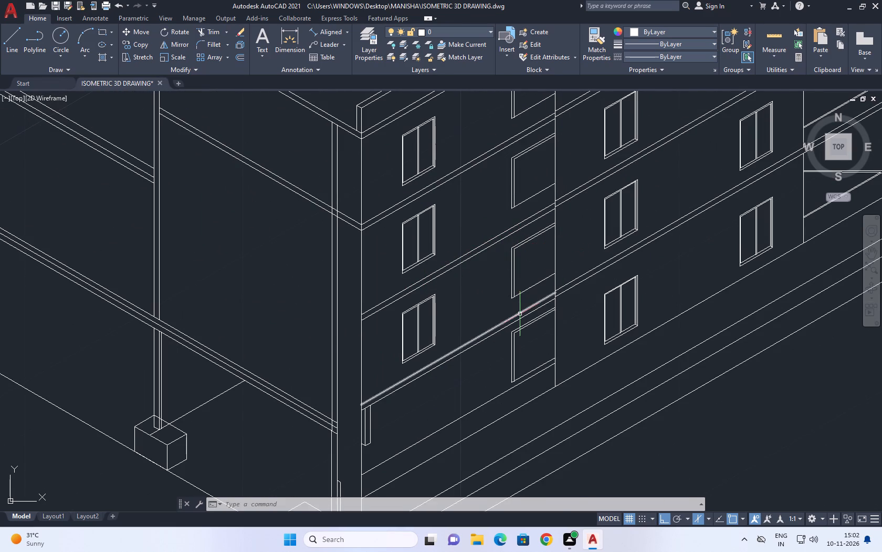
scroll(513, 331, up, 2)
click(480, 273)
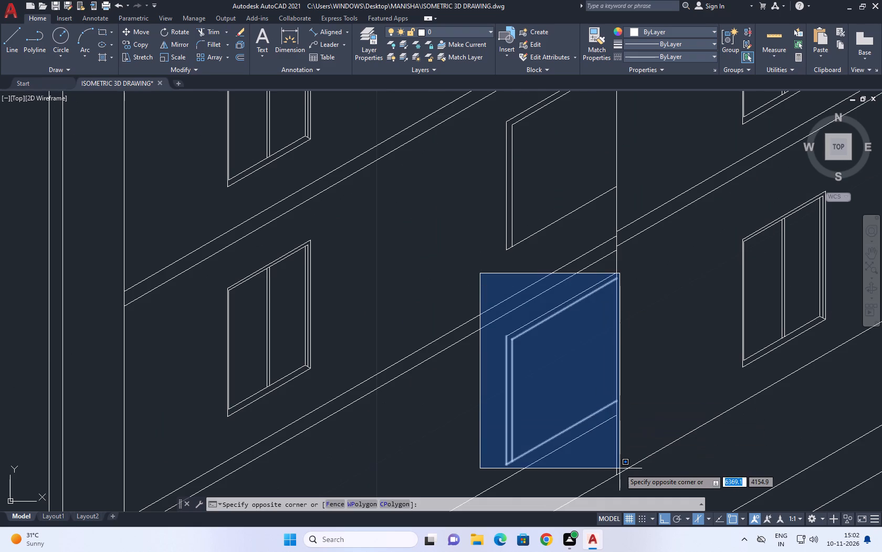
click(517, 363)
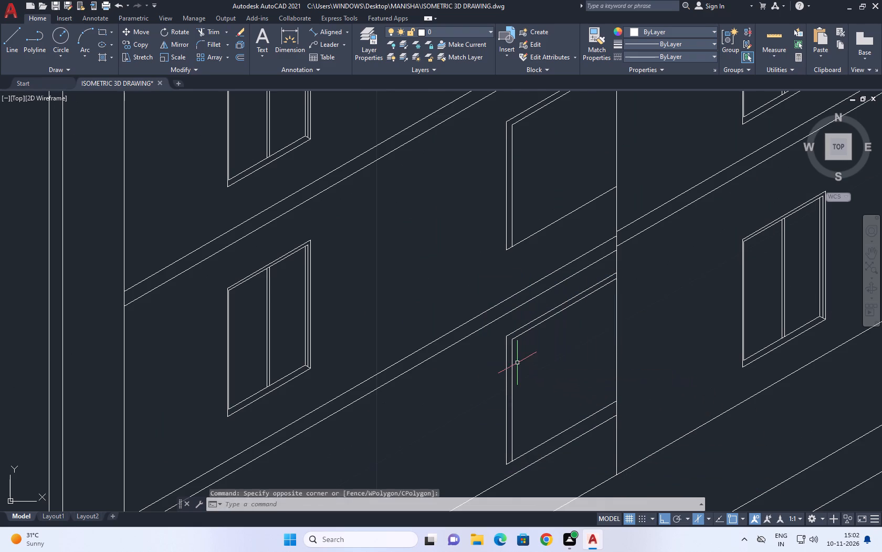
scroll(513, 333, up, 1)
click(520, 343)
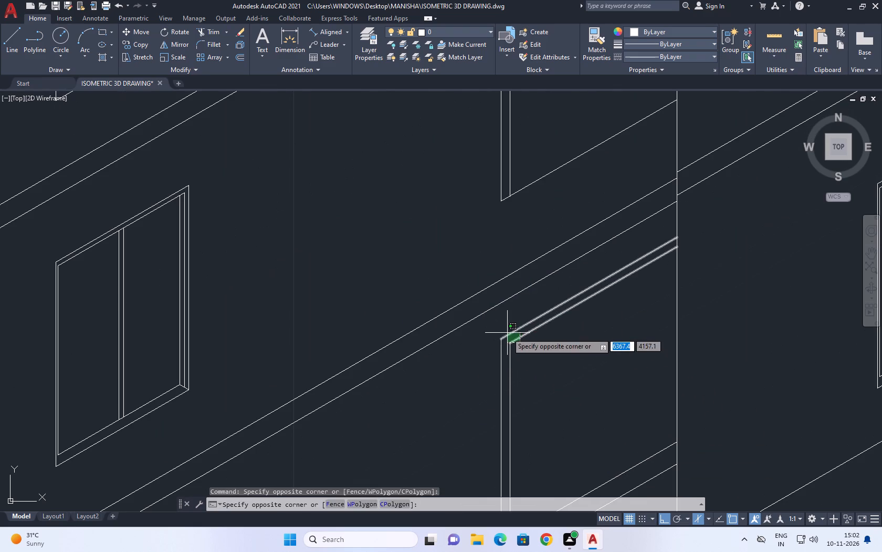
click(507, 333)
click(533, 376)
click(480, 392)
right_click(505, 356)
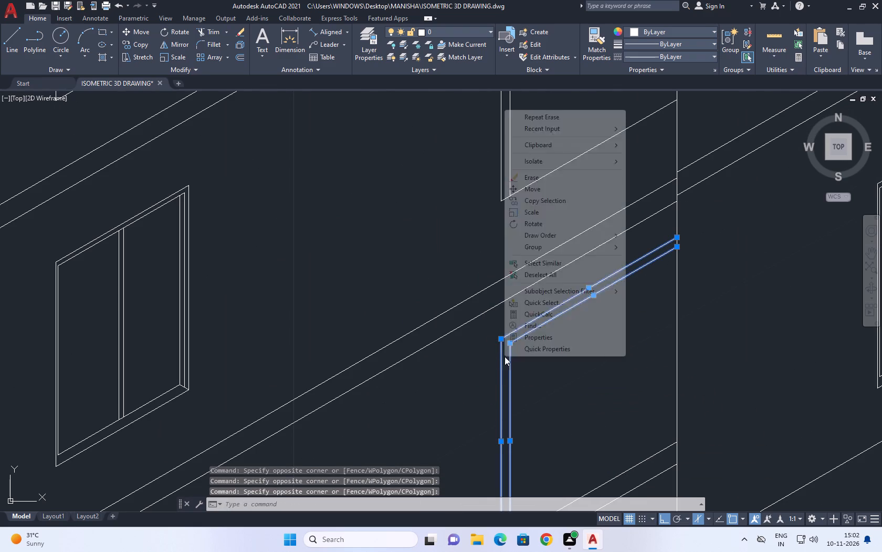
click(562, 275)
scroll(530, 336, down, 2)
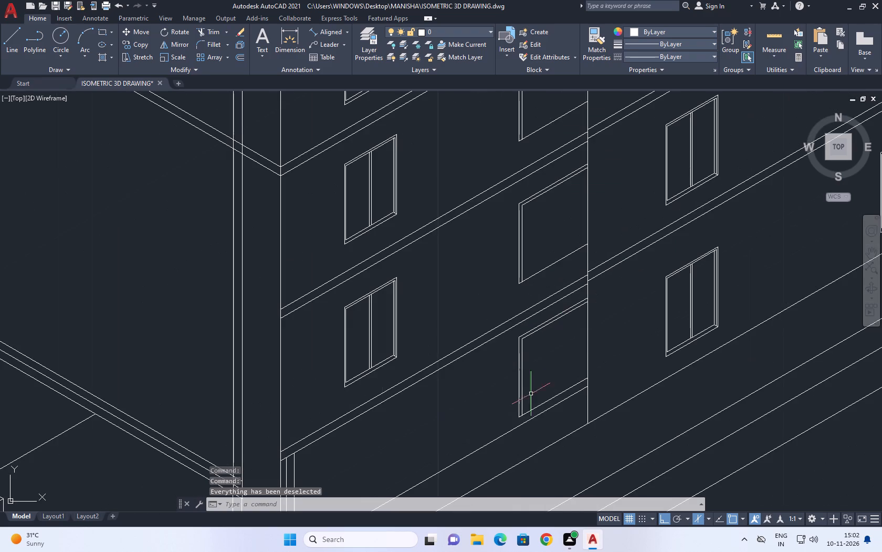
scroll(527, 419, up, 2)
click(528, 407)
click(520, 389)
click(527, 369)
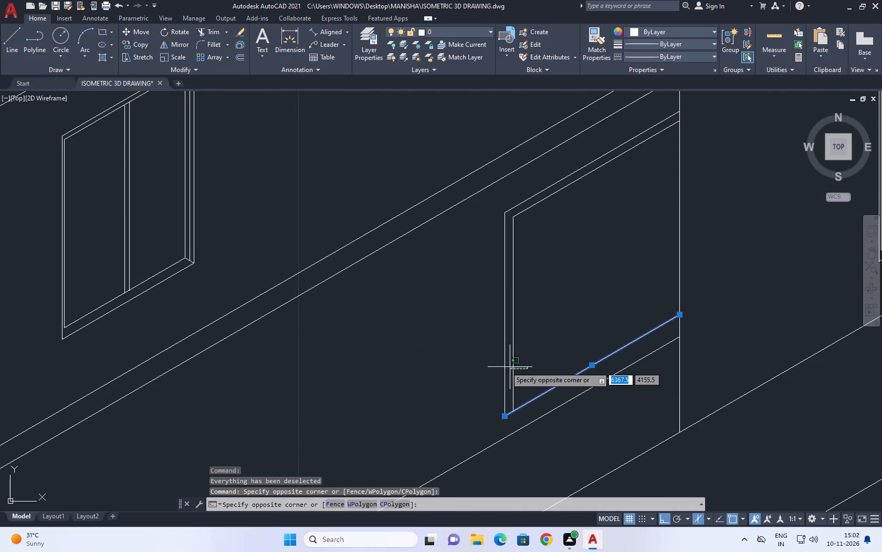
click(489, 364)
middle_drag(500, 346, 489, 370)
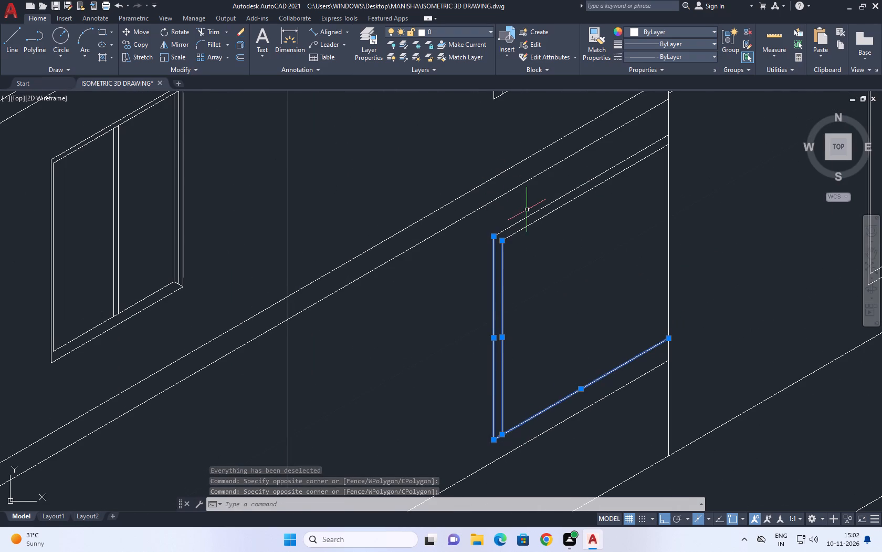
click(537, 224)
drag(521, 215, 482, 232)
right_click(482, 230)
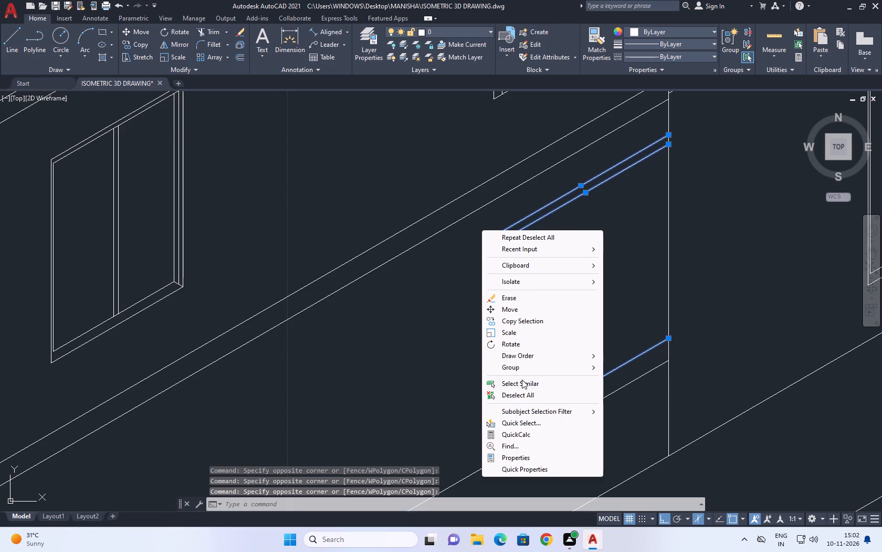
click(522, 392)
Draw a 30° isometric line from the inner corner of the floor slab at the column in the front's end bay, past the upper slab.
scroll(549, 367, down, 2)
scroll(632, 365, down, 2)
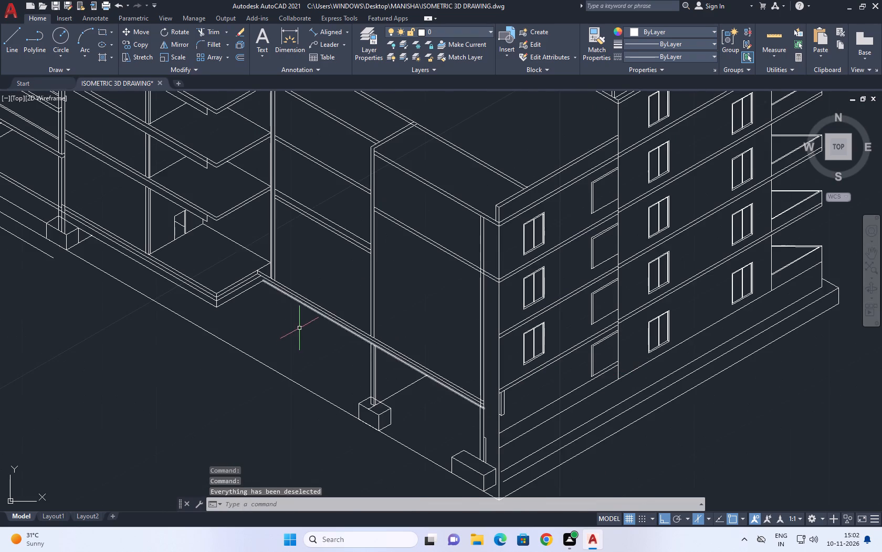
middle_drag(306, 333, 363, 389)
middle_drag(301, 305, 367, 396)
middle_drag(489, 396, 474, 392)
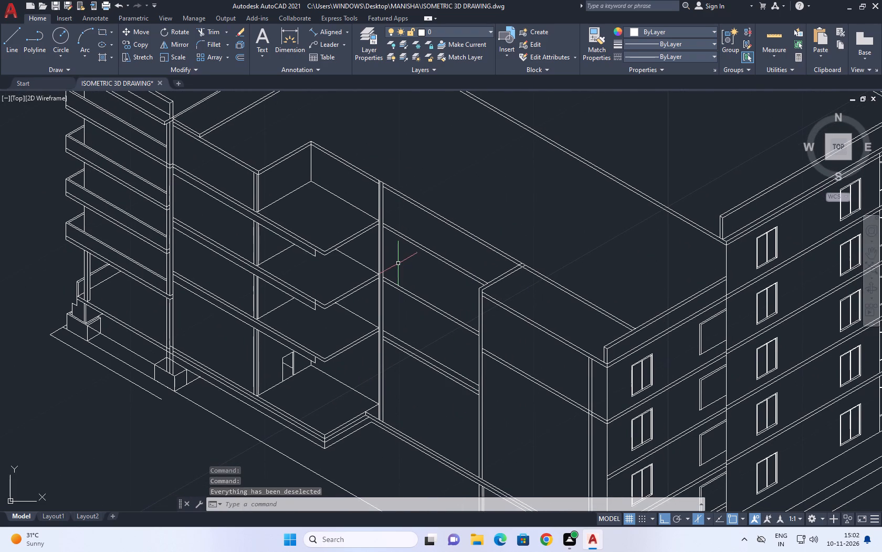
click(1, 42)
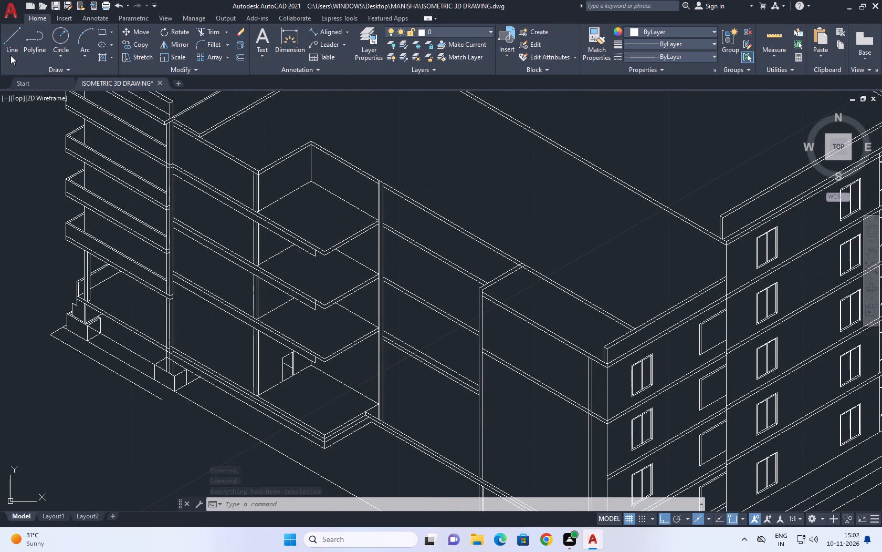
click(19, 48)
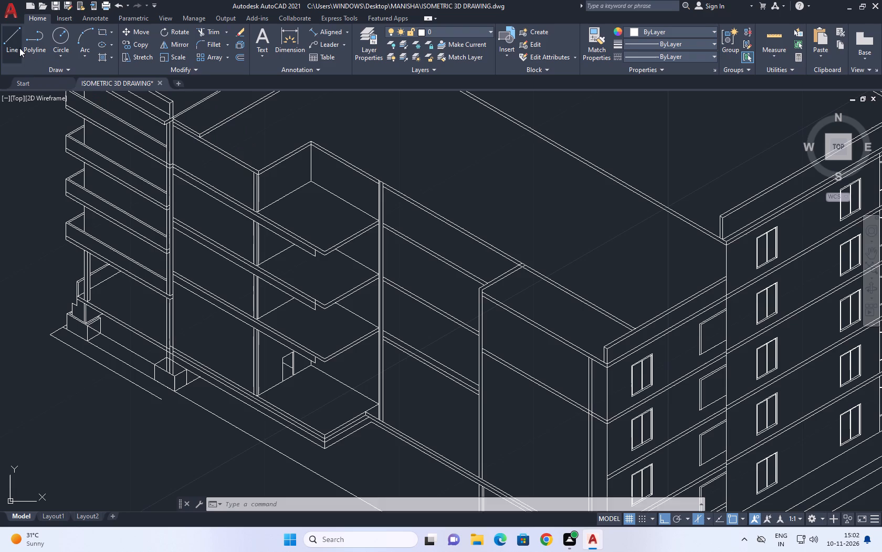
scroll(499, 350, up, 2)
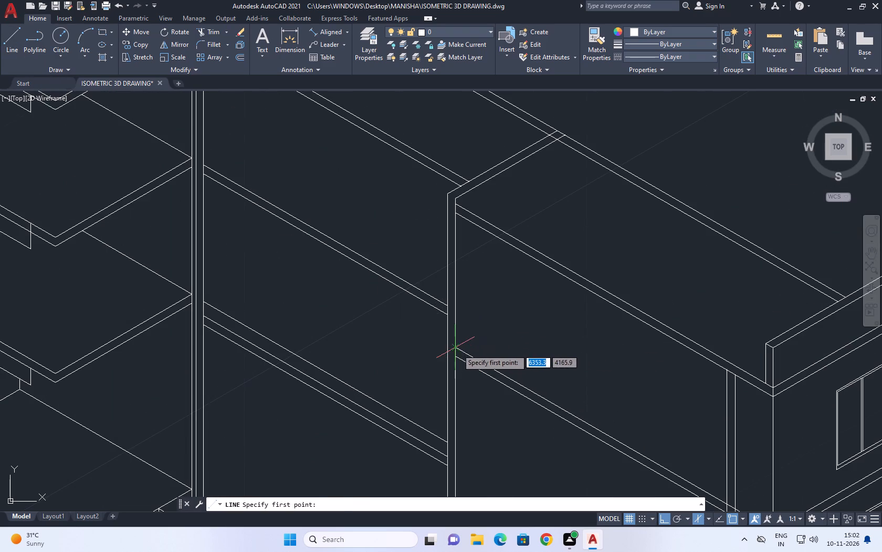
click(457, 349)
click(641, 265)
right_click(639, 264)
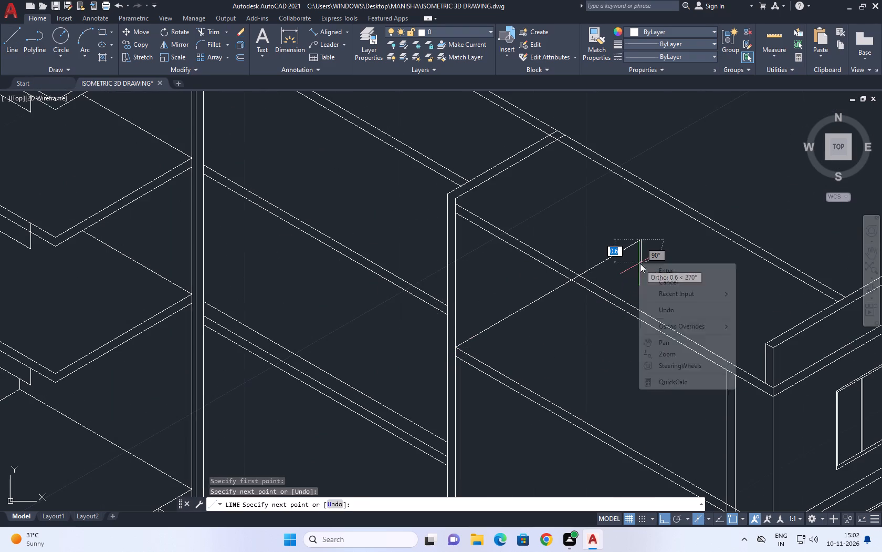
click(676, 282)
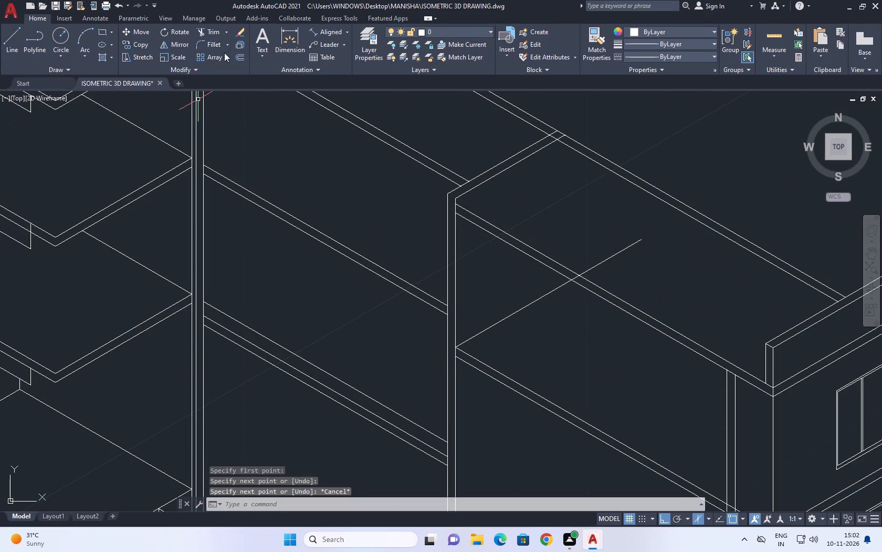
Trim the new sloping line back to the lower edge of the slab above, removing the parts across and beyond it.
click(207, 34)
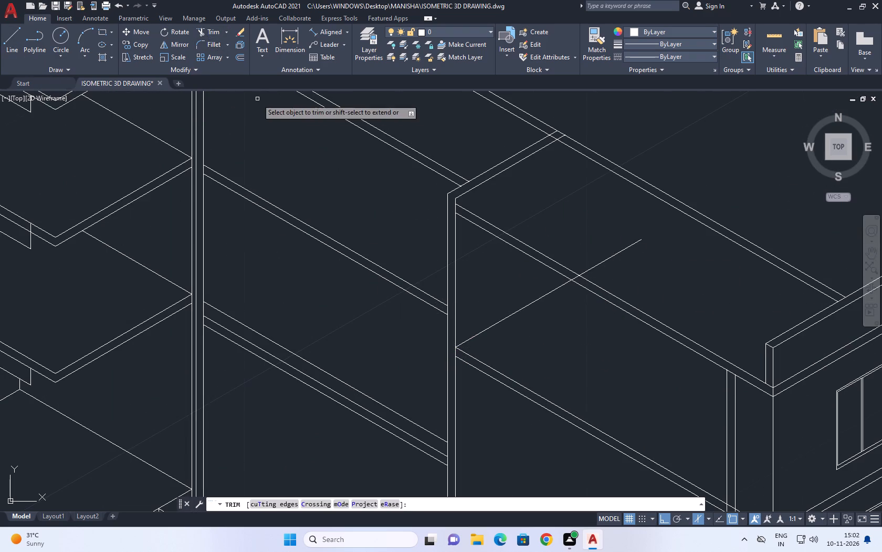
scroll(595, 285, up, 1)
click(560, 274)
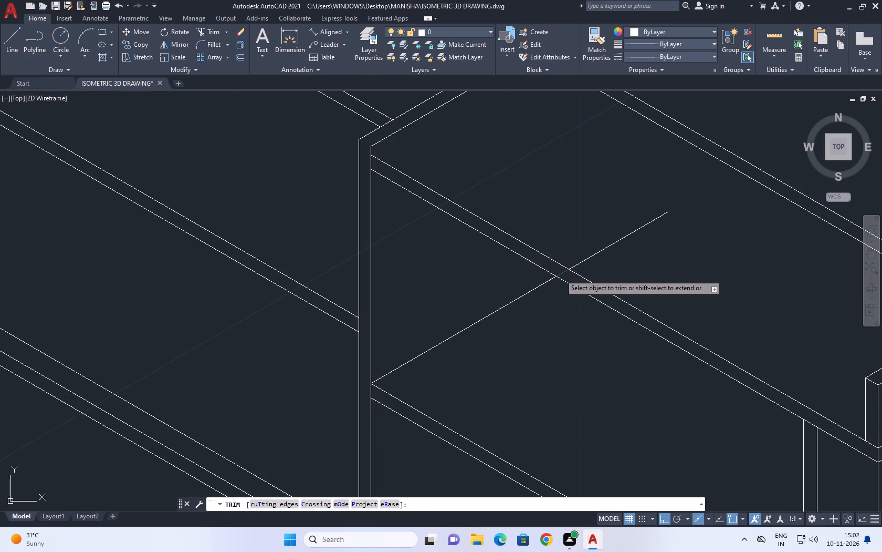
click(670, 231)
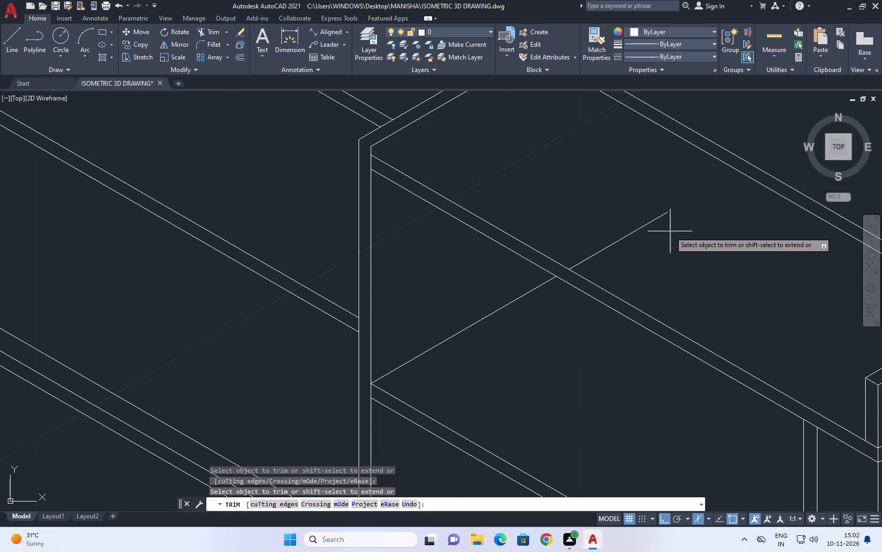
click(590, 214)
right_click(569, 203)
click(600, 221)
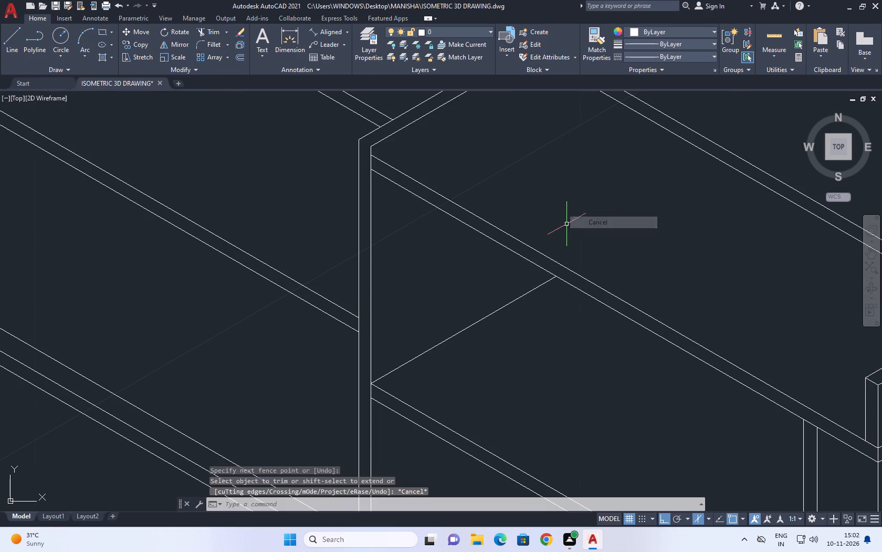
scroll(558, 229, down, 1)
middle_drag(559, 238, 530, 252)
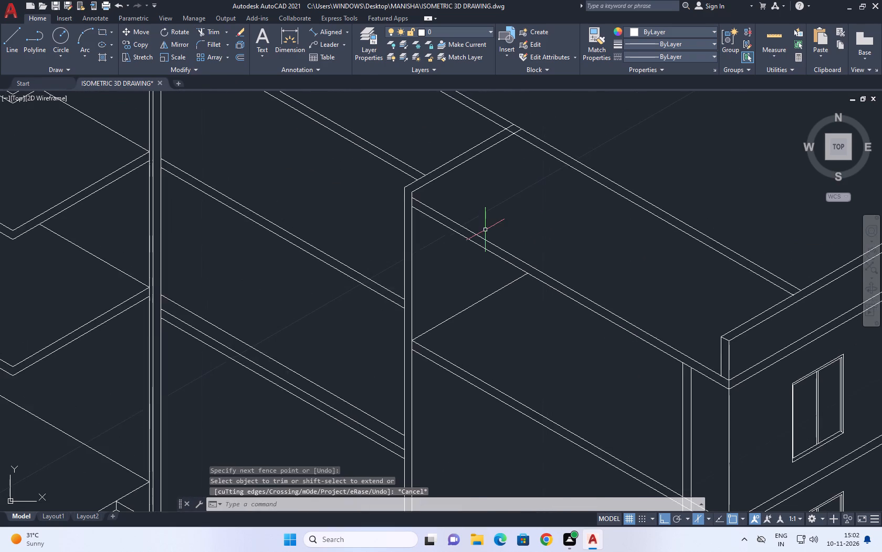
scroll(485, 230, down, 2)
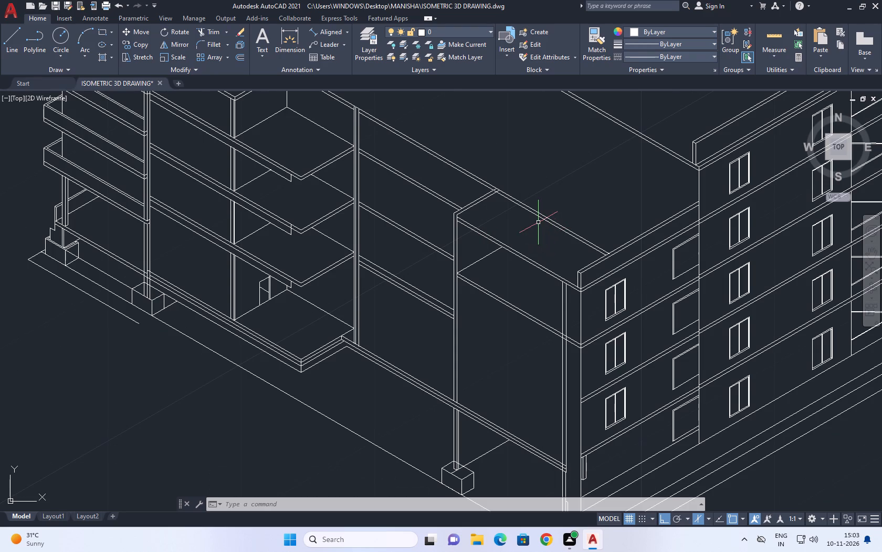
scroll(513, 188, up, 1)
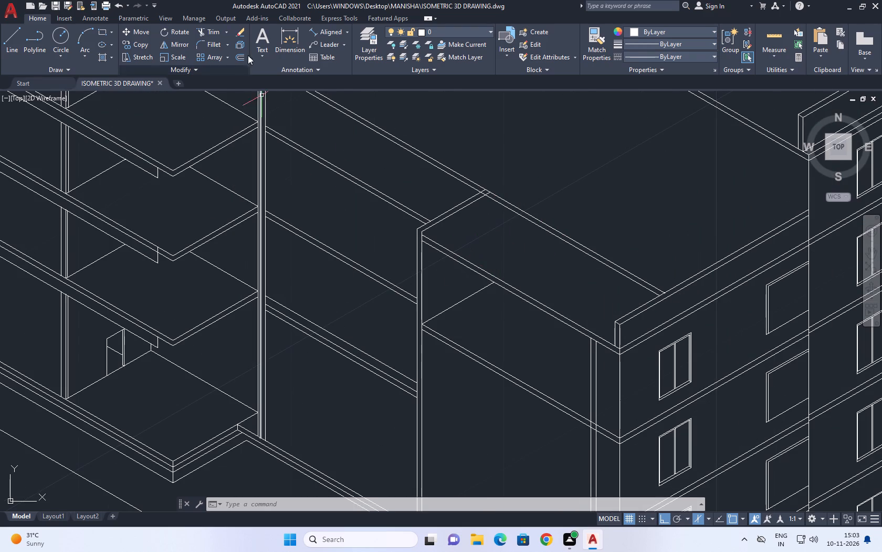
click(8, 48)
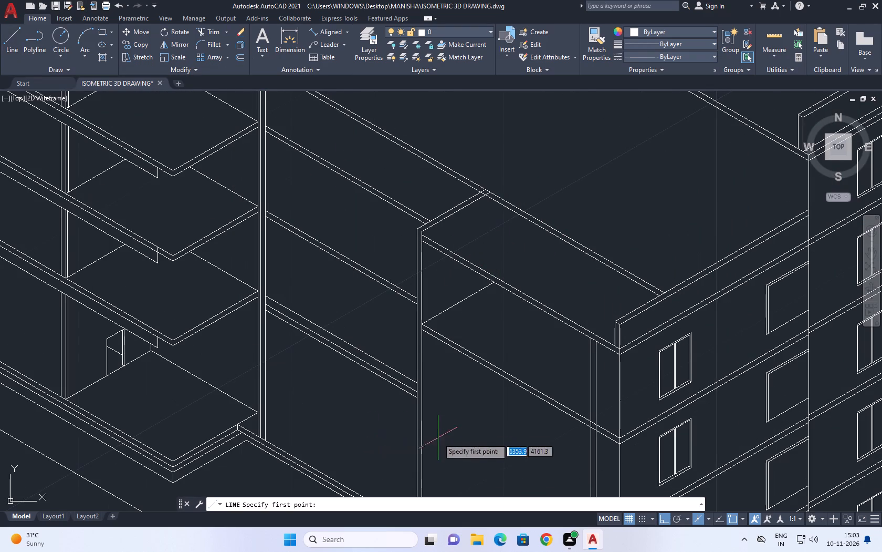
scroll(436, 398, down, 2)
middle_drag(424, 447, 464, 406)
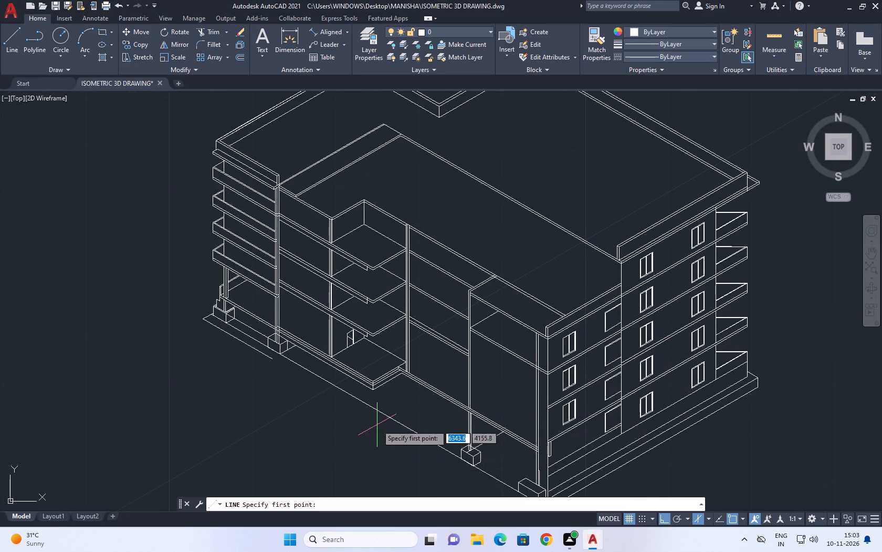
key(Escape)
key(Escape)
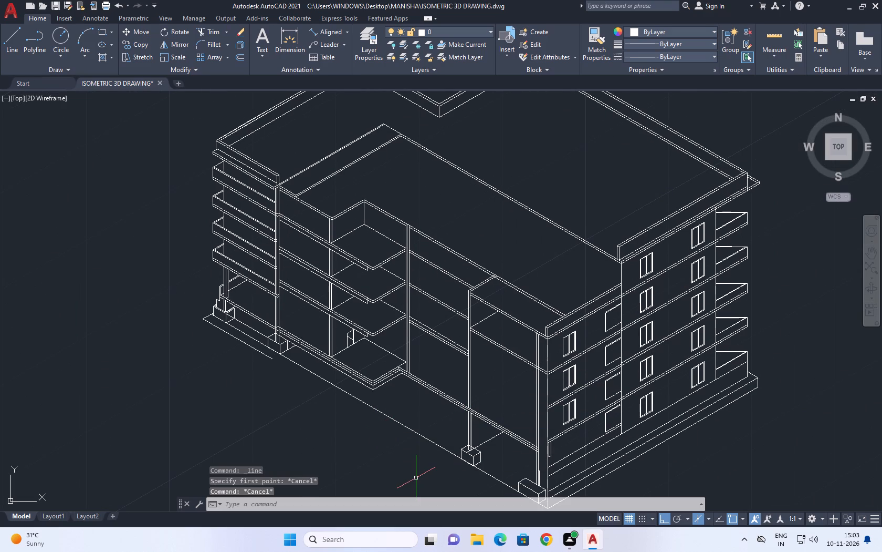
Divide the vertical edge line of the front end bay's inner column, above the base slab, into 5 equal segments.
scroll(362, 148, down, 1)
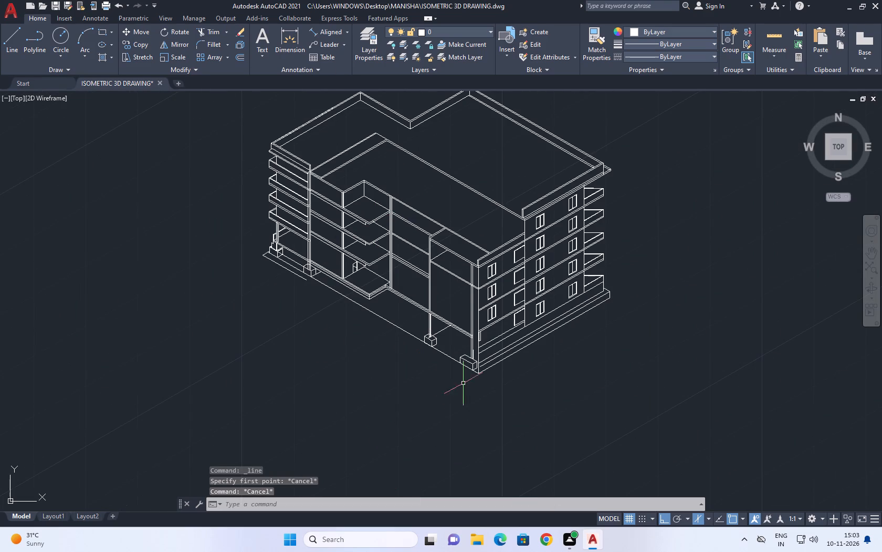
middle_drag(450, 364, 463, 437)
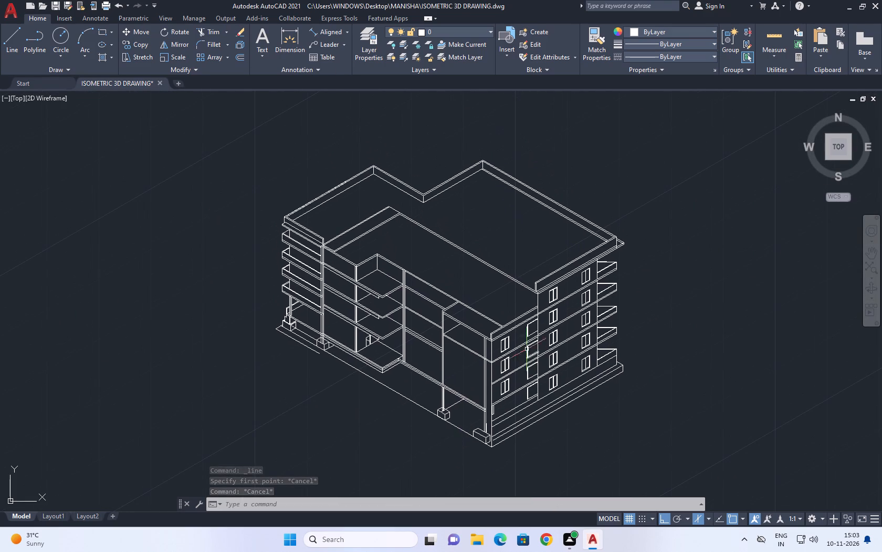
scroll(444, 361, up, 2)
click(444, 371)
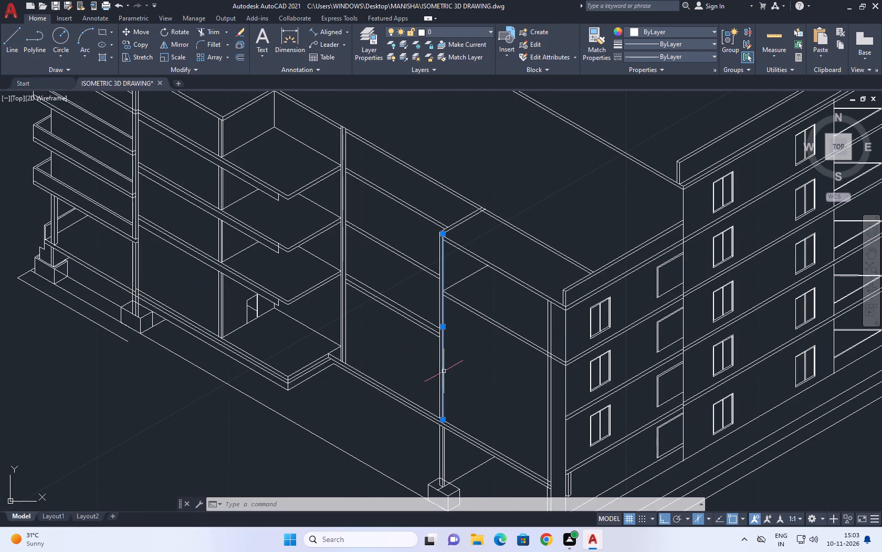
text(DIV)
key(space)
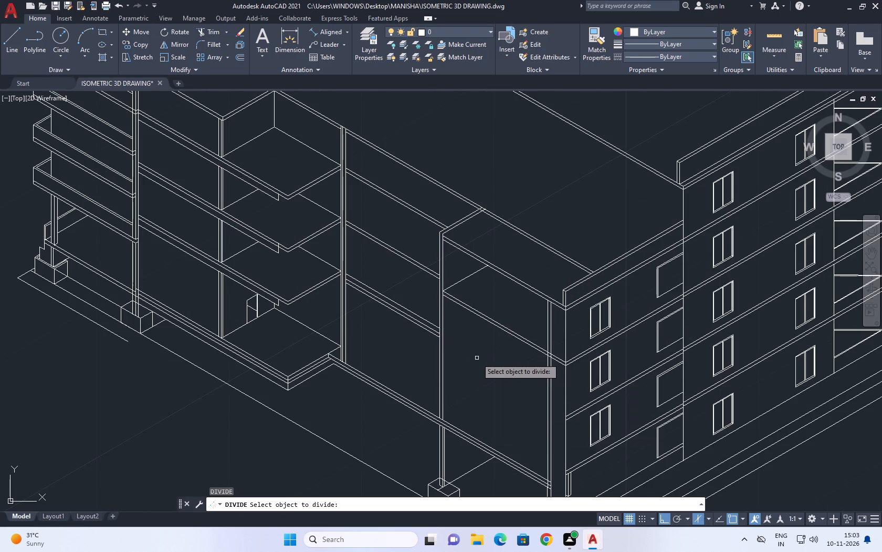
click(443, 371)
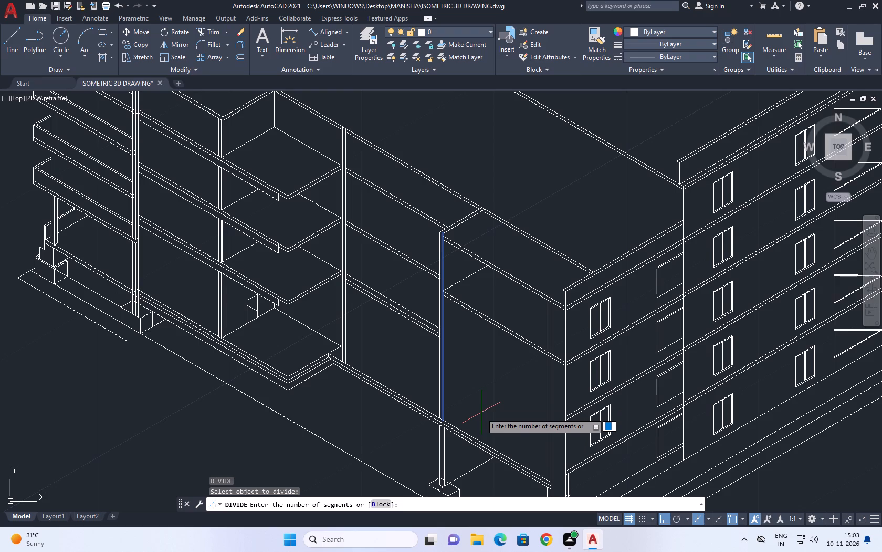
key(5)
key(Return)
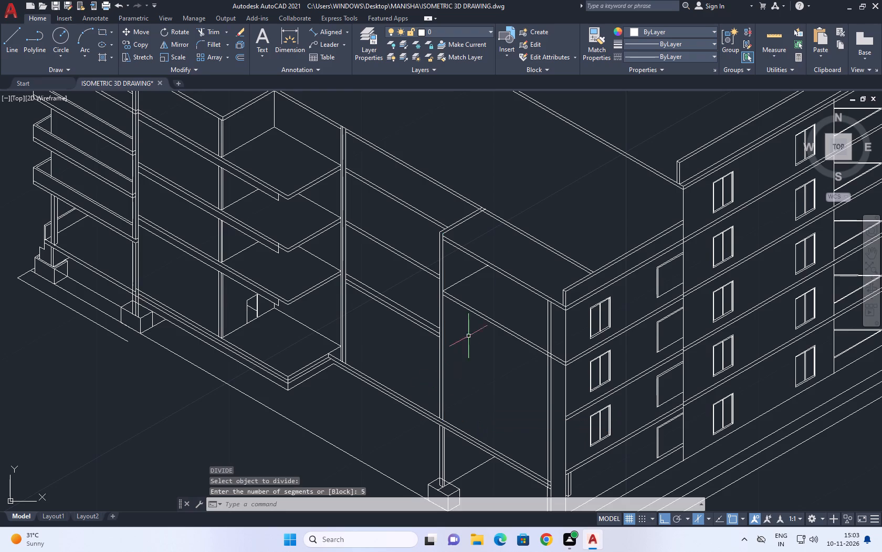
Examine where the division points lie along the end bay's inner column edge, leaving nothing selected.
scroll(488, 278, down, 1)
middle_drag(496, 274, 496, 292)
scroll(496, 274, down, 1)
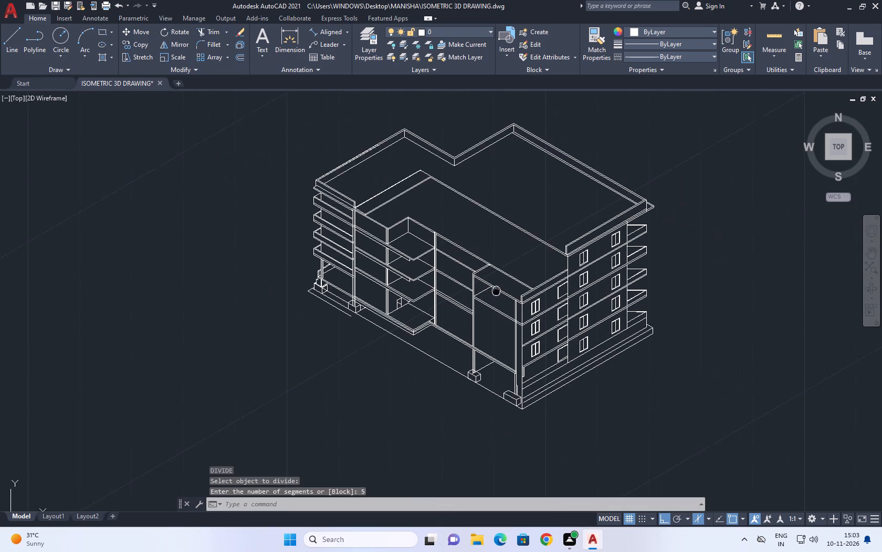
middle_drag(496, 292, 498, 306)
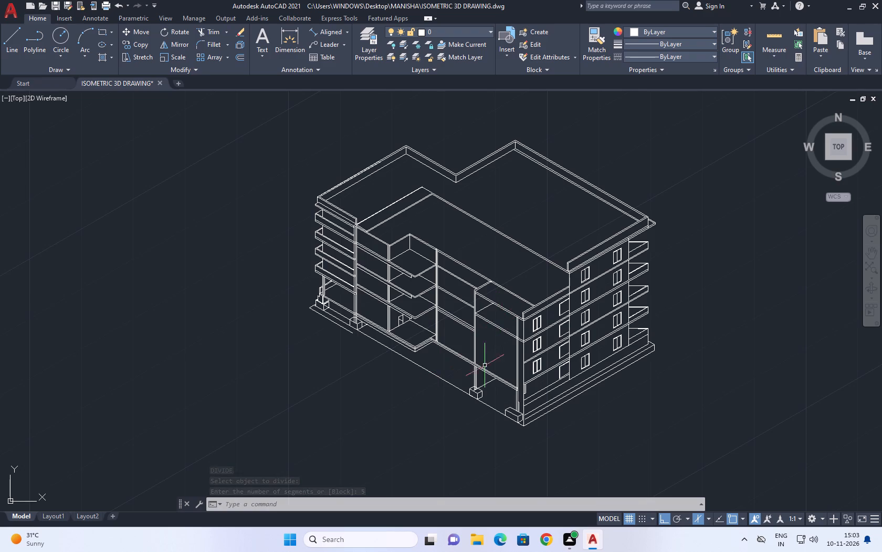
scroll(485, 362, up, 3)
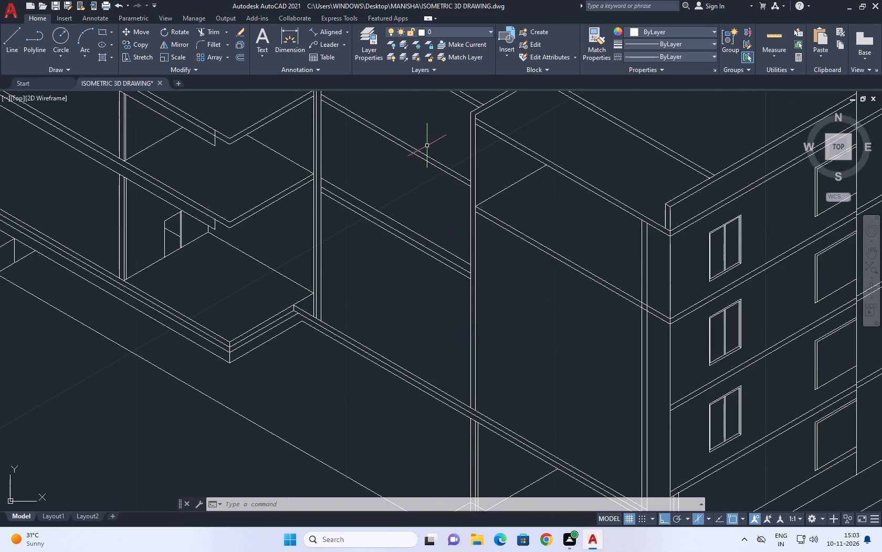
click(436, 139)
click(503, 410)
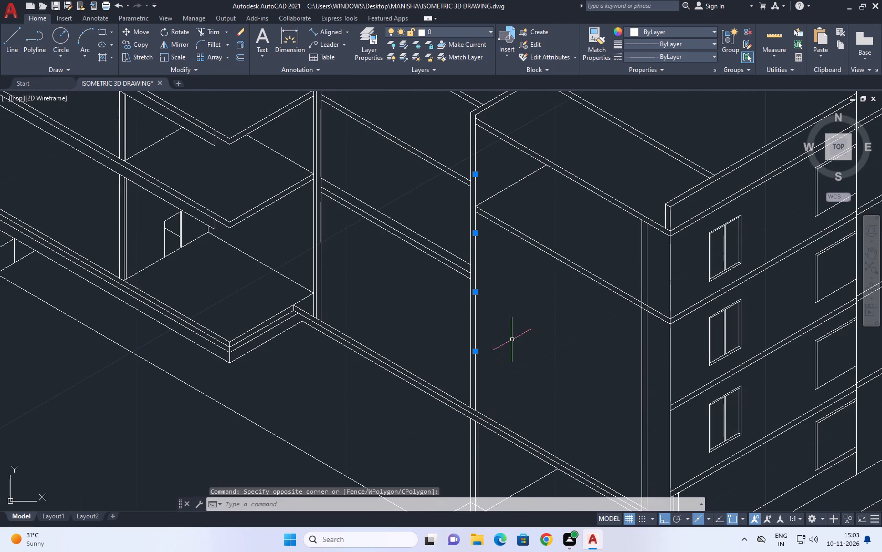
right_click(514, 330)
click(544, 250)
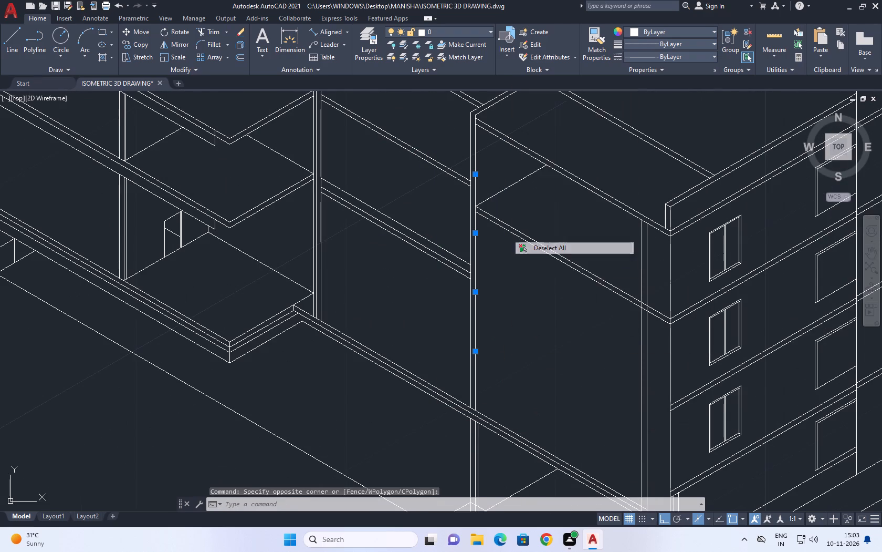
scroll(448, 251, down, 2)
middle_drag(530, 214, 539, 260)
scroll(465, 271, up, 2)
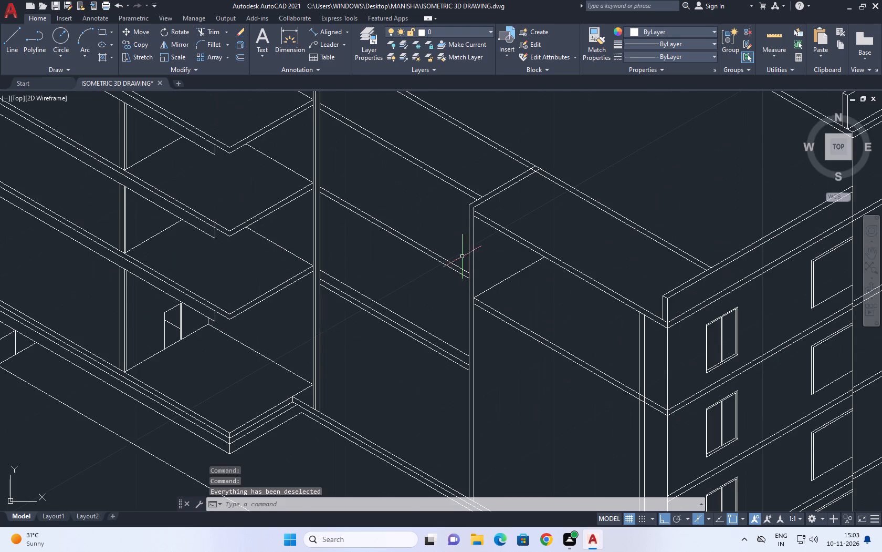
drag(449, 189, 449, 196)
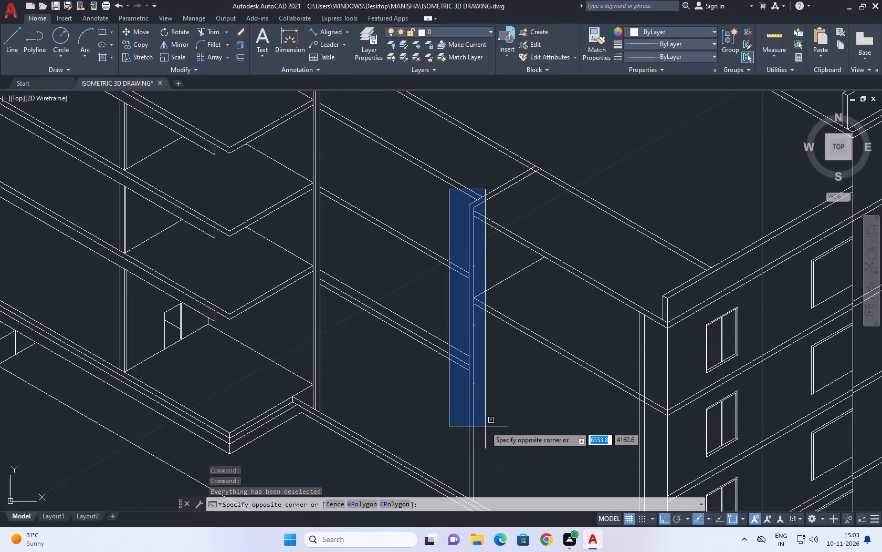
middle_drag(487, 433, 503, 374)
scroll(487, 433, down, 1)
click(522, 423)
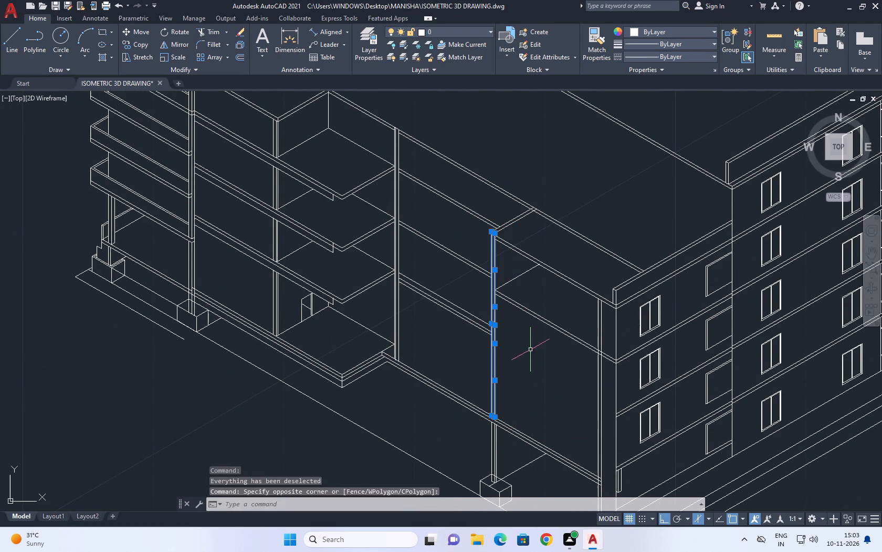
right_click(532, 331)
click(575, 253)
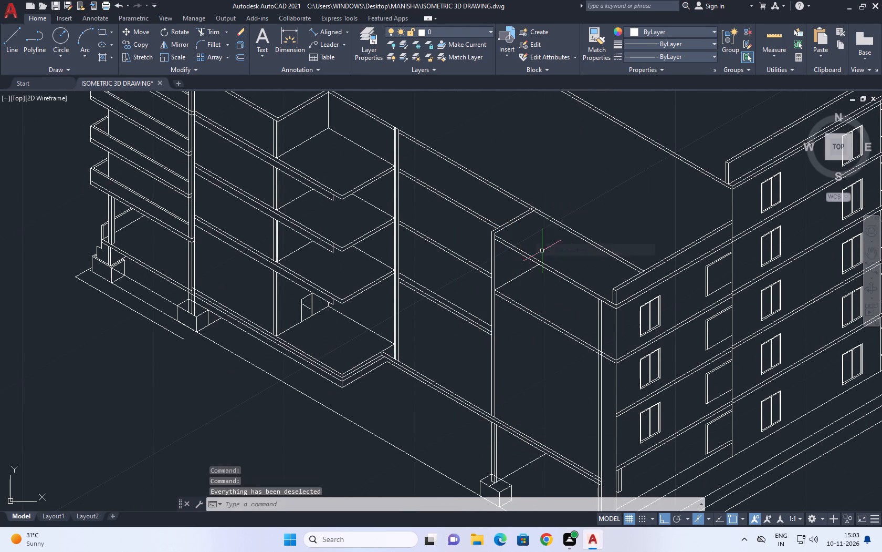
click(480, 254)
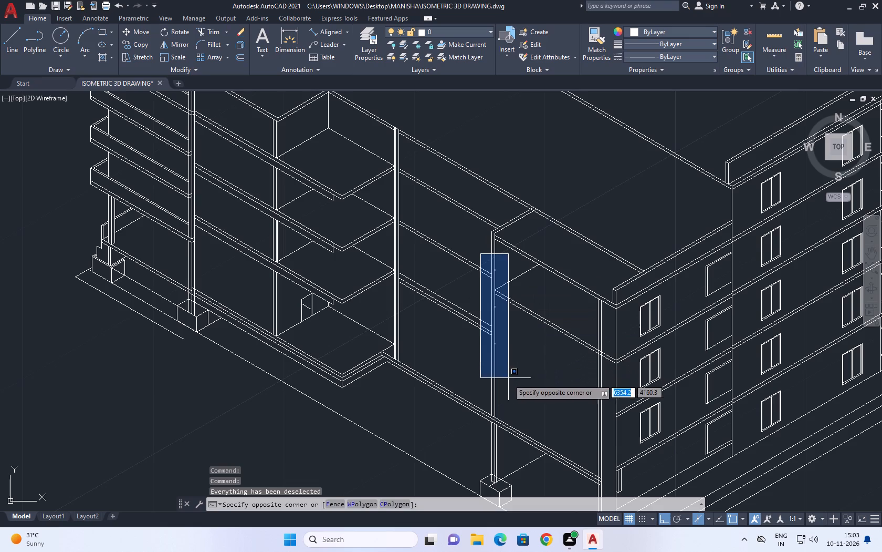
click(518, 429)
right_click(524, 376)
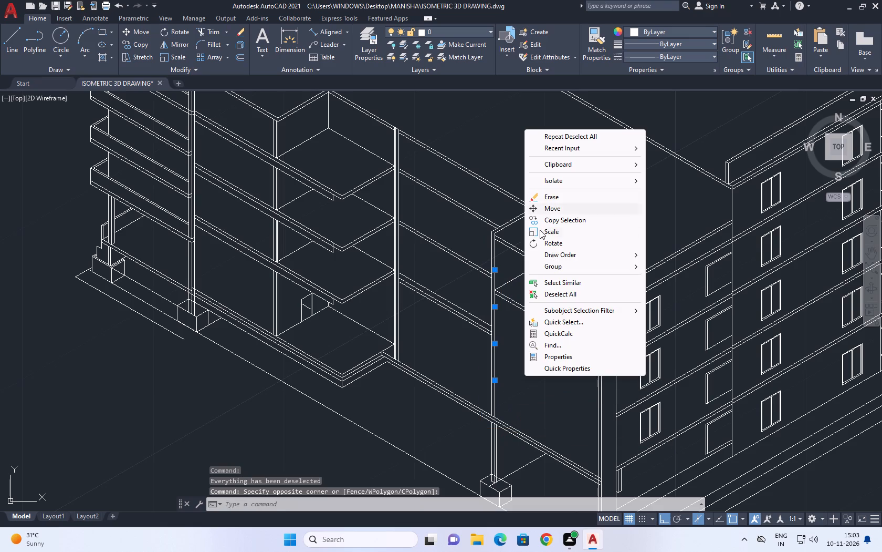
click(565, 291)
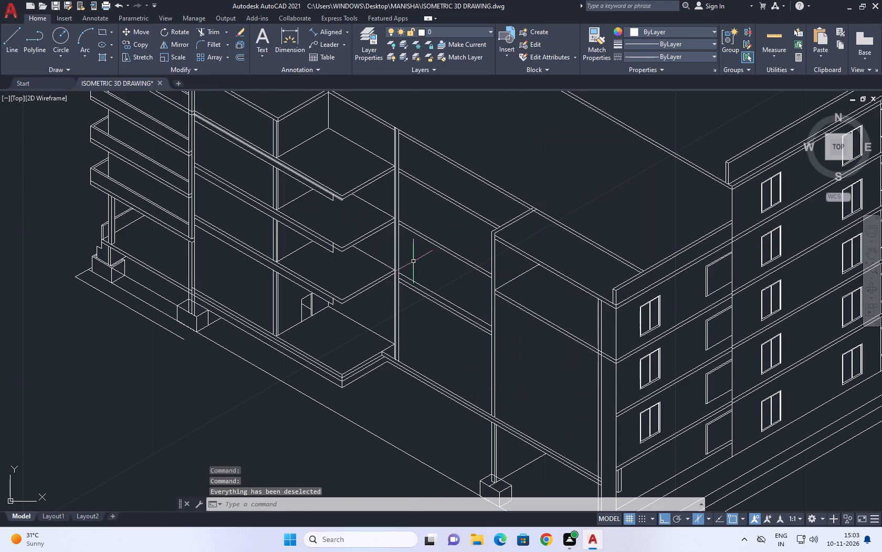
Erase the two parallel edge lines of the intermediate floor slab spanning the front end bay.
click(581, 314)
click(542, 345)
right_click(593, 221)
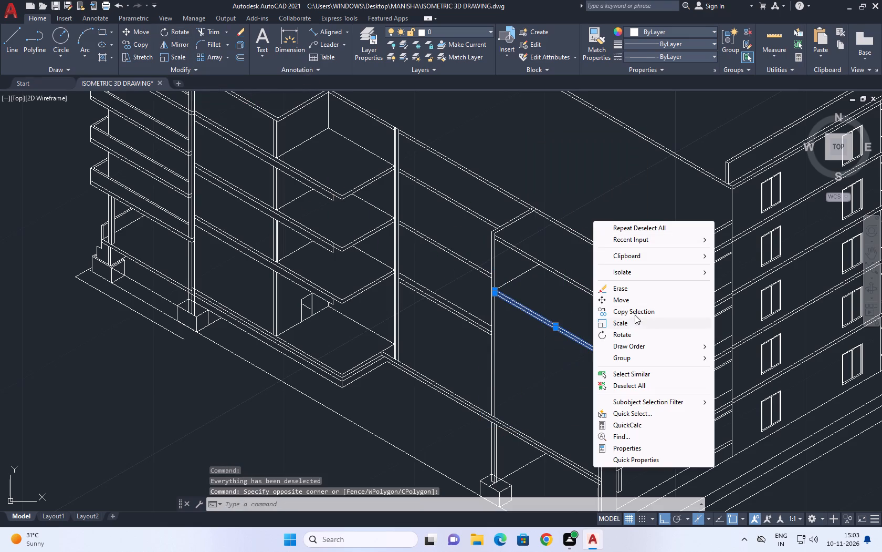
click(614, 281)
click(615, 289)
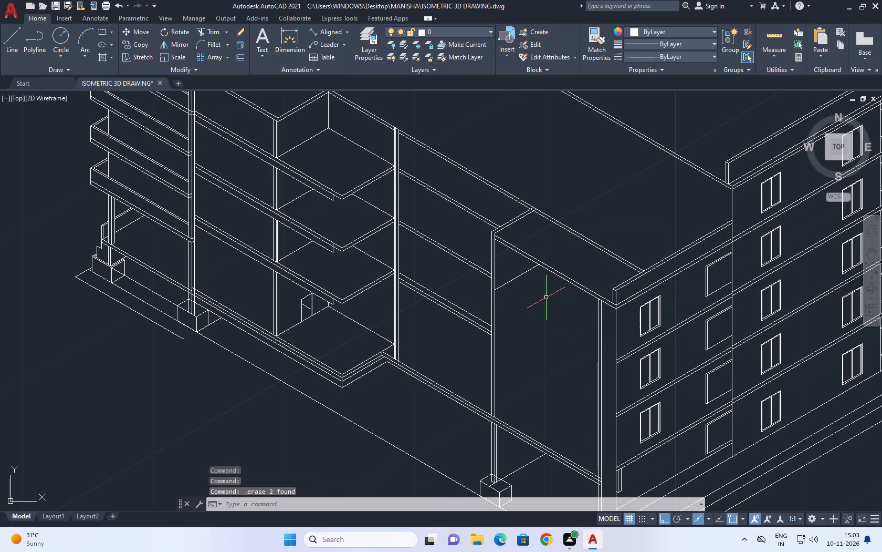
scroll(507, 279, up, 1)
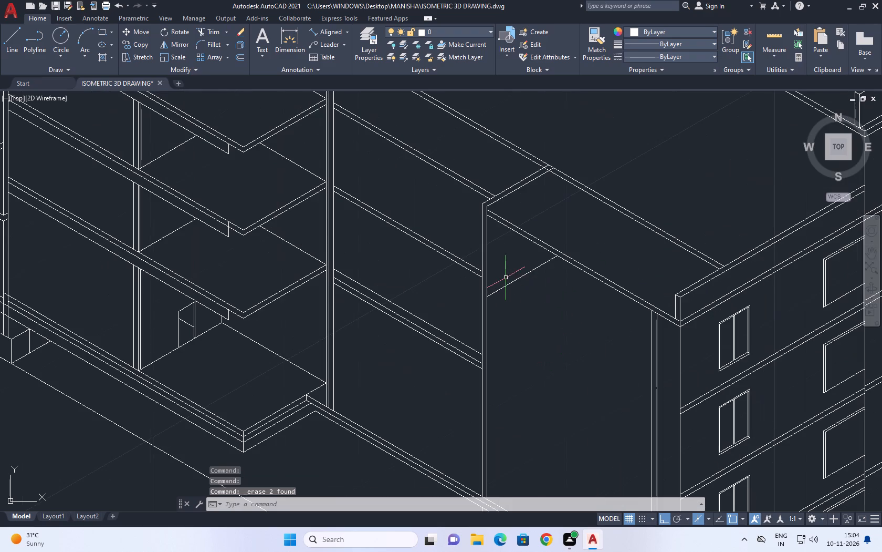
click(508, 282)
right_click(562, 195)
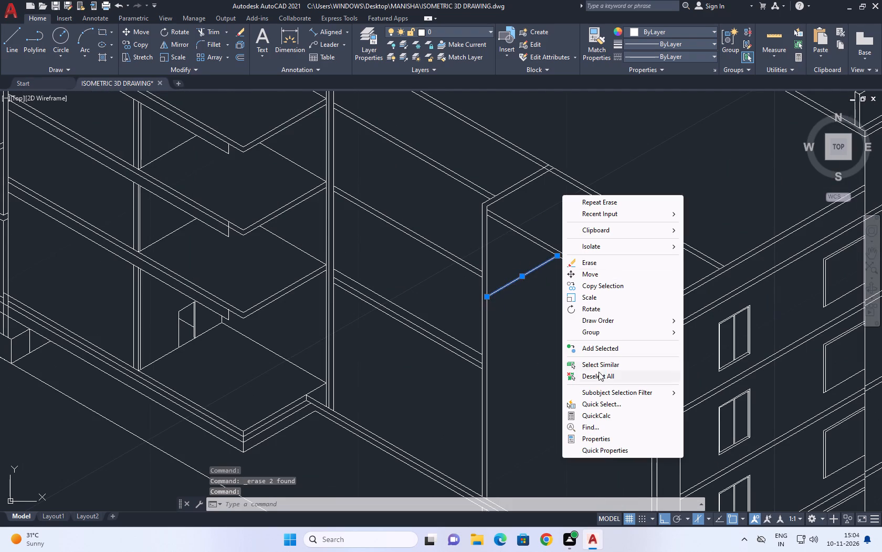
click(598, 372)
Draw a floor line at 330° on the left isoplane from the column's uppermost division point to just past the corner column.
click(4, 44)
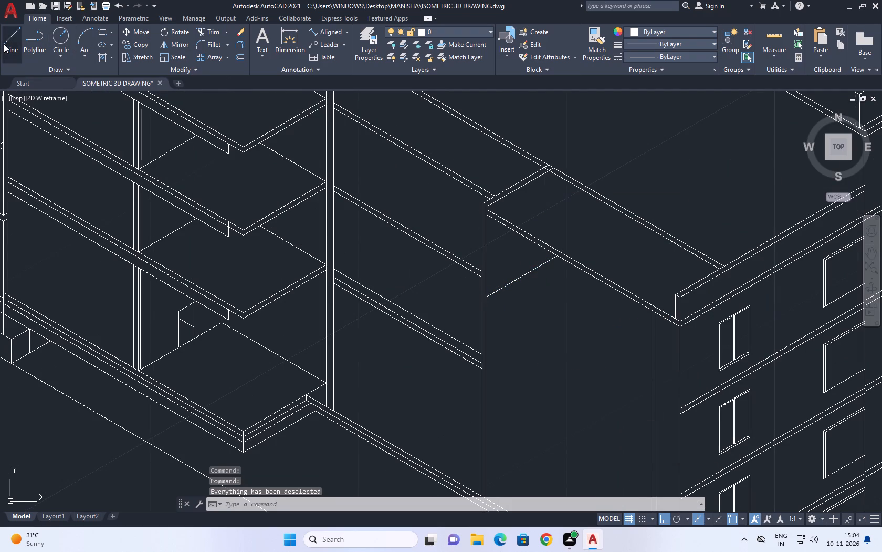
scroll(472, 283, up, 1)
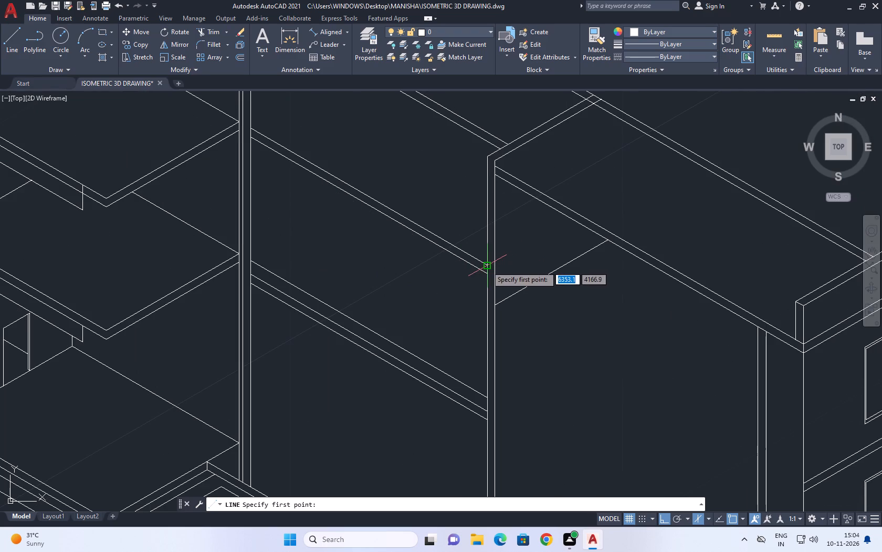
click(497, 256)
scroll(541, 287, down, 1)
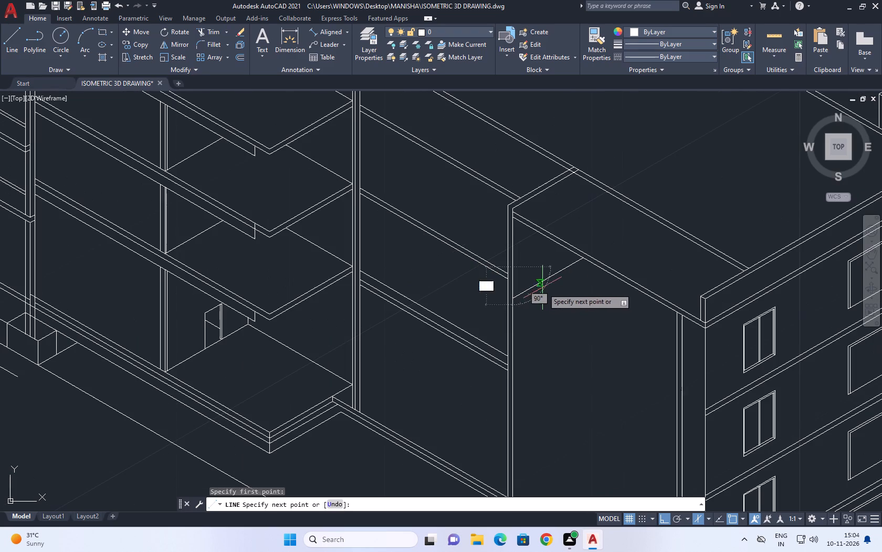
key(F5)
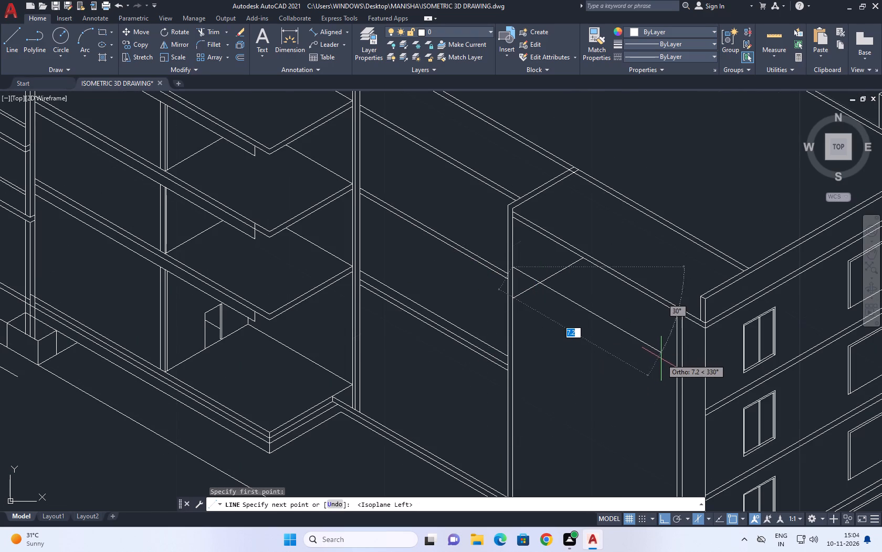
scroll(673, 360, up, 2)
click(706, 379)
right_click(729, 357)
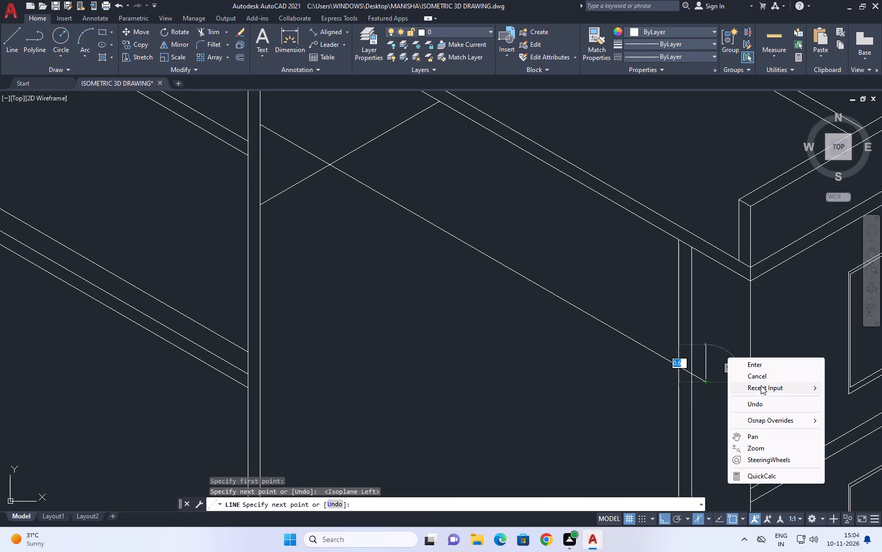
click(770, 380)
Trim the new floor line where it crosses and passes the corner column, ending it at the column's inner edge.
click(209, 30)
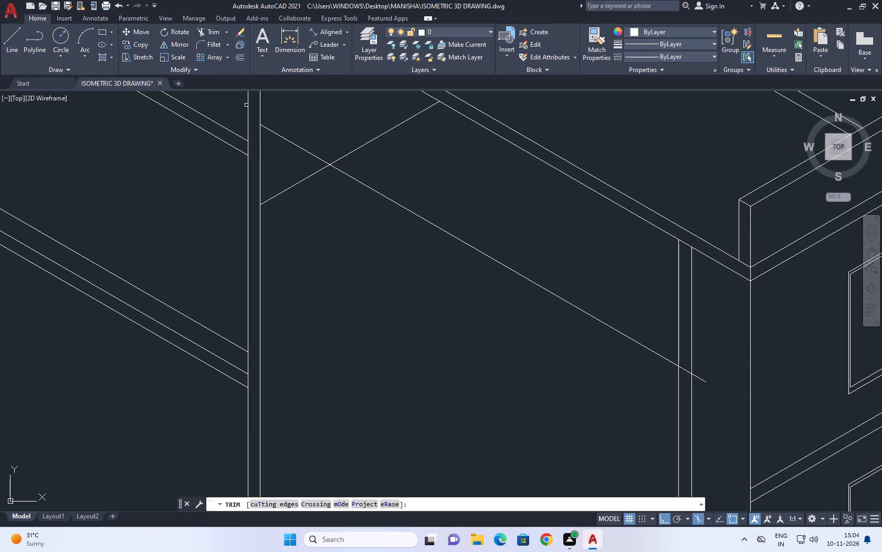
click(687, 372)
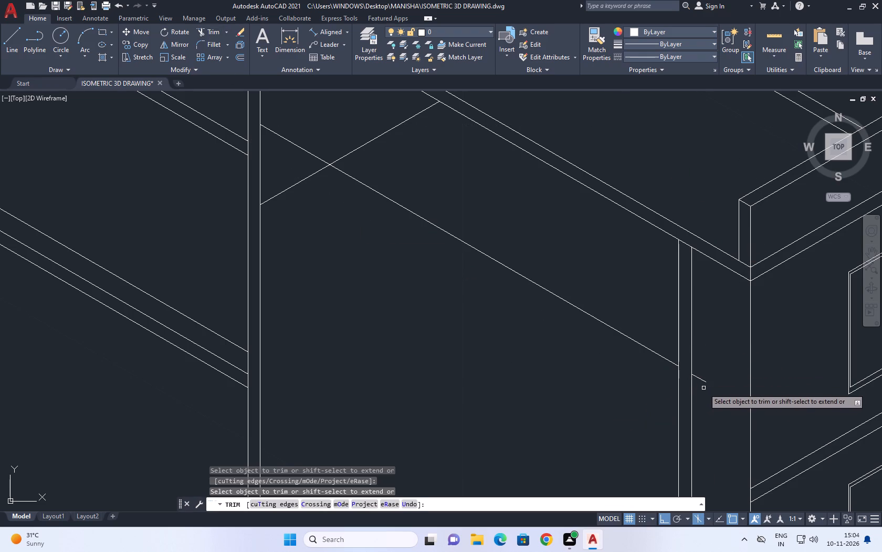
click(701, 380)
right_click(619, 288)
click(643, 301)
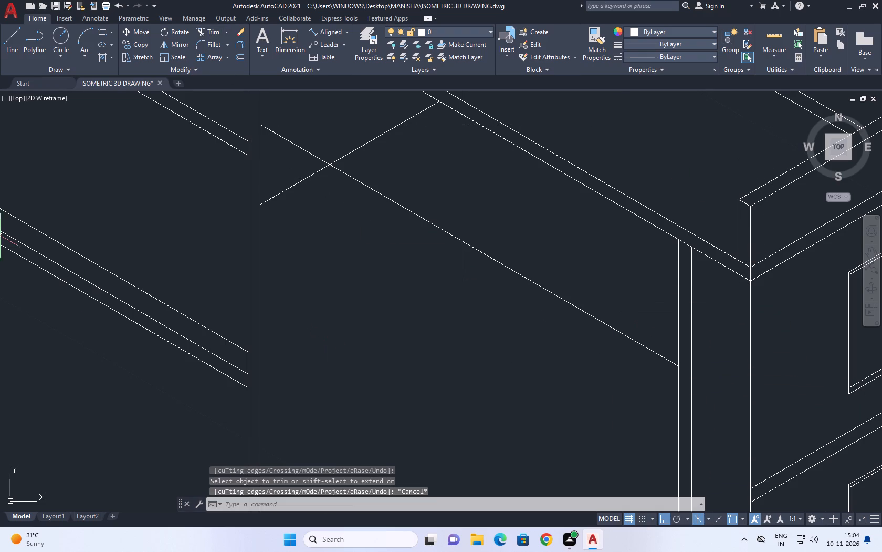
Move the end bay's short diagonal floor line vertically so its column end meets the start of the new floor line.
scroll(464, 241, down, 2)
middle_drag(411, 203, 411, 208)
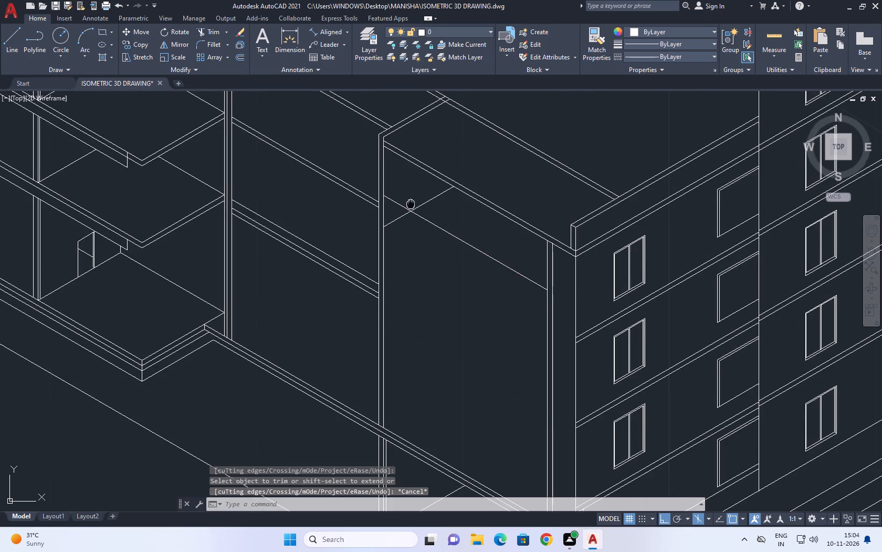
middle_drag(411, 208, 413, 218)
click(402, 230)
middle_drag(398, 198, 403, 270)
click(139, 33)
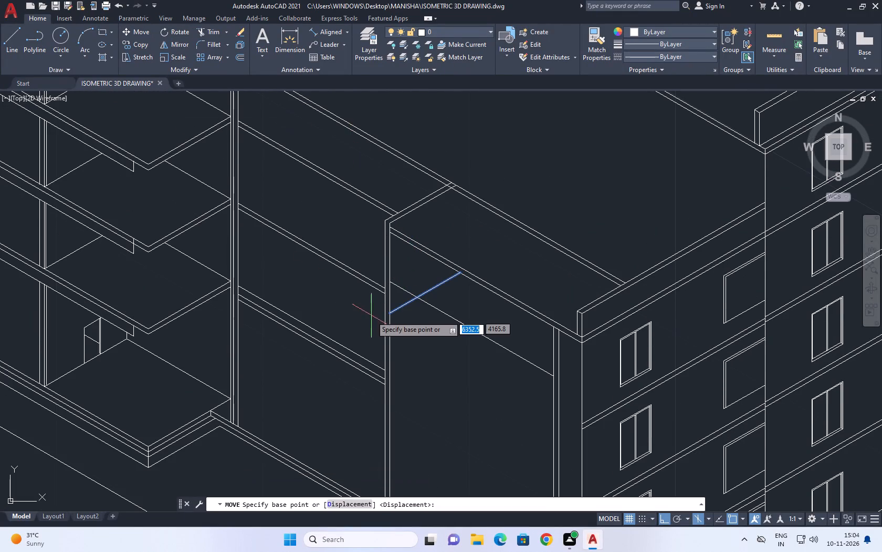
click(391, 314)
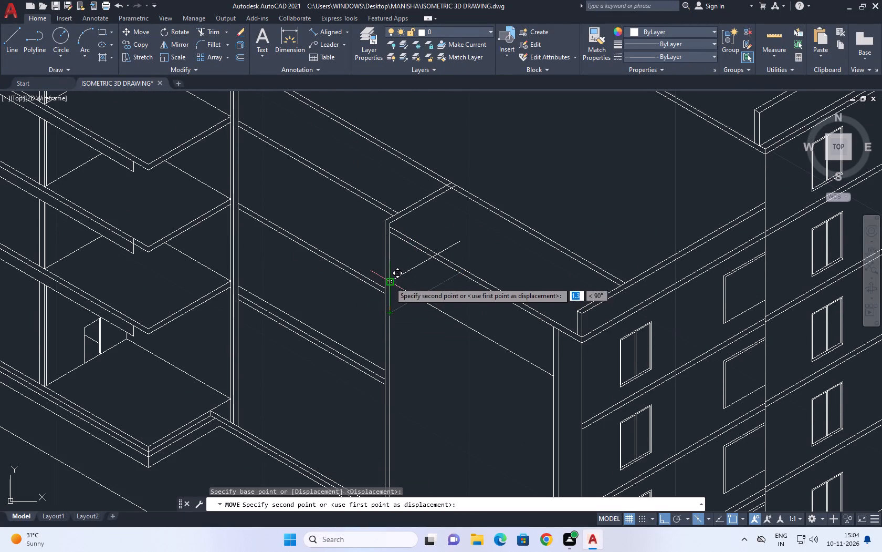
click(390, 282)
Trim the moved diagonal line where it runs past the lower edge of the top slab.
middle_drag(455, 218, 455, 273)
click(209, 28)
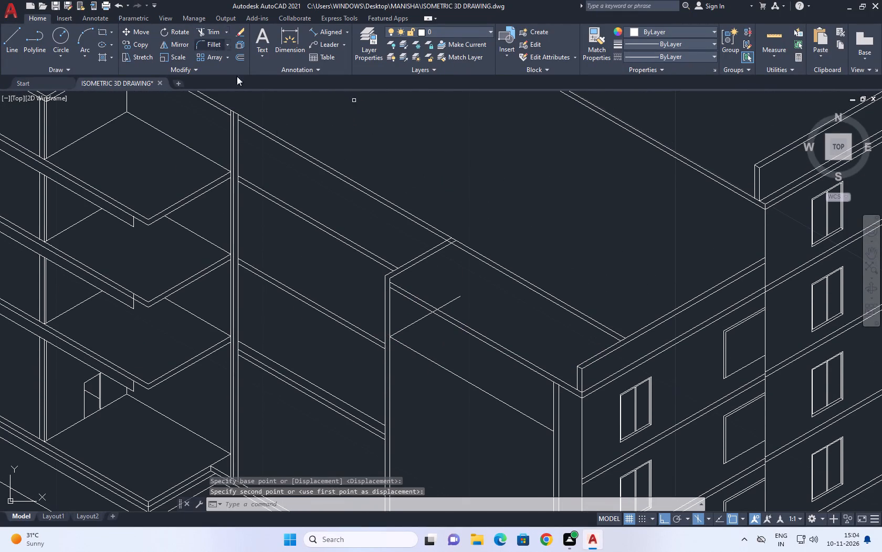
scroll(426, 311, up, 2)
click(449, 311)
click(468, 301)
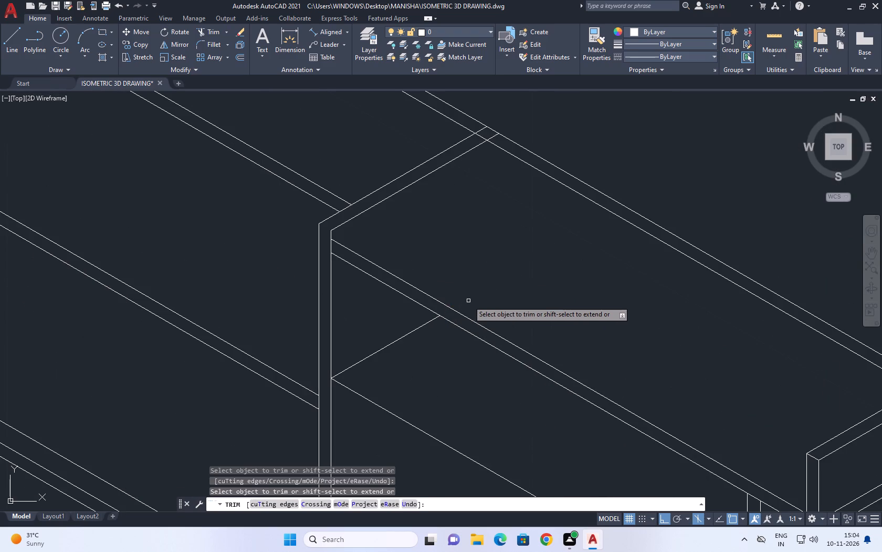
right_click(465, 277)
click(495, 291)
Copy the short diagonal floor line 0.226 units along 330° from its column end.
scroll(424, 291, down, 2)
middle_drag(370, 339, 398, 339)
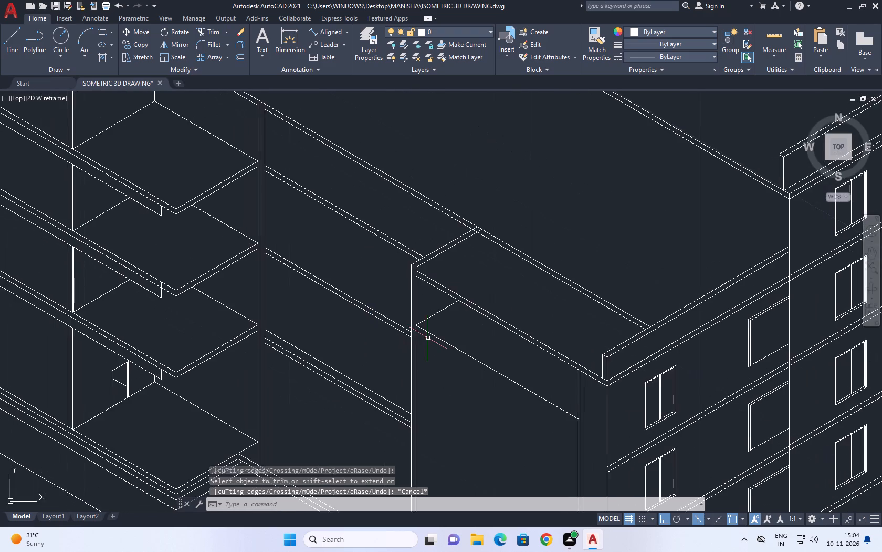
scroll(428, 338, up, 2)
click(424, 299)
click(413, 274)
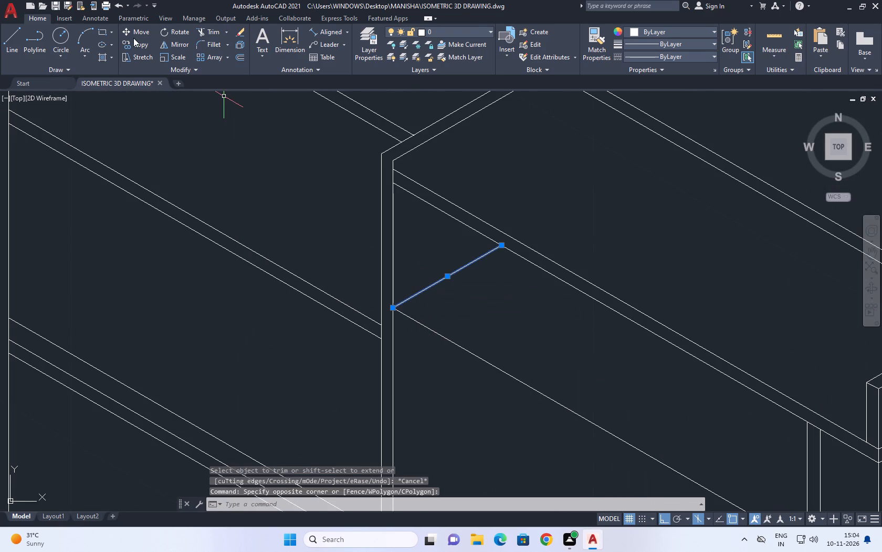
click(134, 36)
click(143, 50)
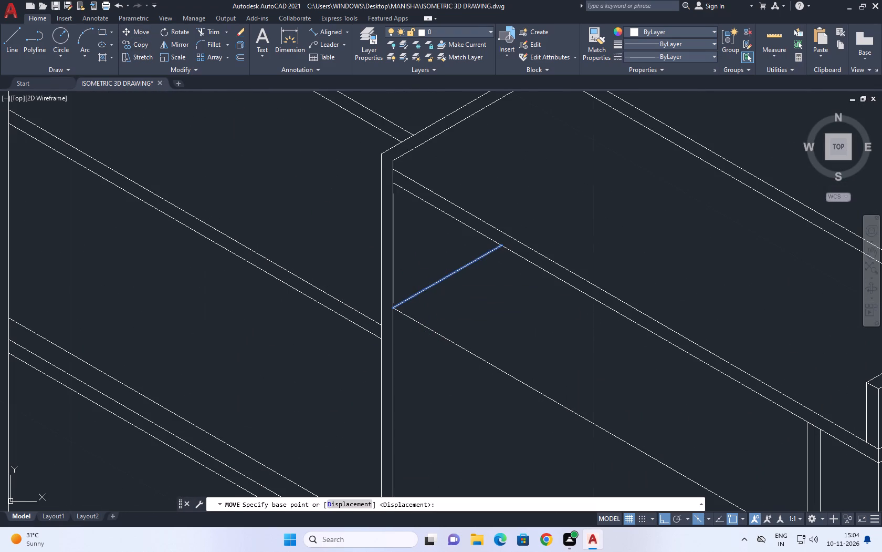
click(142, 46)
click(423, 290)
right_drag(417, 273, 408, 271)
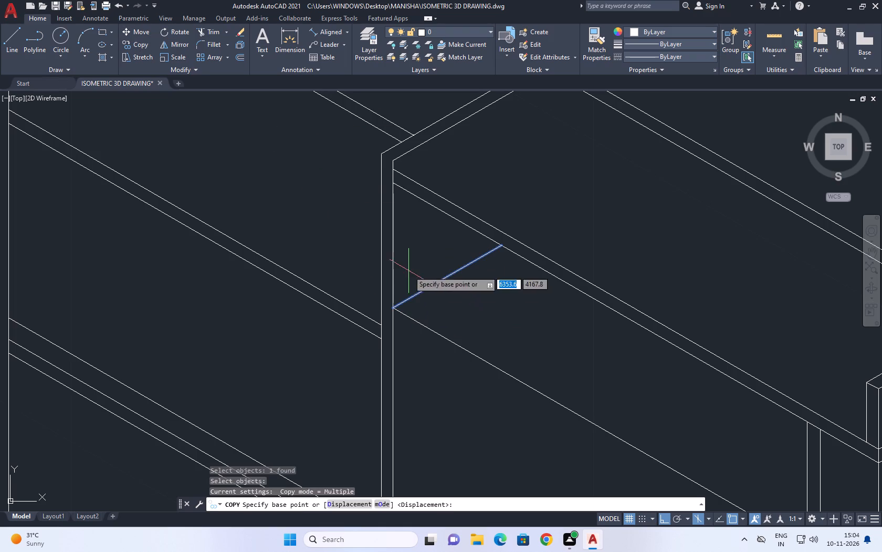
click(394, 308)
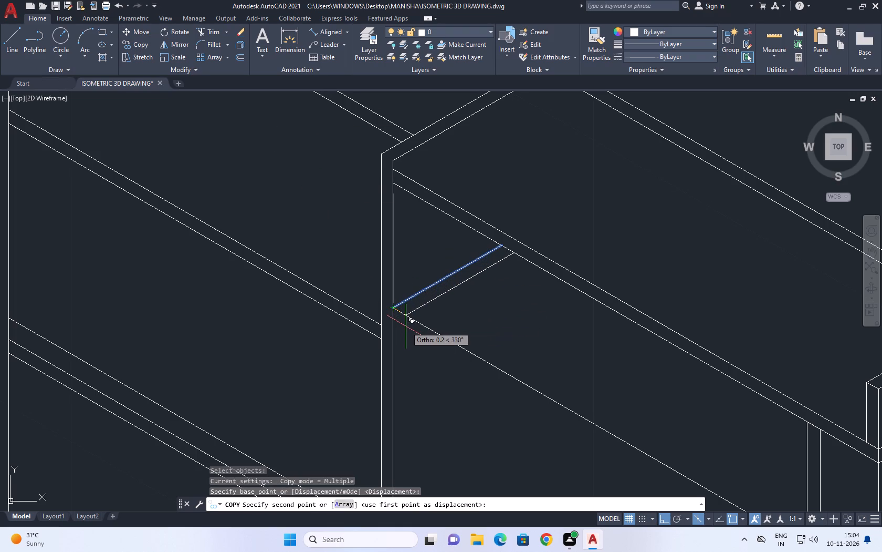
text(0.226)
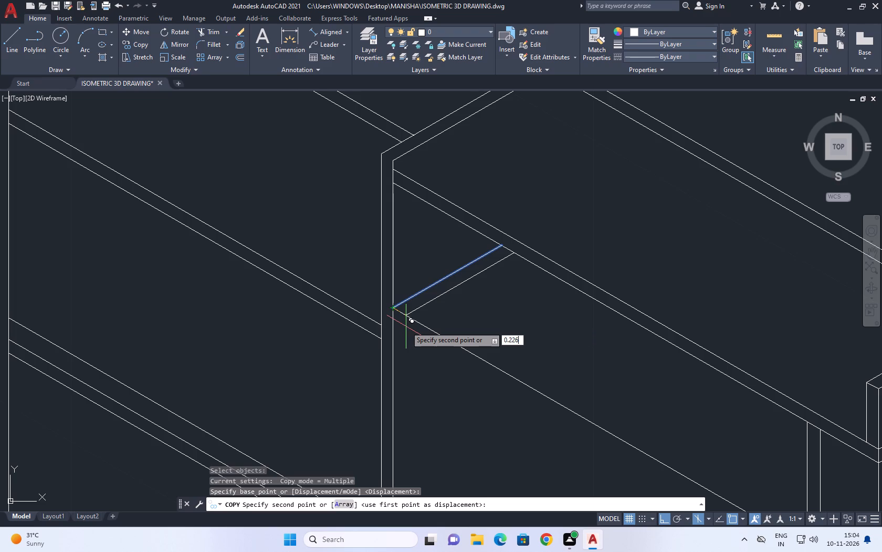
key(Return)
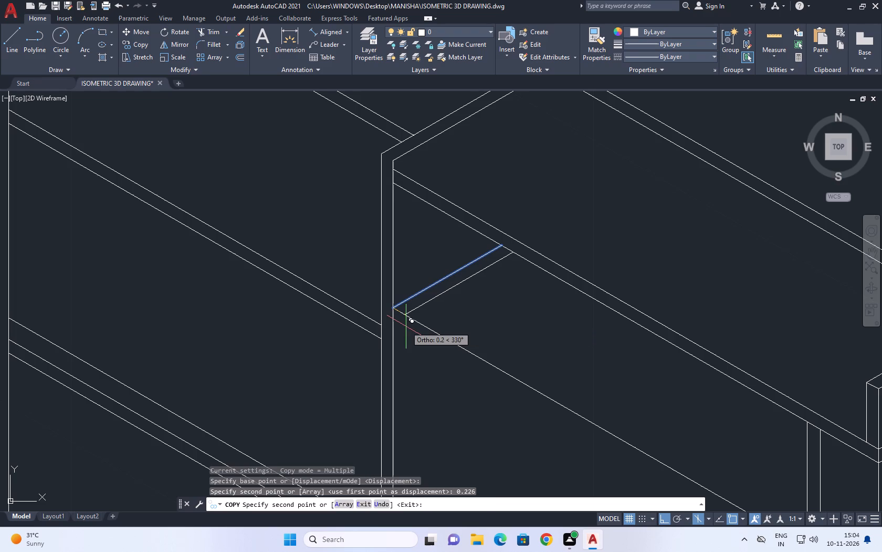
right_click(381, 279)
click(411, 301)
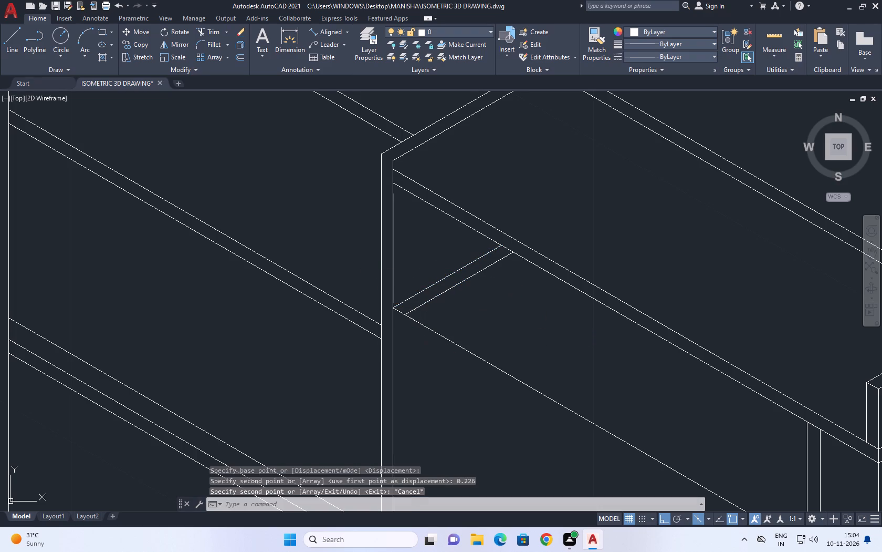
Copy the new long floor line 0.226 units straight down to form the slab's lower edge.
click(447, 352)
click(439, 334)
click(139, 49)
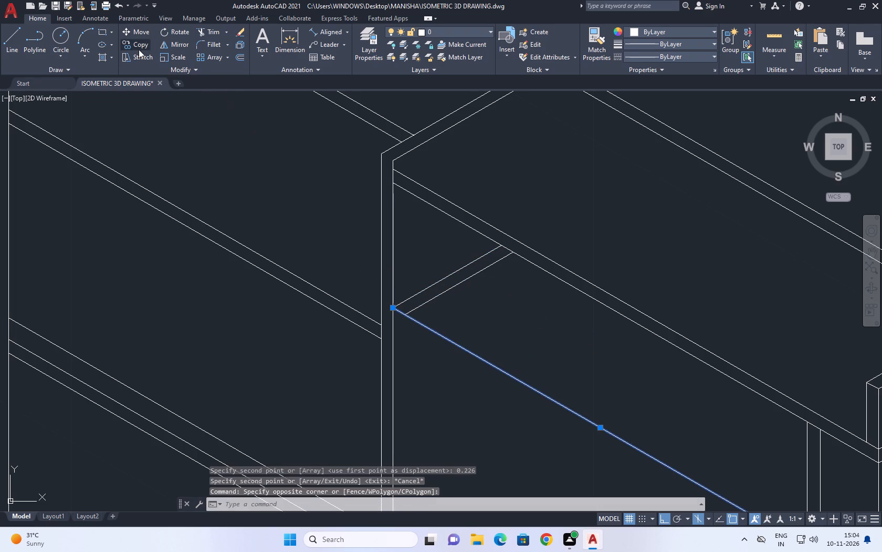
scroll(395, 304, up, 1)
click(391, 313)
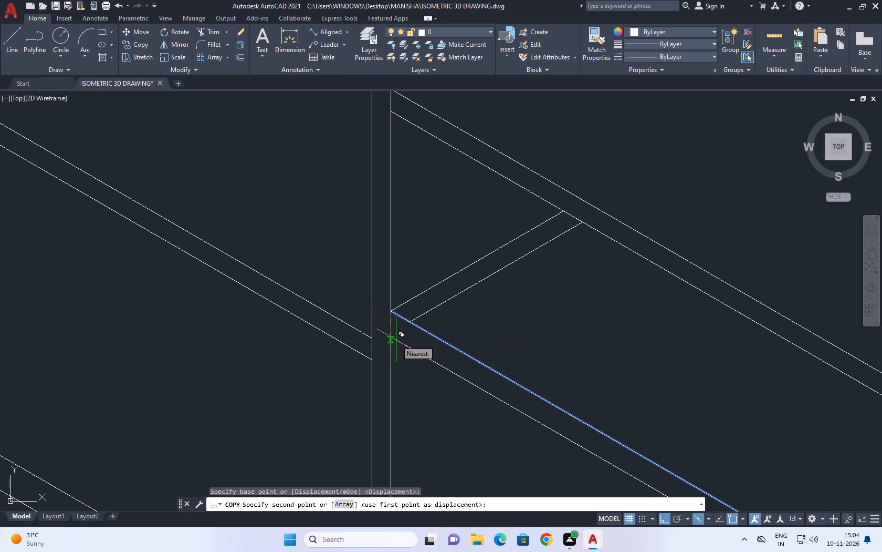
text(0.226)
key(Return)
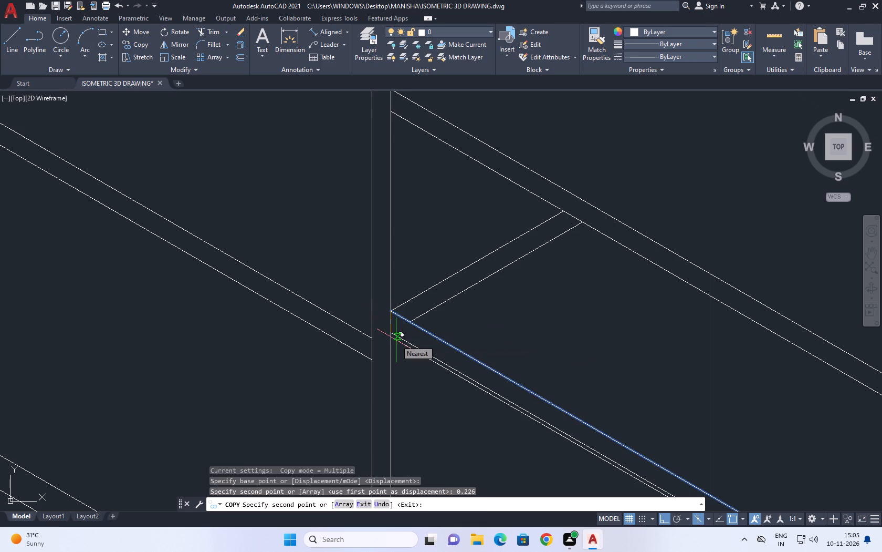
right_click(434, 221)
click(472, 242)
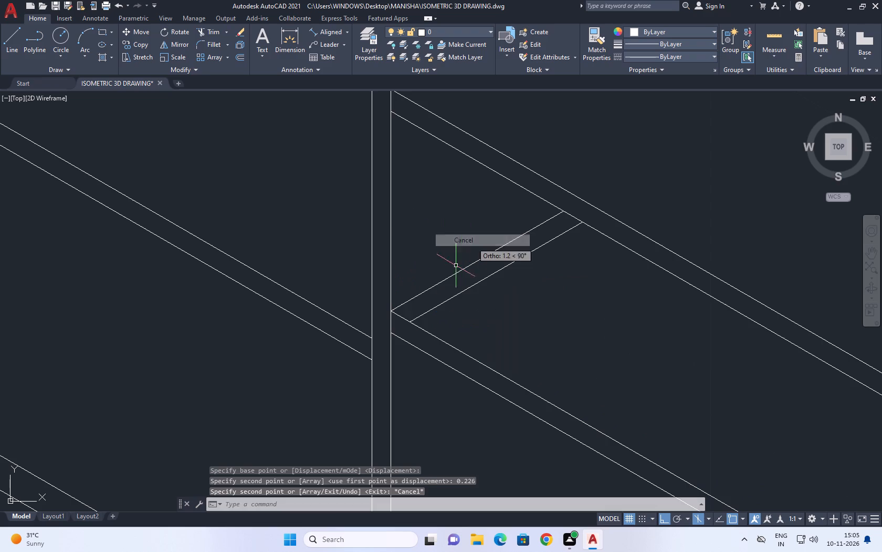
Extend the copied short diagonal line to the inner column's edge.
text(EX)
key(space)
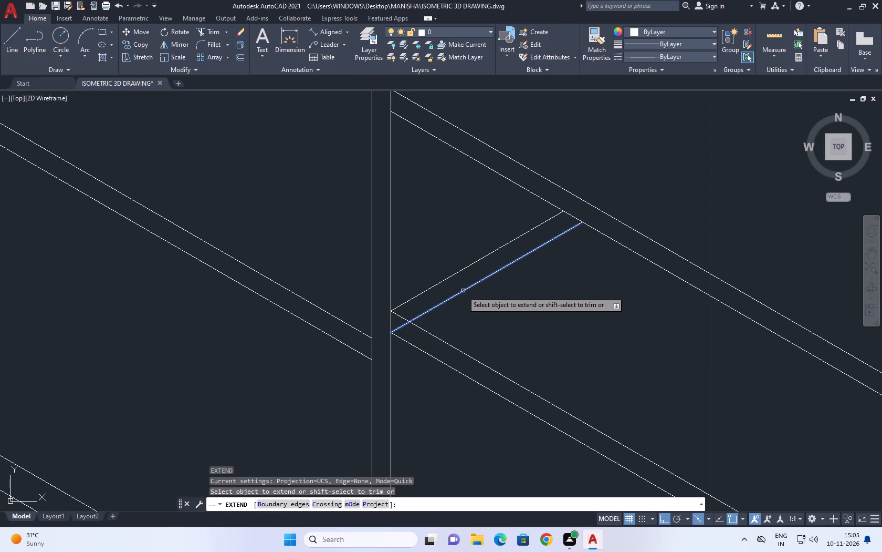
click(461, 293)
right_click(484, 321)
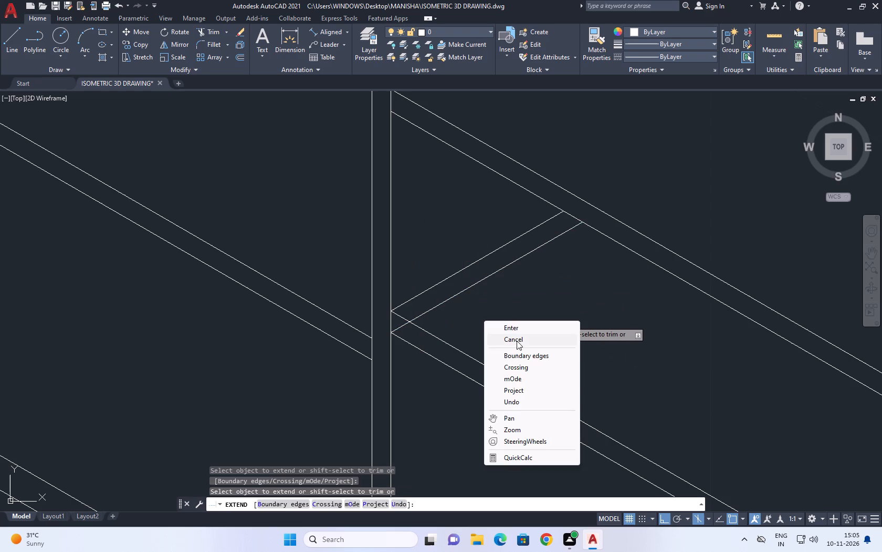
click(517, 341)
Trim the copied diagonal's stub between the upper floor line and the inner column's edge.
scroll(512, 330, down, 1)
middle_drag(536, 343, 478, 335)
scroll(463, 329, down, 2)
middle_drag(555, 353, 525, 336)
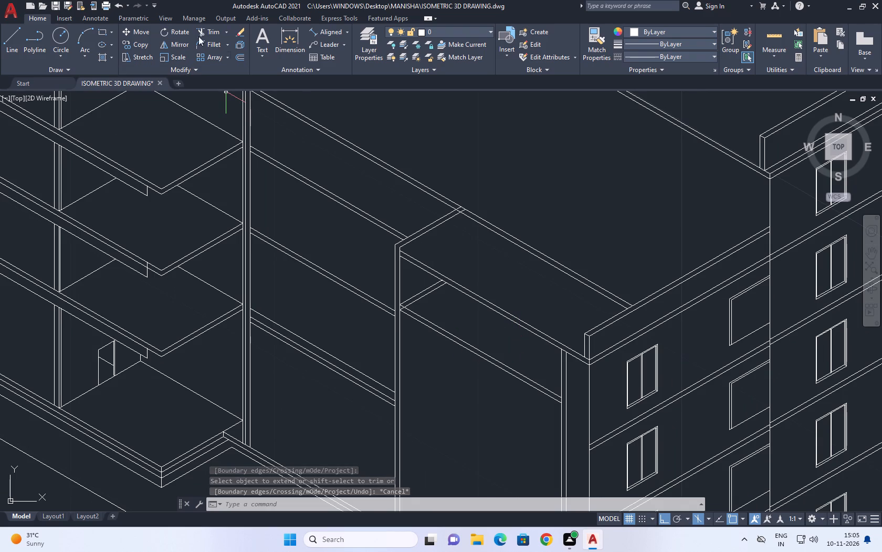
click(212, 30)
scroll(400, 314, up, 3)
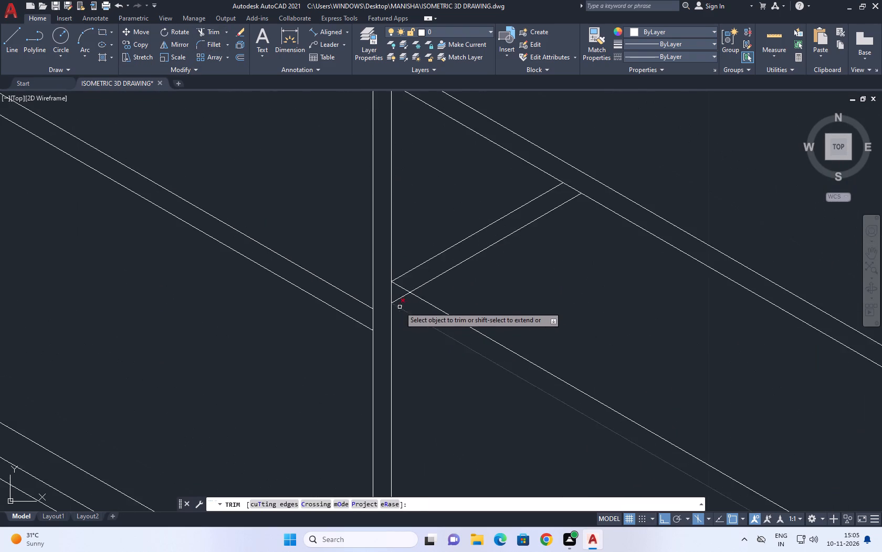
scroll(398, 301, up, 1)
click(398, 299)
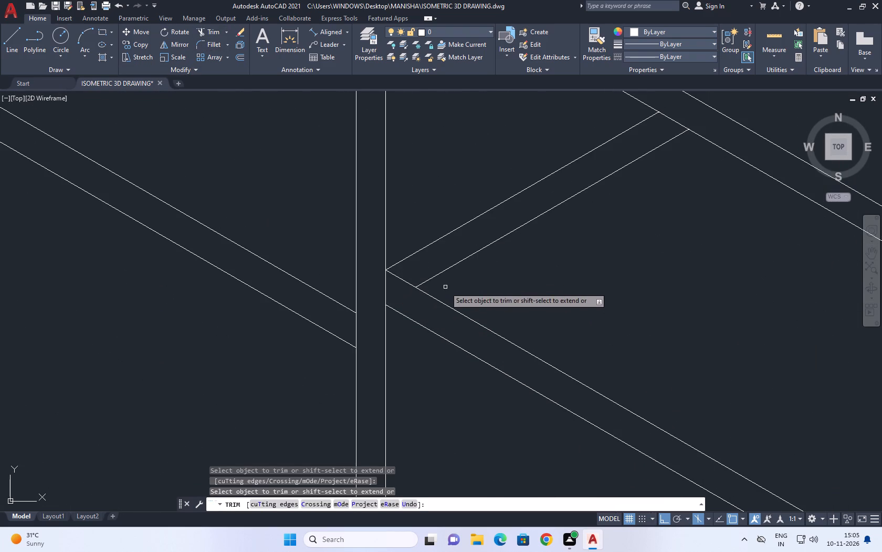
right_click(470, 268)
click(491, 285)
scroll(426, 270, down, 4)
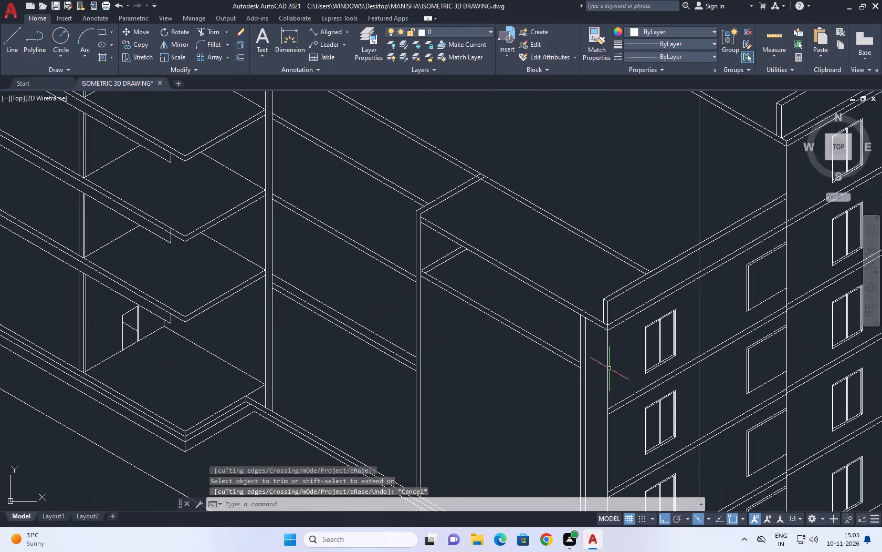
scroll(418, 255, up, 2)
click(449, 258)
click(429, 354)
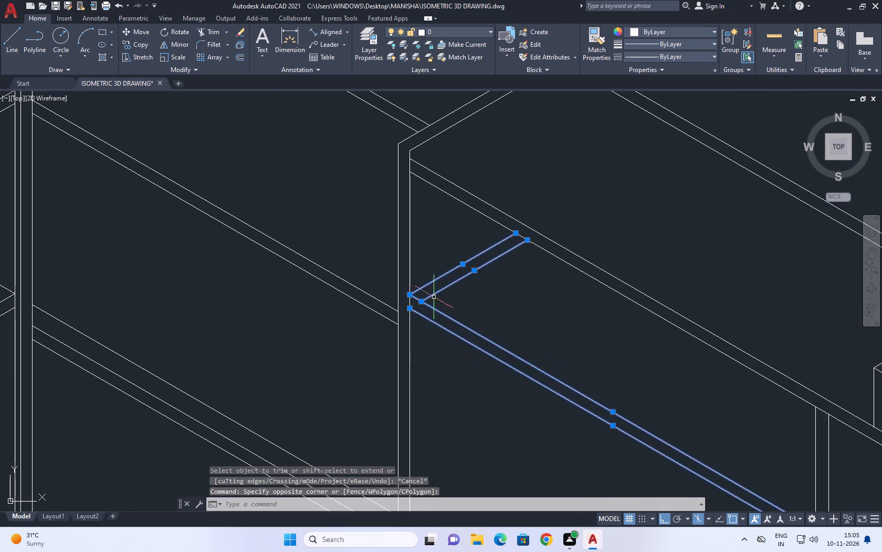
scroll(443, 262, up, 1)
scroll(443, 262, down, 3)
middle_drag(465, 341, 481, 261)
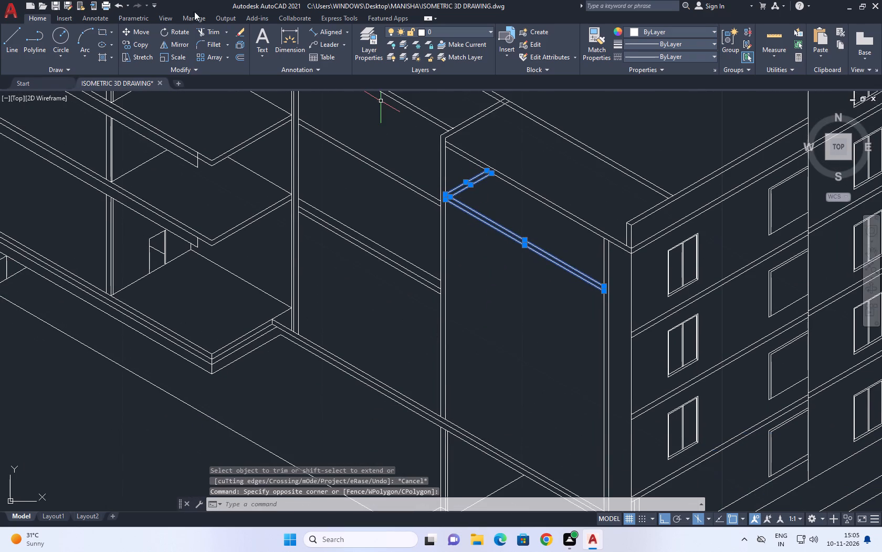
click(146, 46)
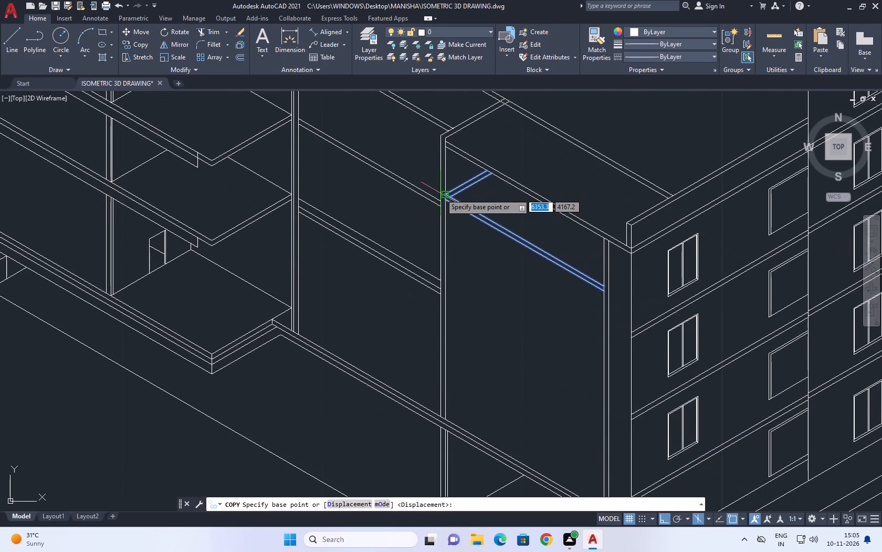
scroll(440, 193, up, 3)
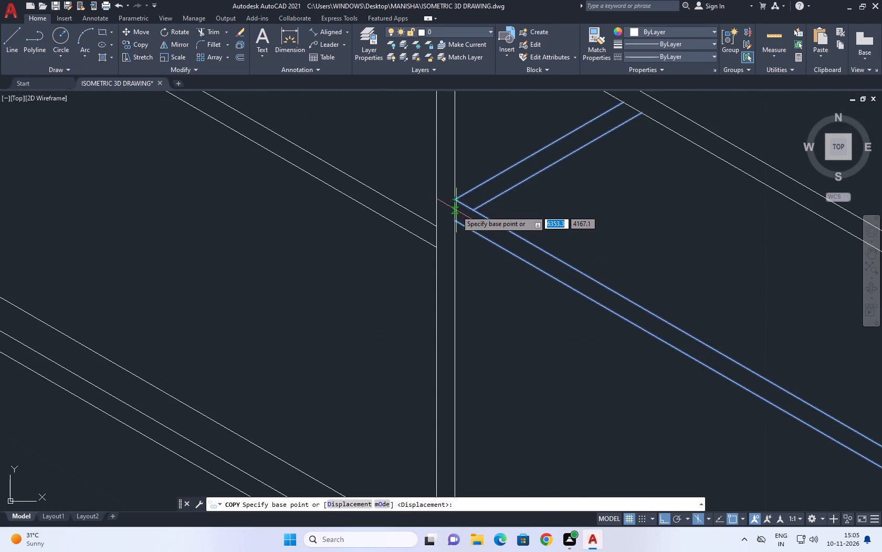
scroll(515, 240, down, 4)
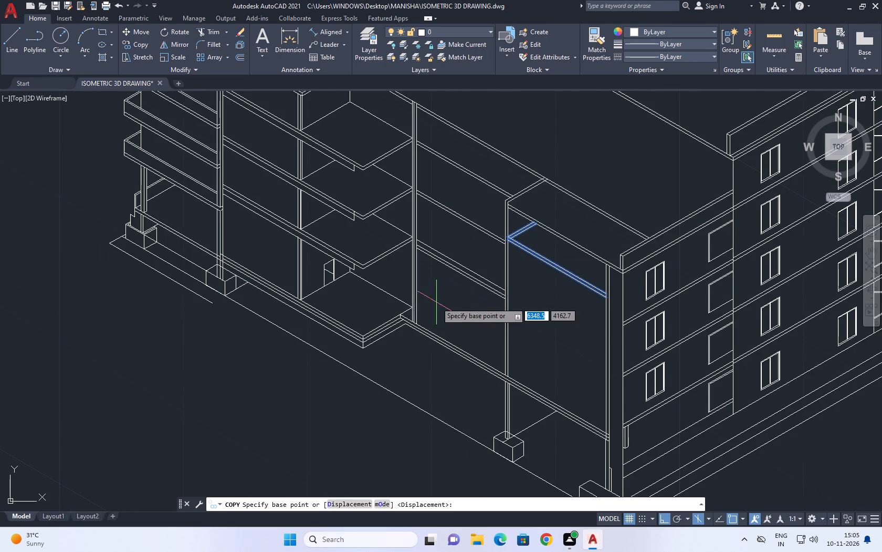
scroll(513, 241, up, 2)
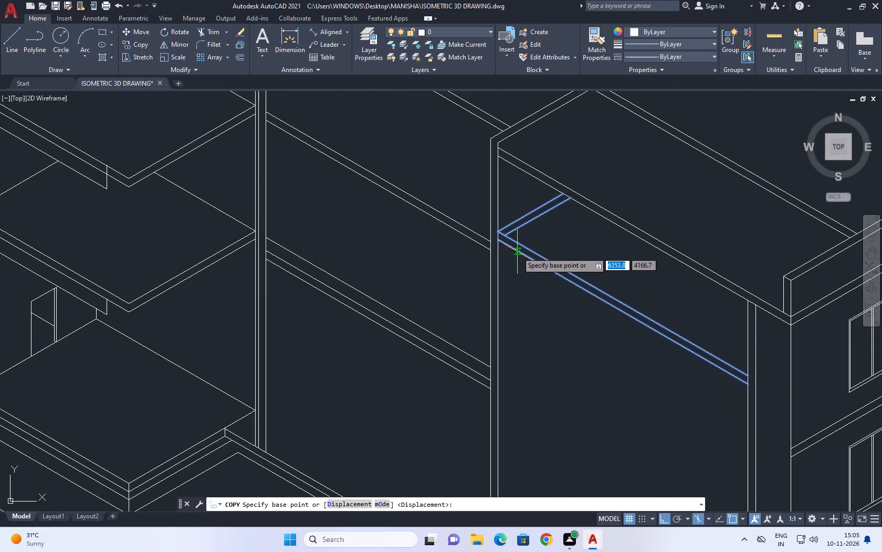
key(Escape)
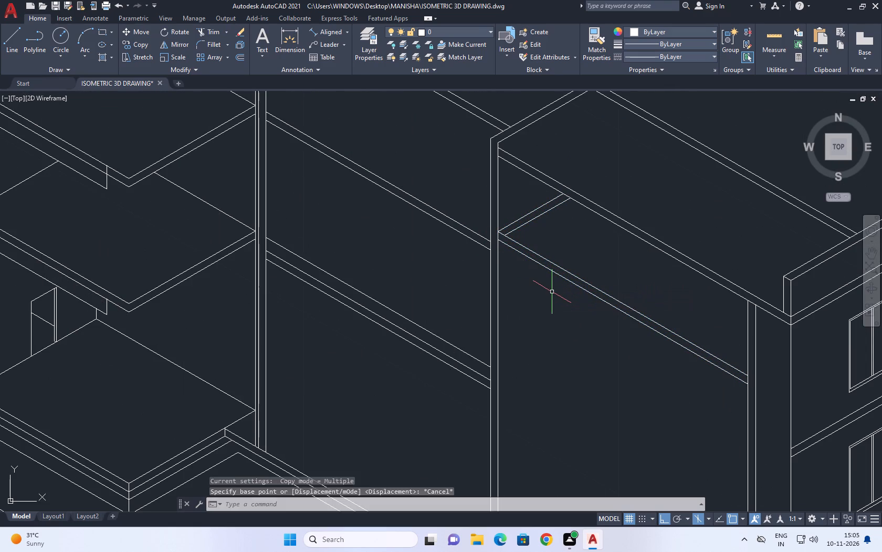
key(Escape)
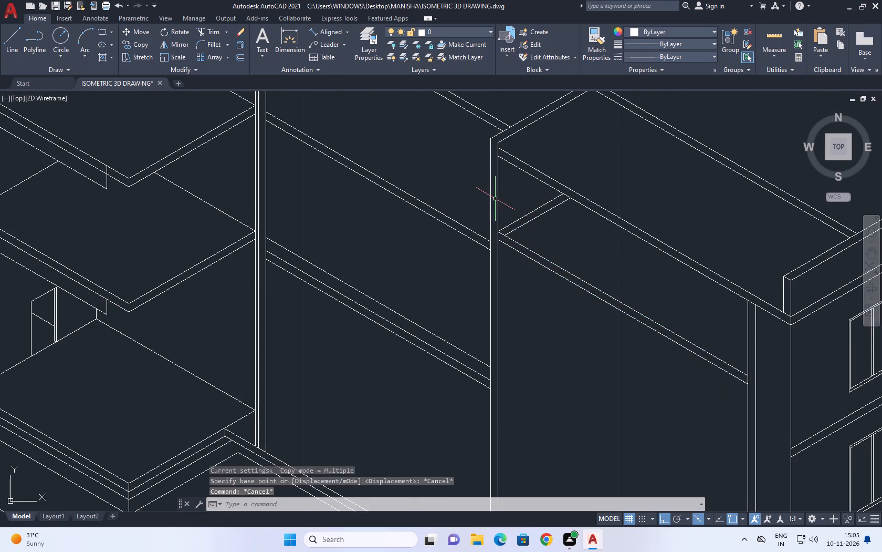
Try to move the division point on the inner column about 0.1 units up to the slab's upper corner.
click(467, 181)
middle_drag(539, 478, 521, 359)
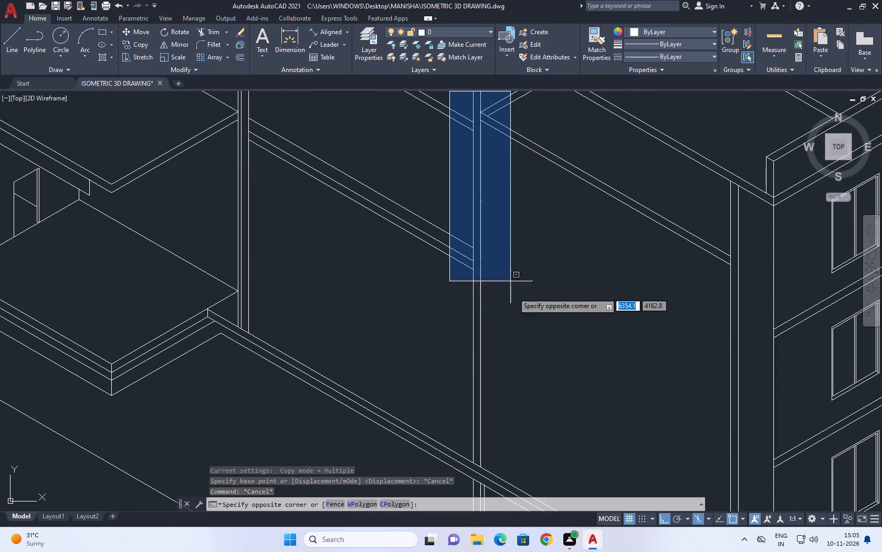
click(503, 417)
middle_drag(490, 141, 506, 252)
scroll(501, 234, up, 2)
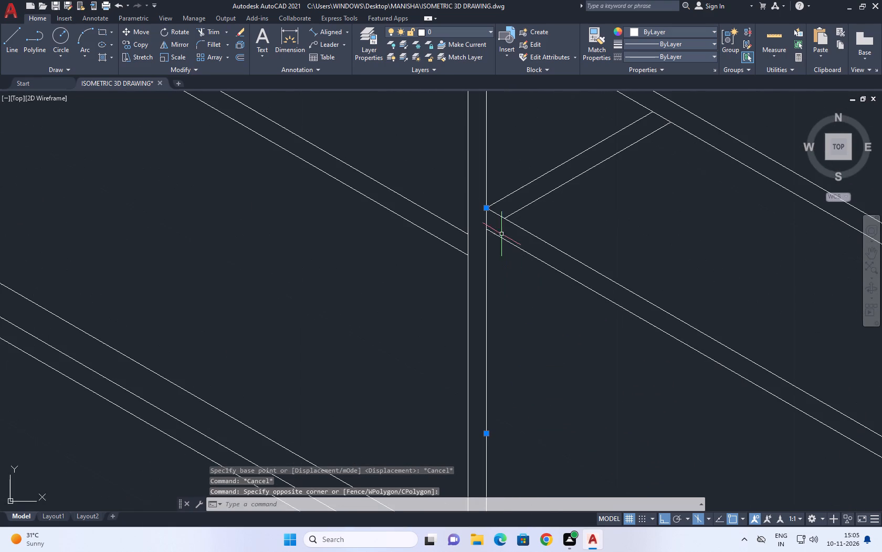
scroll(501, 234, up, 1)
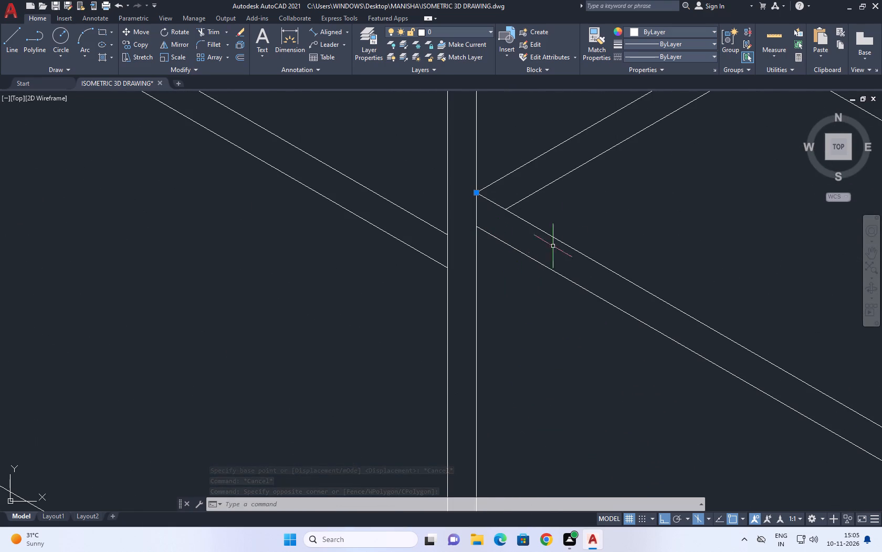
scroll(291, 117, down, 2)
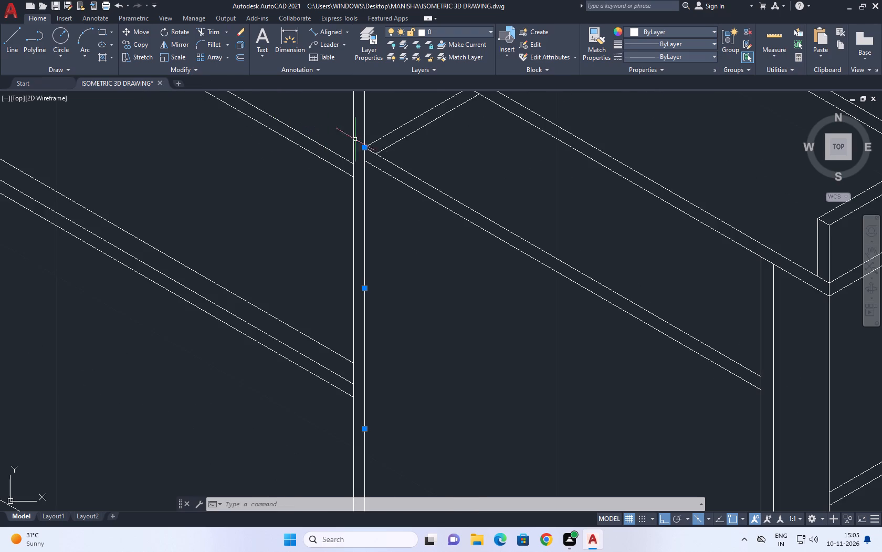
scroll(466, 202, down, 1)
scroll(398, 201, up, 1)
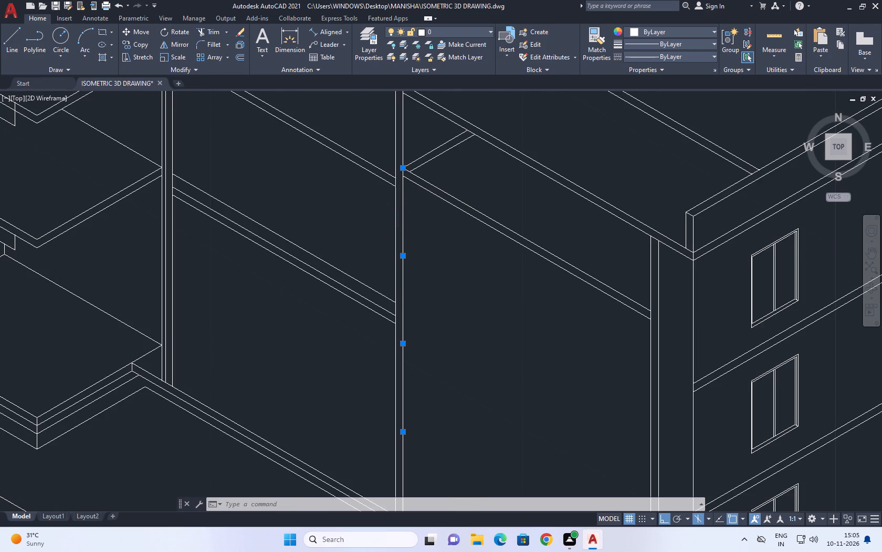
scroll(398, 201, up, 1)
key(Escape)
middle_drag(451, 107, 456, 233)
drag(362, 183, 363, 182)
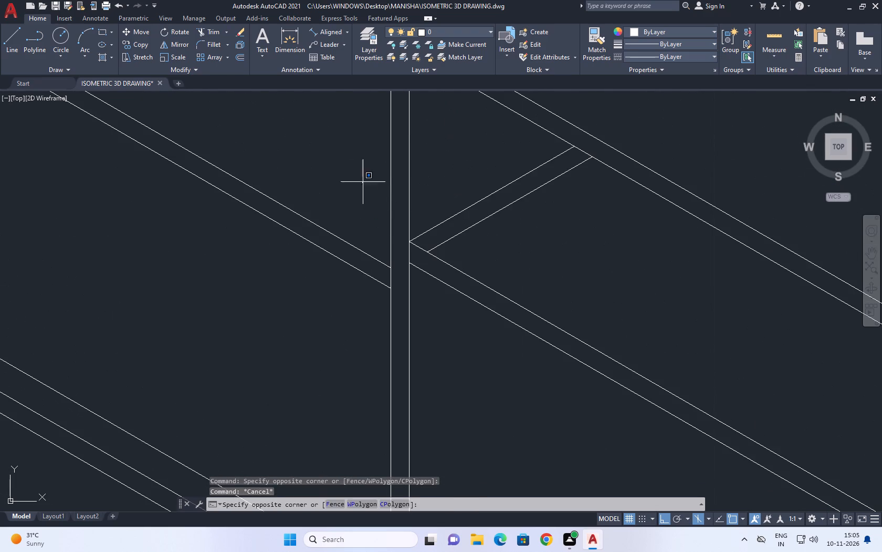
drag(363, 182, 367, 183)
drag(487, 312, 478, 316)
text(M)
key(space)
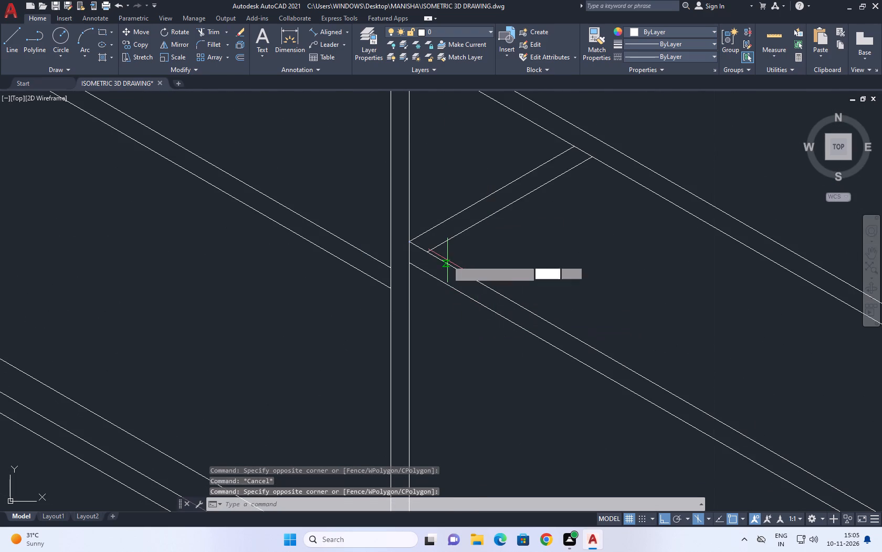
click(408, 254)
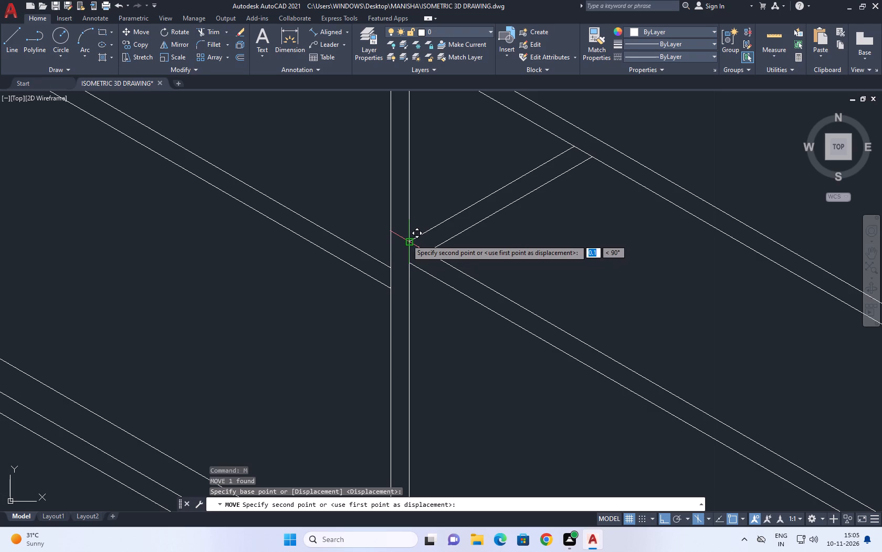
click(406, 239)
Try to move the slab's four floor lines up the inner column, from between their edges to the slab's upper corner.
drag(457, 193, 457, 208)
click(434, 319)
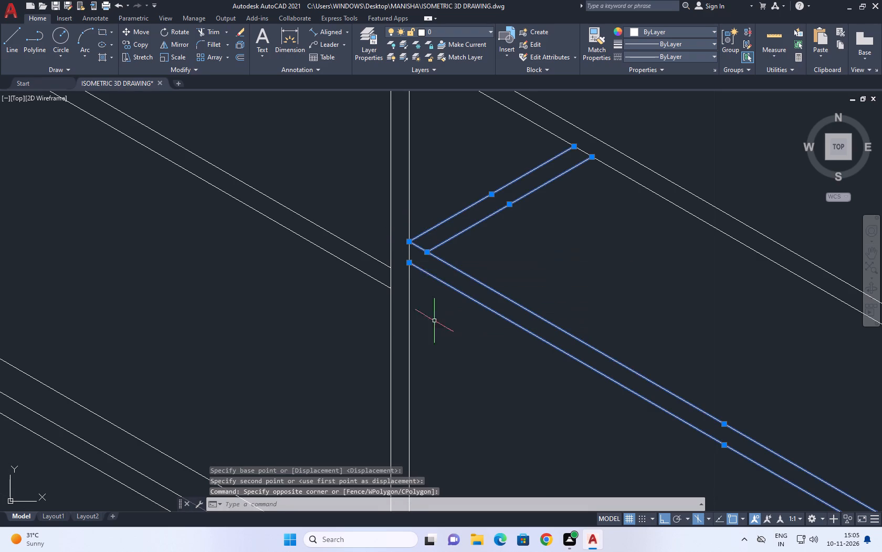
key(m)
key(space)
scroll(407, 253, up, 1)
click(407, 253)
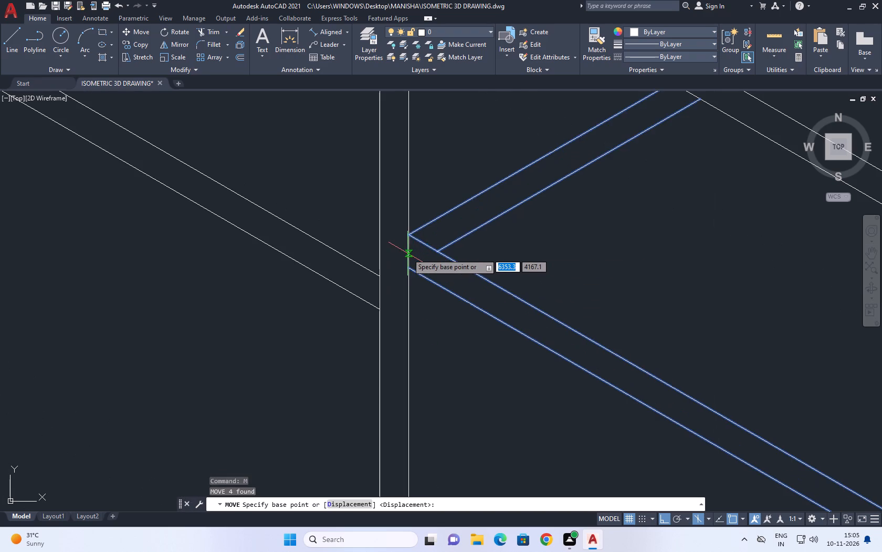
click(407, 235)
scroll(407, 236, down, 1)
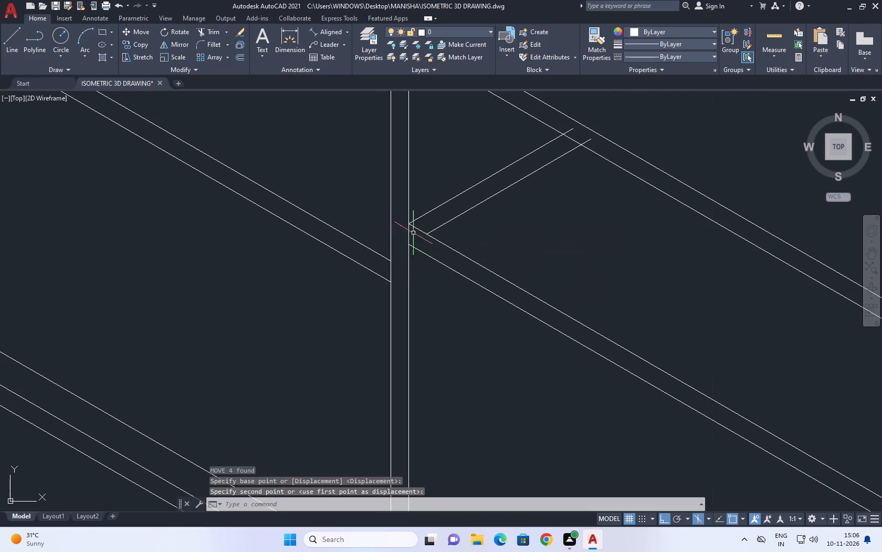
Examine where the division point sits relative to the moved slab corner at the inner column.
click(404, 221)
click(448, 297)
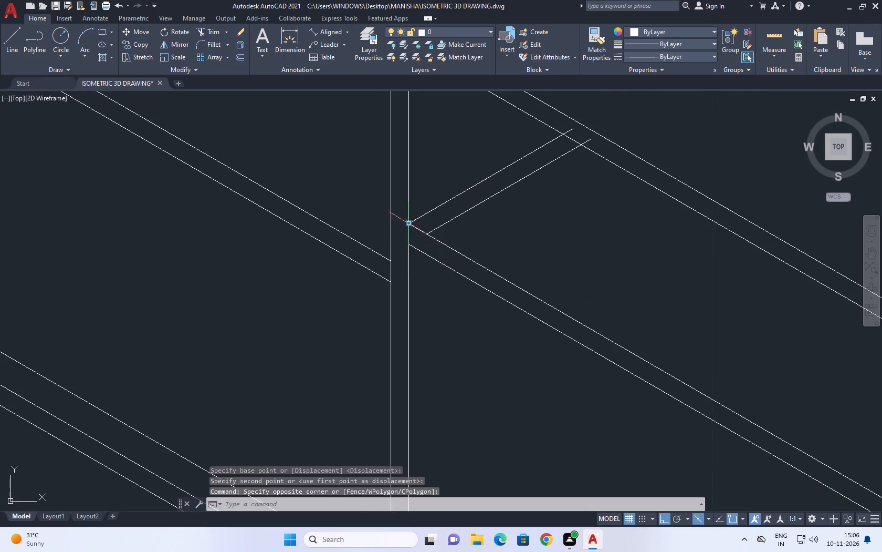
scroll(407, 224, up, 3)
click(422, 210)
click(409, 240)
scroll(405, 229, up, 2)
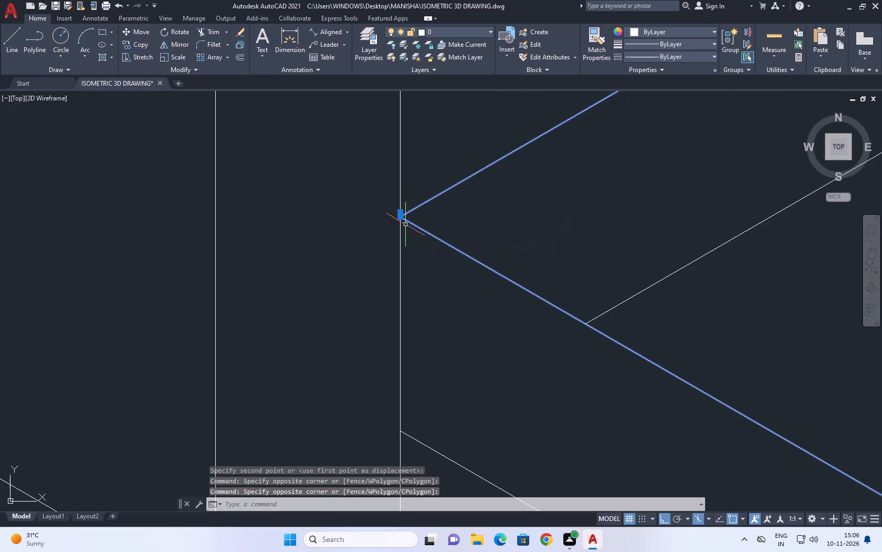
key(Escape)
click(404, 211)
click(382, 210)
click(369, 176)
click(478, 397)
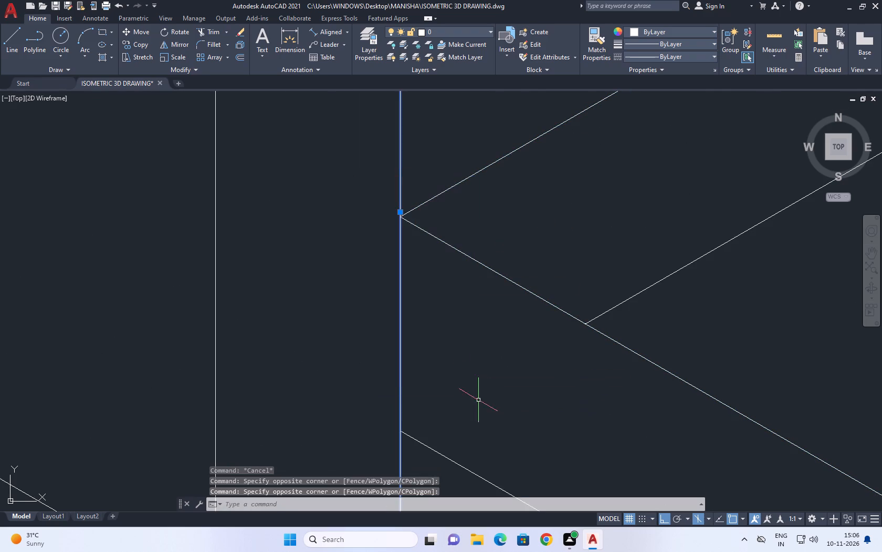
key(Escape)
scroll(453, 313, down, 4)
click(417, 231)
drag(509, 442, 510, 448)
scroll(470, 329, down, 5)
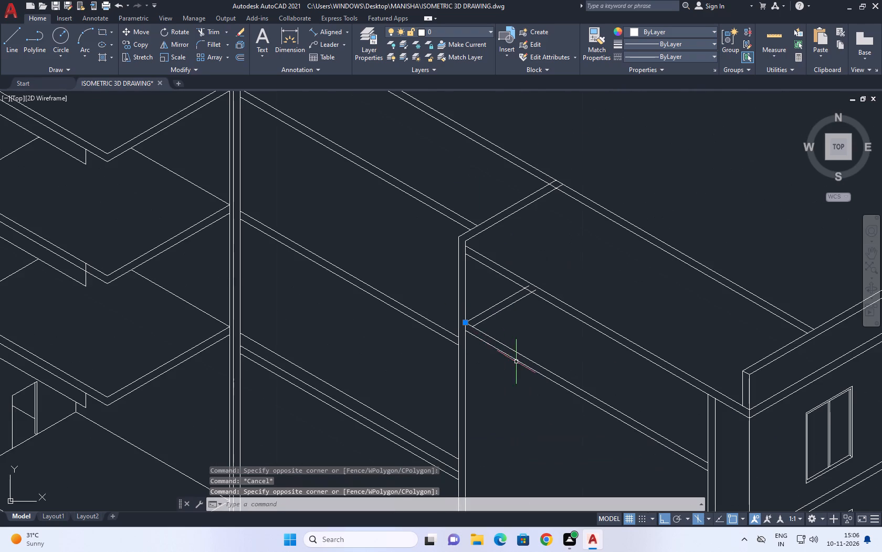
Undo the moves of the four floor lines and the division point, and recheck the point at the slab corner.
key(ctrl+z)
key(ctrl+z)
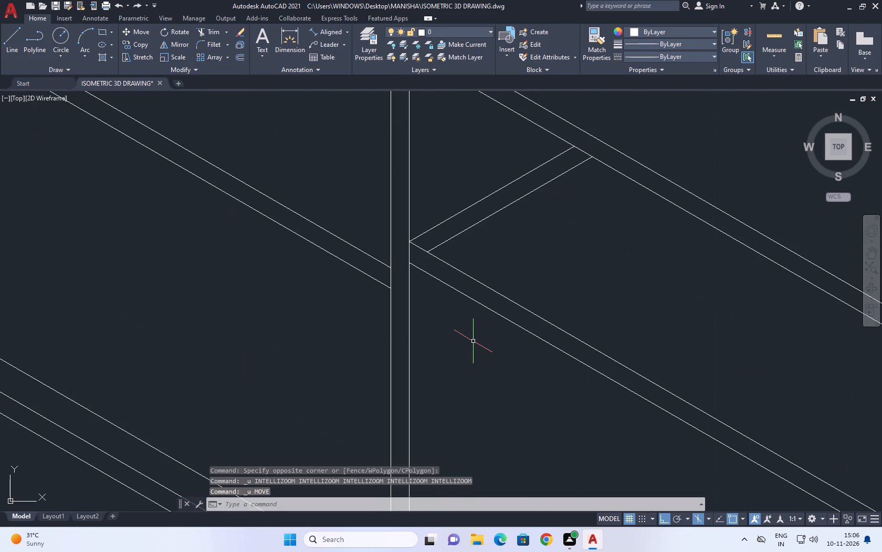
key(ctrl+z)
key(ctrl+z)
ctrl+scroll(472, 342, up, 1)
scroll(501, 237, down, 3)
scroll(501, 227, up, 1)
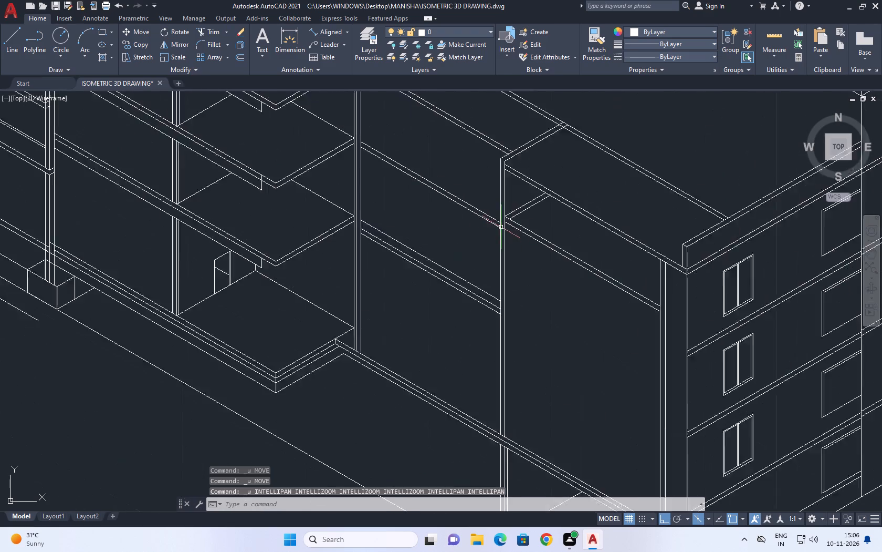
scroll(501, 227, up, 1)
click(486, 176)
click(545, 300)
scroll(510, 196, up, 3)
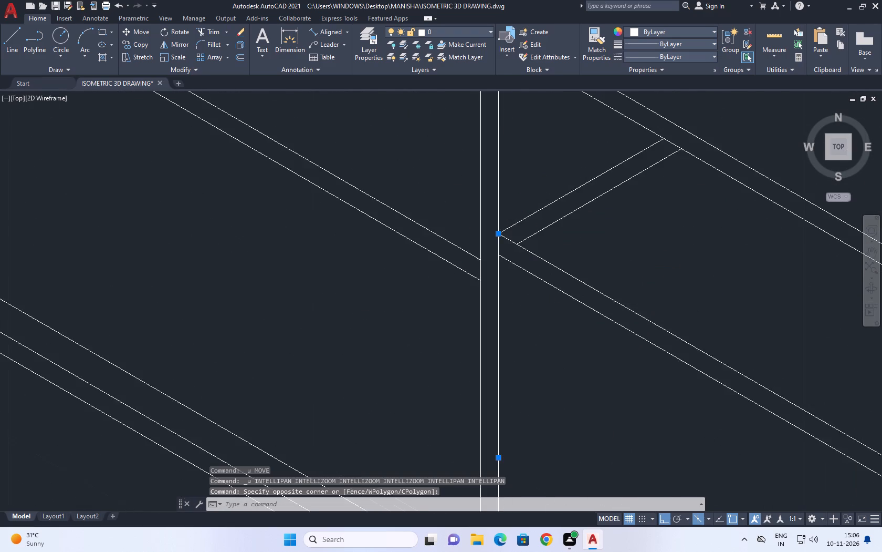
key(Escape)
Draw a short vertical line on the inner column's edge joining the slab's upper and lower floor lines.
scroll(505, 227, down, 1)
text(L)
key(space)
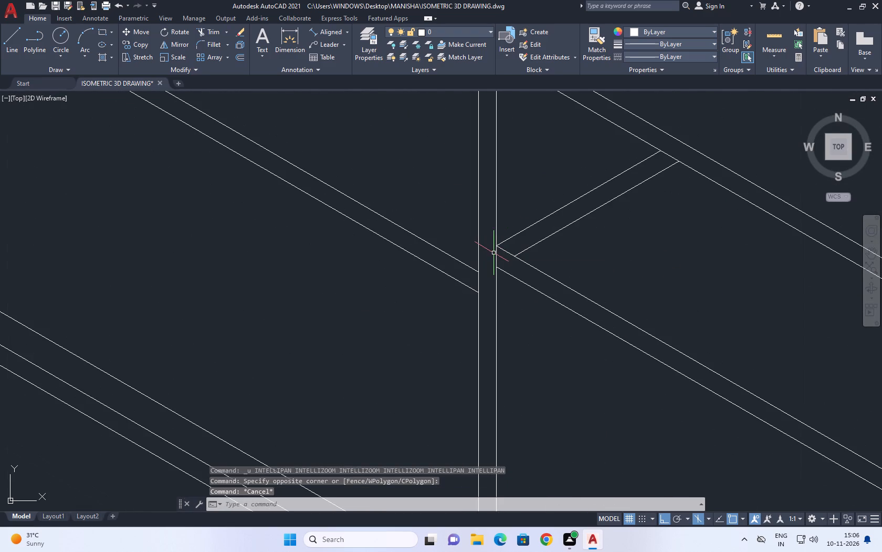
scroll(493, 253, up, 3)
click(497, 239)
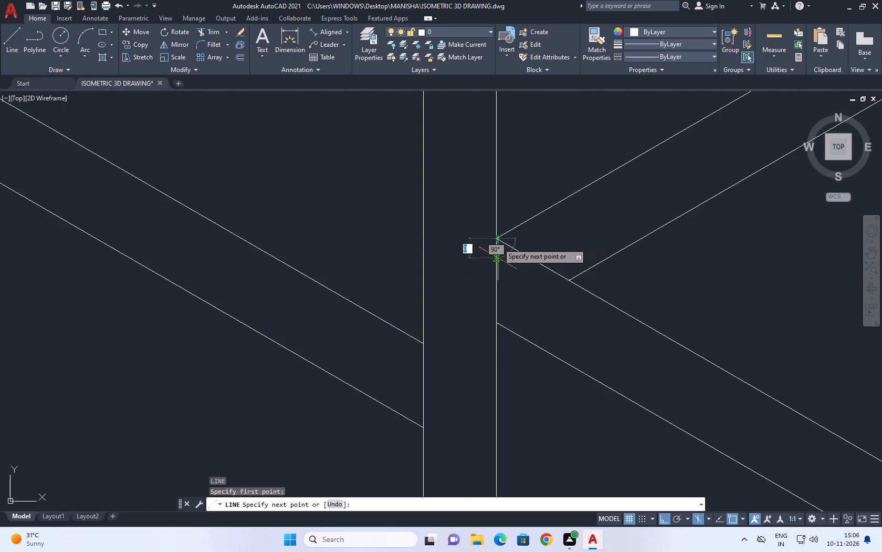
click(498, 322)
key(Escape)
click(472, 201)
click(535, 281)
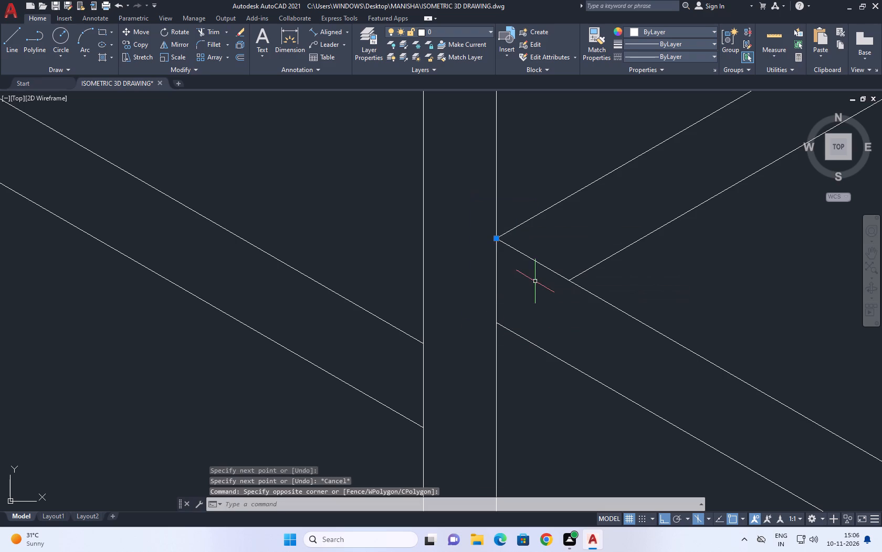
scroll(516, 258, down, 2)
key(Escape)
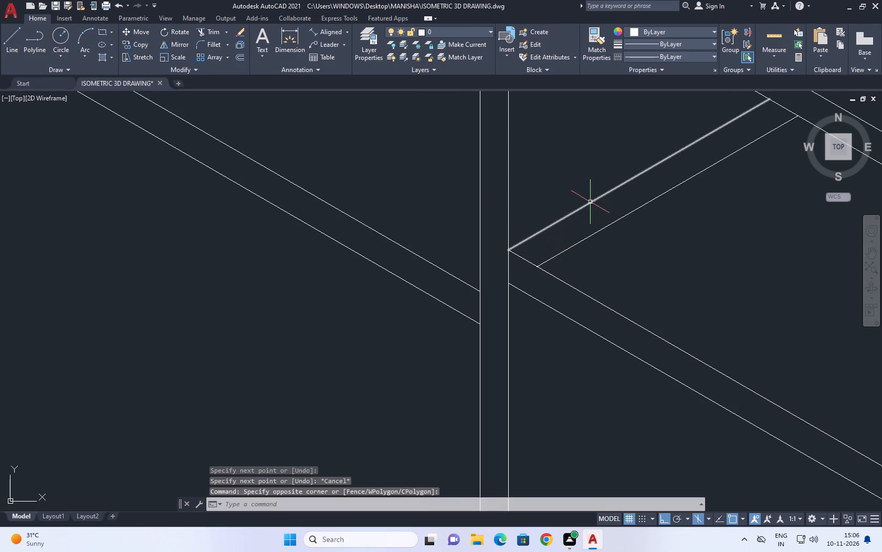
Move the slab's four floor lines and short vertical line up, taking the vertical line's midpoint to the division point.
click(602, 196)
click(578, 350)
key(Escape)
key(Escape)
drag(655, 264, 644, 242)
click(606, 187)
click(683, 340)
click(618, 384)
middle_drag(585, 308, 593, 319)
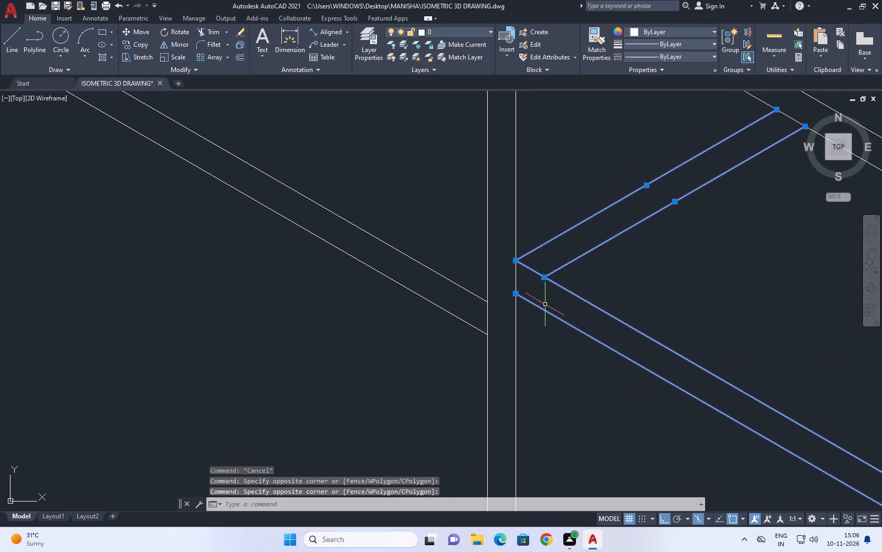
click(515, 280)
text(M)
key(space)
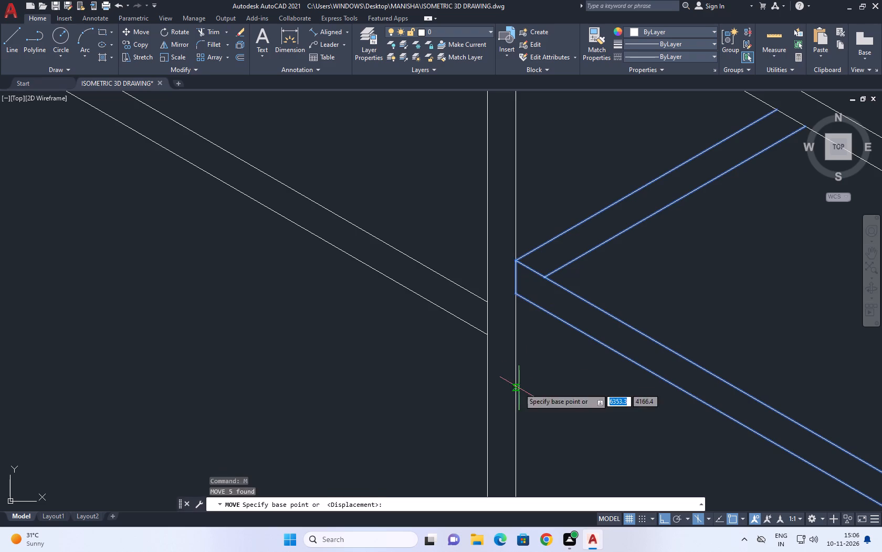
click(516, 279)
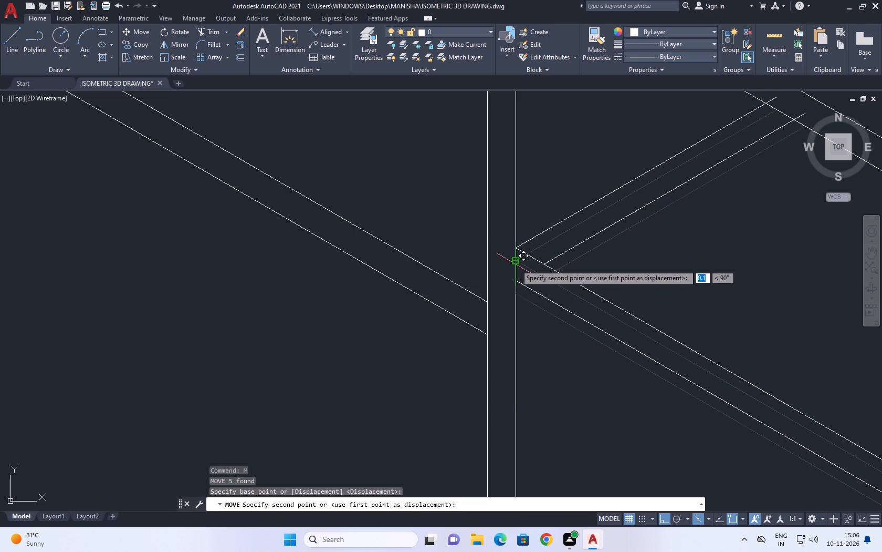
click(516, 264)
Examine the alignment of the slab's short vertical end line with the division point on the inner column.
click(502, 228)
click(551, 293)
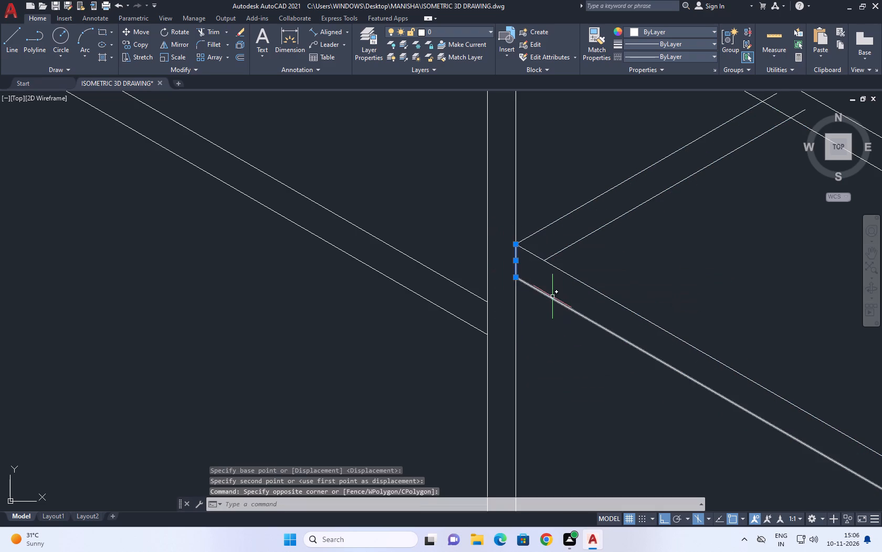
key(Escape)
click(514, 258)
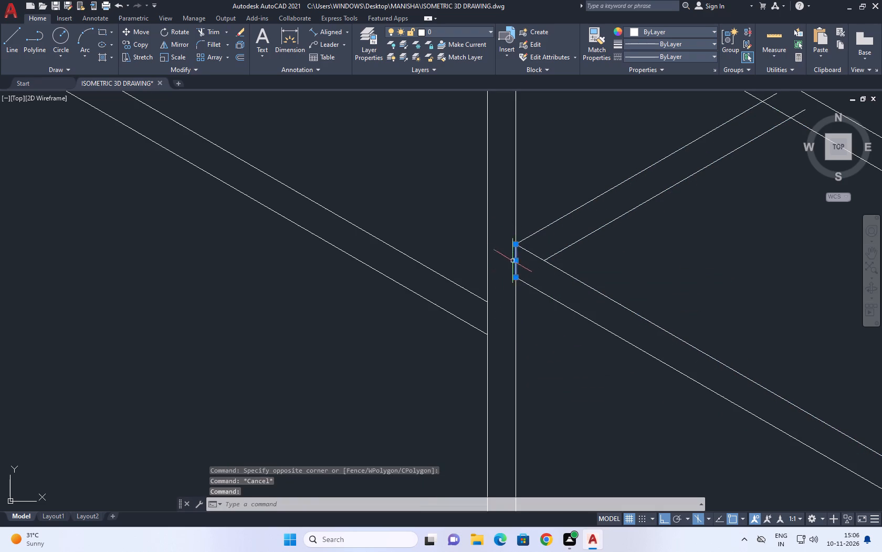
key(Escape)
click(500, 210)
click(539, 363)
scroll(511, 255, up, 3)
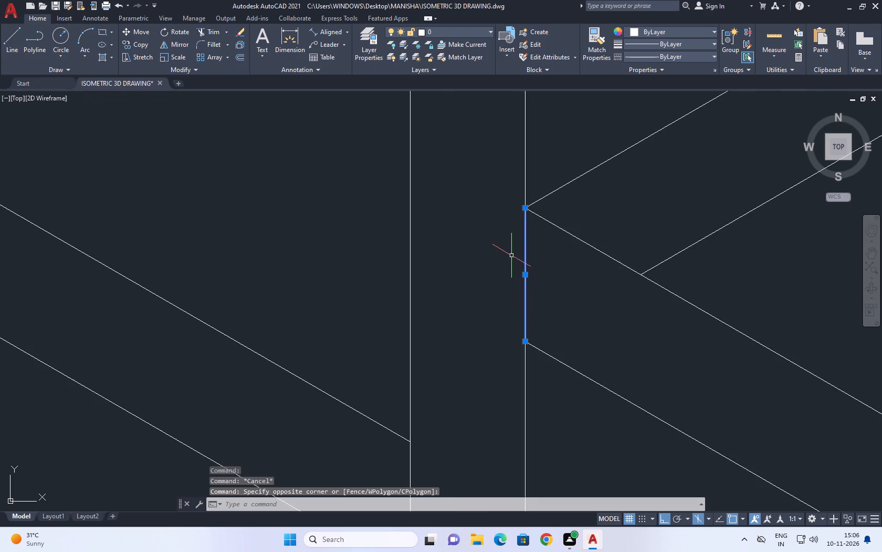
scroll(511, 255, up, 1)
shift+click(569, 337)
shift+drag(475, 334, 469, 334)
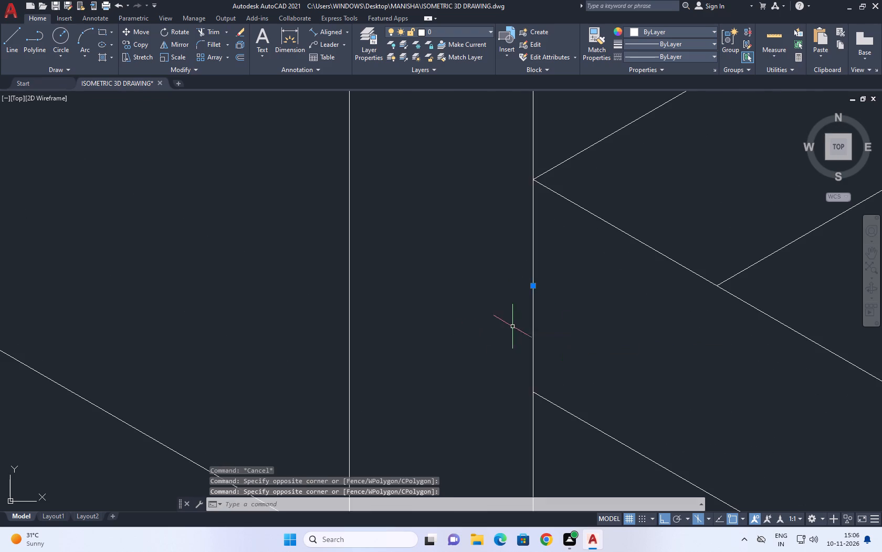
shift+scroll(516, 326, down, 3)
scroll(561, 334, down, 7)
key(Escape)
Trim the ends of the two short diagonal floor lines that overrun the lower edge of the slab above.
scroll(563, 325, up, 4)
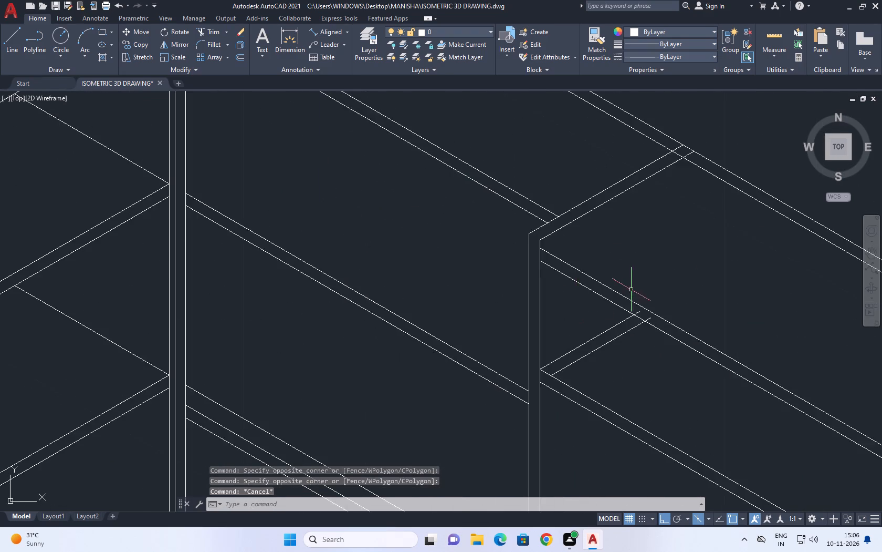
middle_drag(608, 312, 540, 352)
text(TR)
key(space)
scroll(570, 373, up, 2)
middle_drag(639, 367, 612, 389)
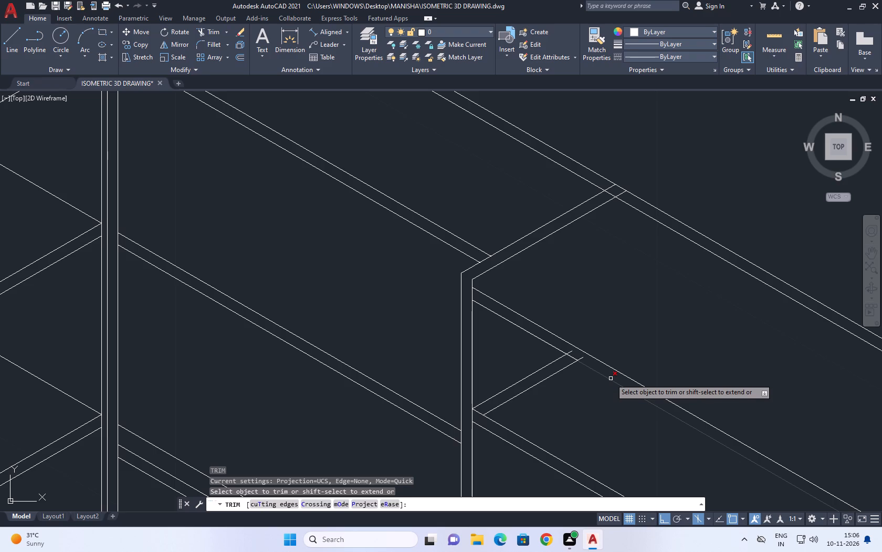
scroll(599, 366, up, 3)
click(538, 342)
click(469, 311)
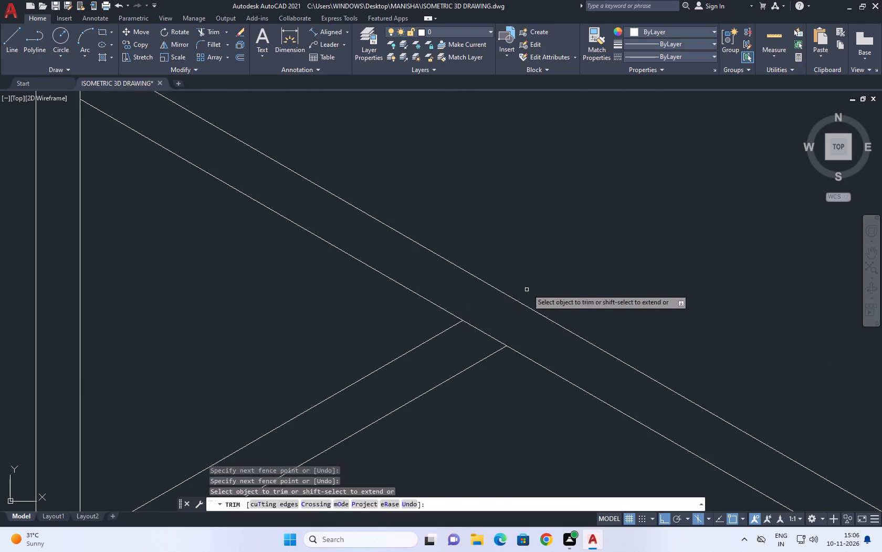
right_click(554, 262)
click(592, 282)
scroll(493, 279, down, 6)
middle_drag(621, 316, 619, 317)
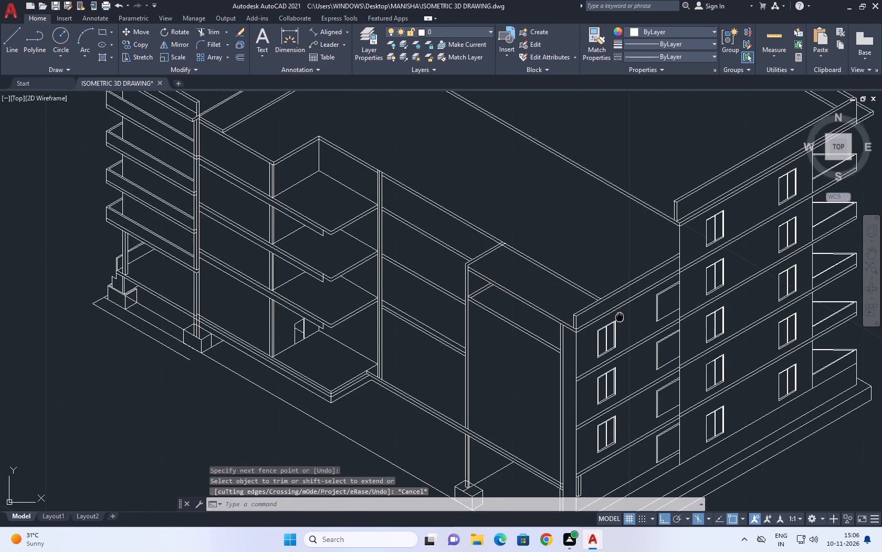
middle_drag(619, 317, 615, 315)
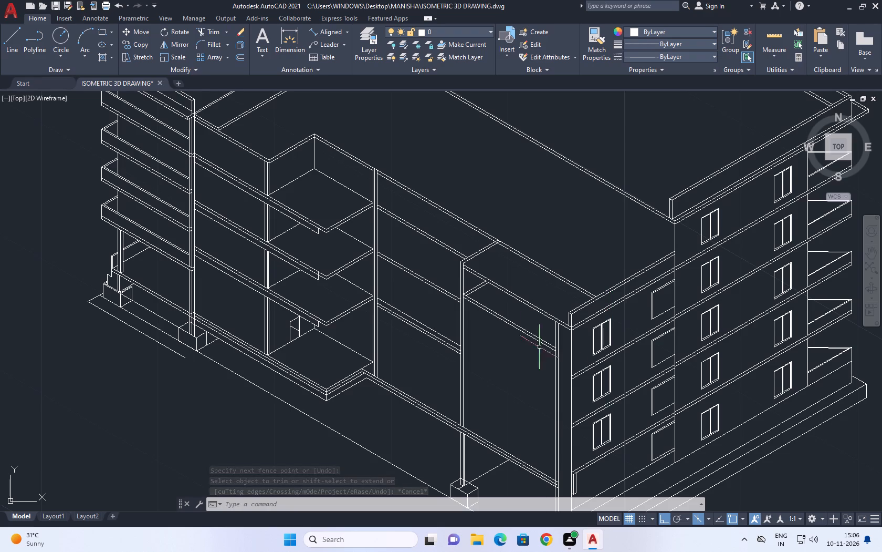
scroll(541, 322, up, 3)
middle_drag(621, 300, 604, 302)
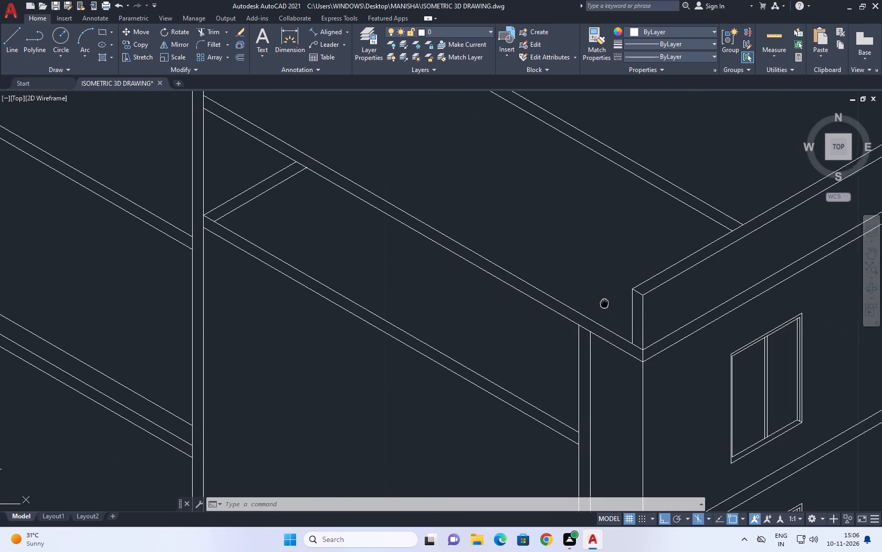
Move the front end column's two vertical lines outward so the outer one meets the block's corner beneath the roof slab.
middle_drag(604, 302, 555, 288)
scroll(553, 285, up, 1)
scroll(549, 279, down, 4)
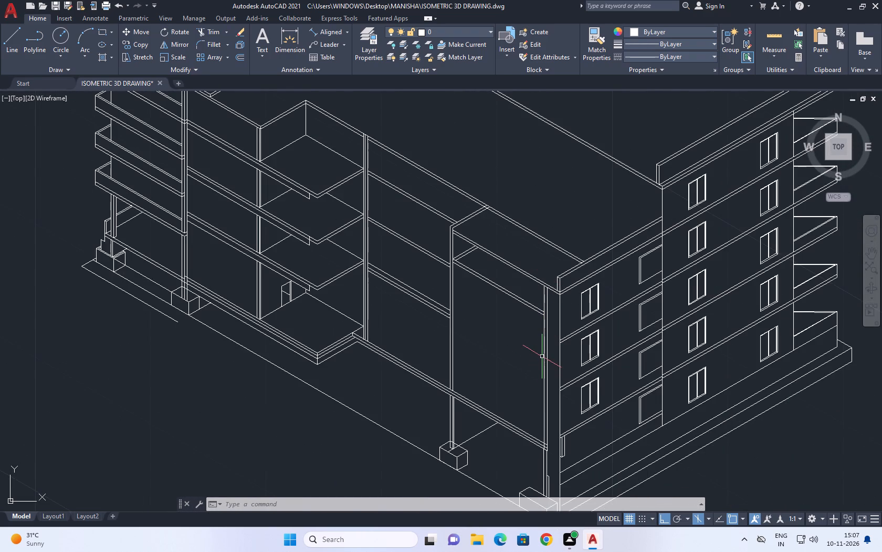
scroll(542, 354, up, 1)
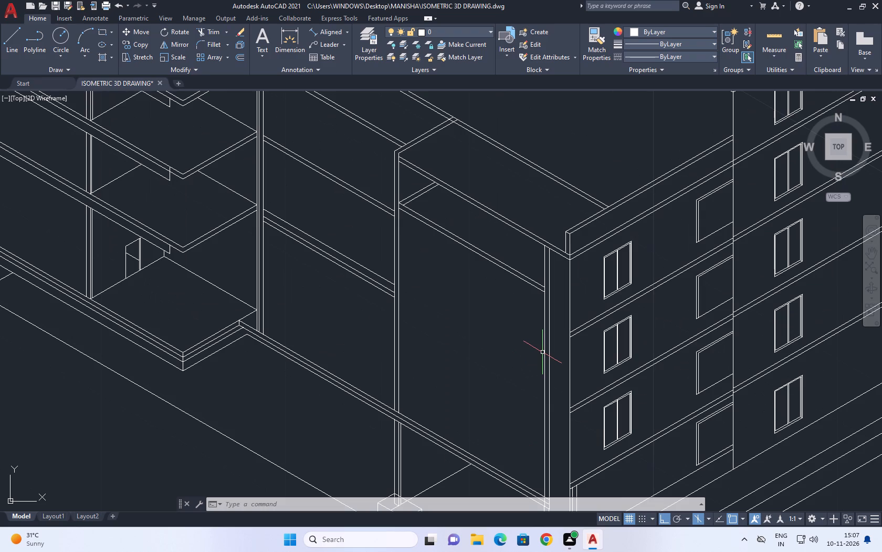
scroll(543, 352, up, 1)
click(564, 285)
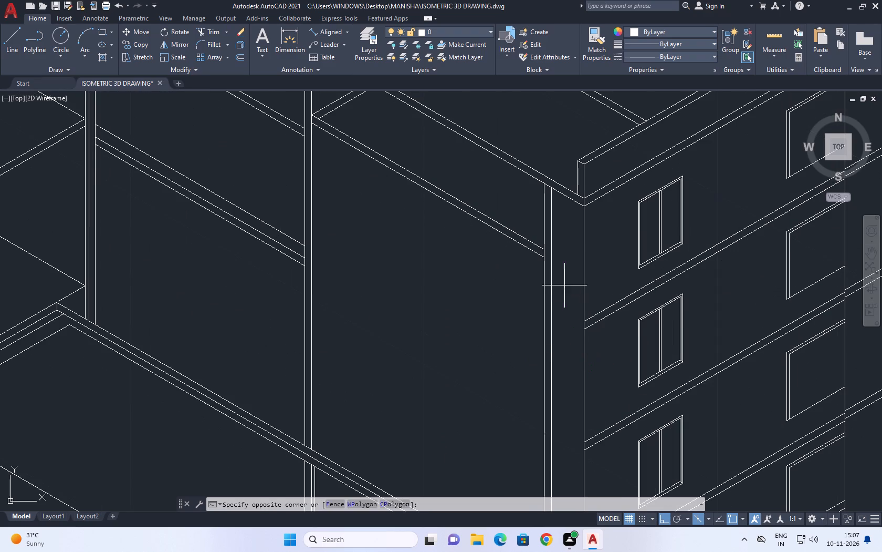
click(533, 306)
scroll(533, 316, down, 3)
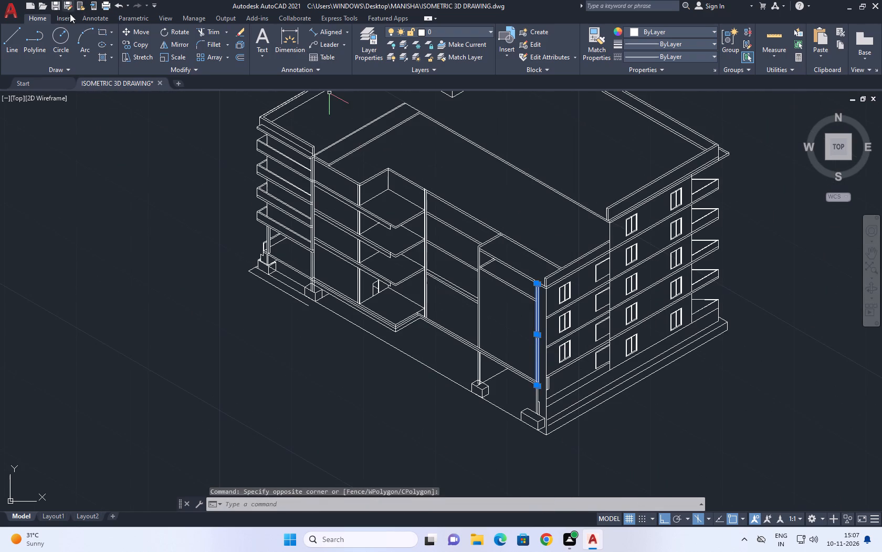
click(136, 29)
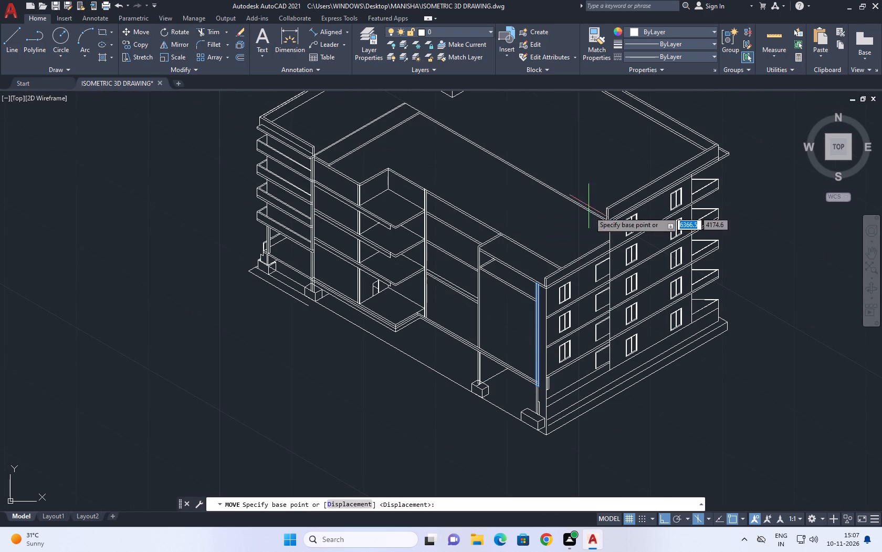
scroll(546, 290, up, 5)
click(515, 276)
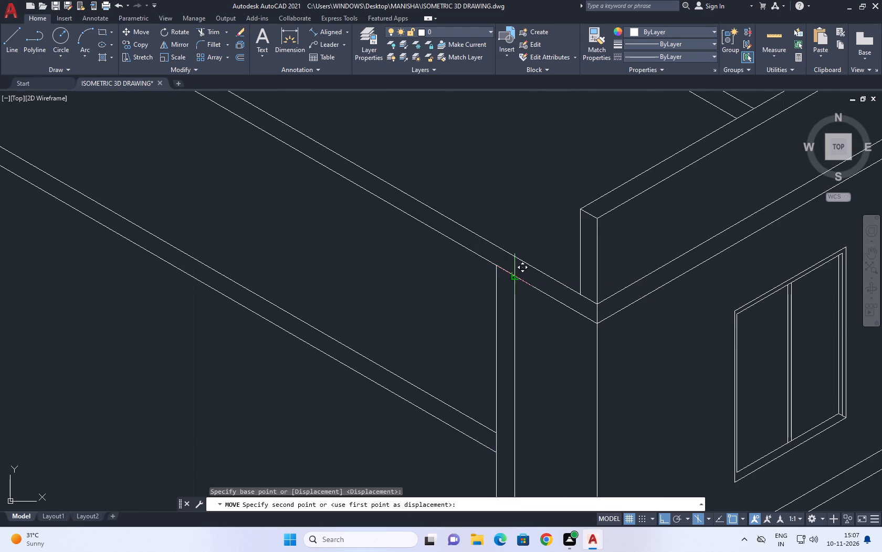
click(597, 322)
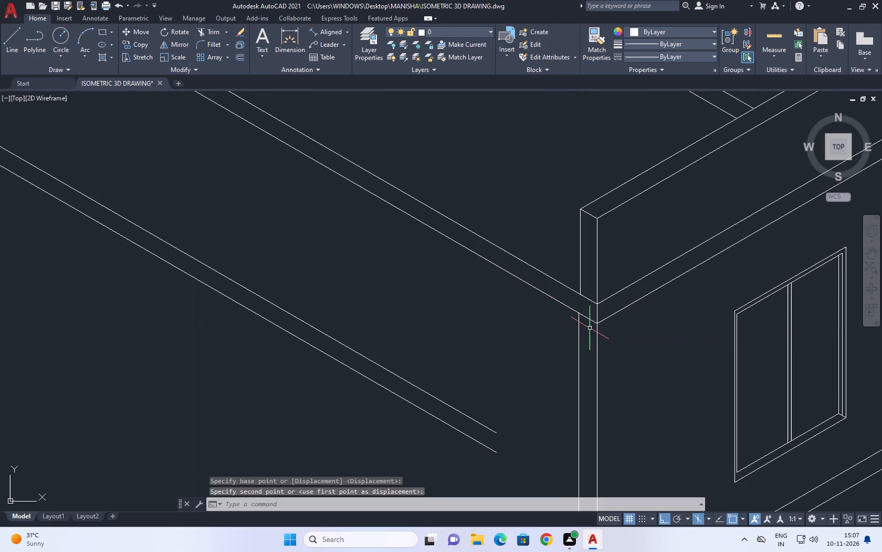
Copy the block's vertical corner line inward along the roof slab's lower edge, placing it between the end column's two lines.
click(597, 332)
click(143, 44)
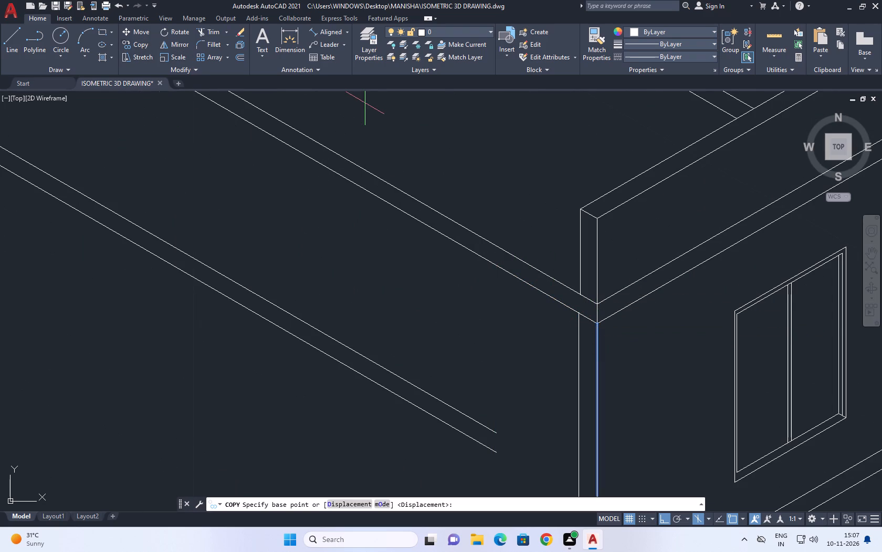
scroll(594, 318, up, 3)
click(600, 342)
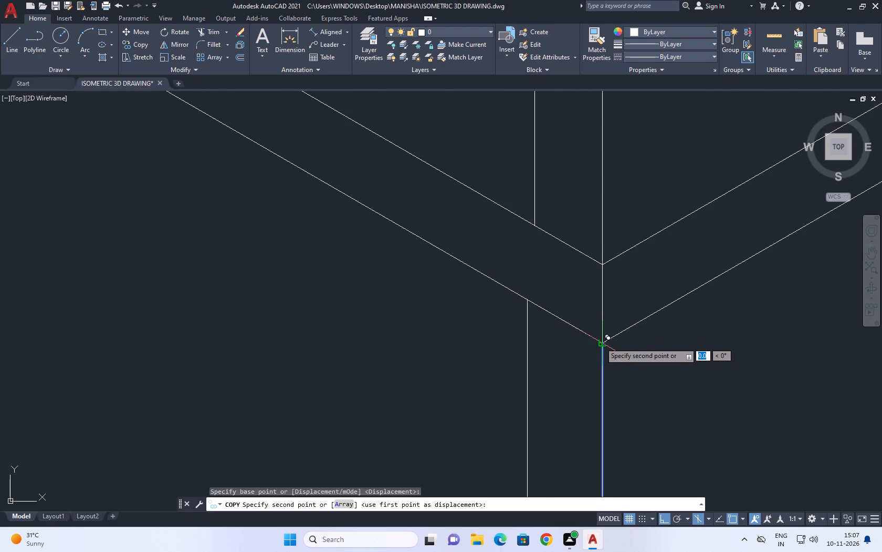
click(571, 325)
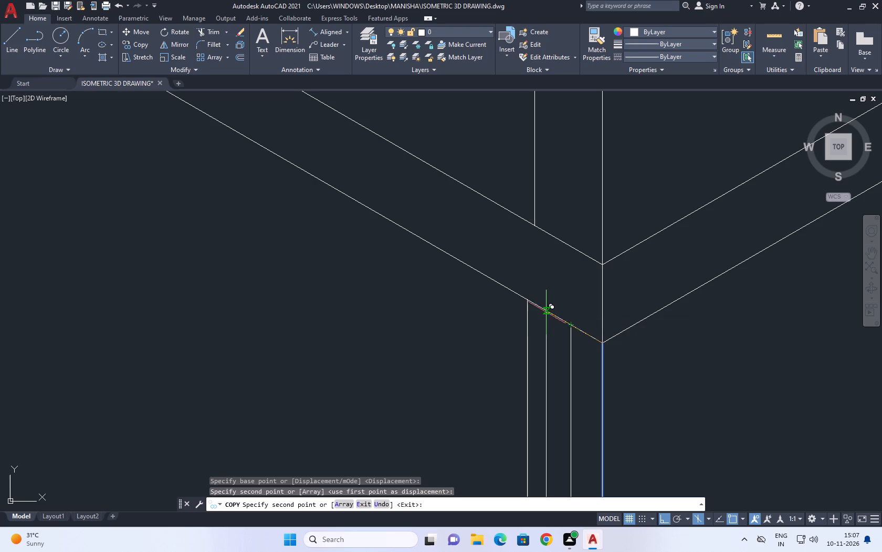
right_click(448, 227)
click(481, 242)
Extend the front end bay's ground floor slab lines to the relocated end column.
scroll(556, 320, down, 7)
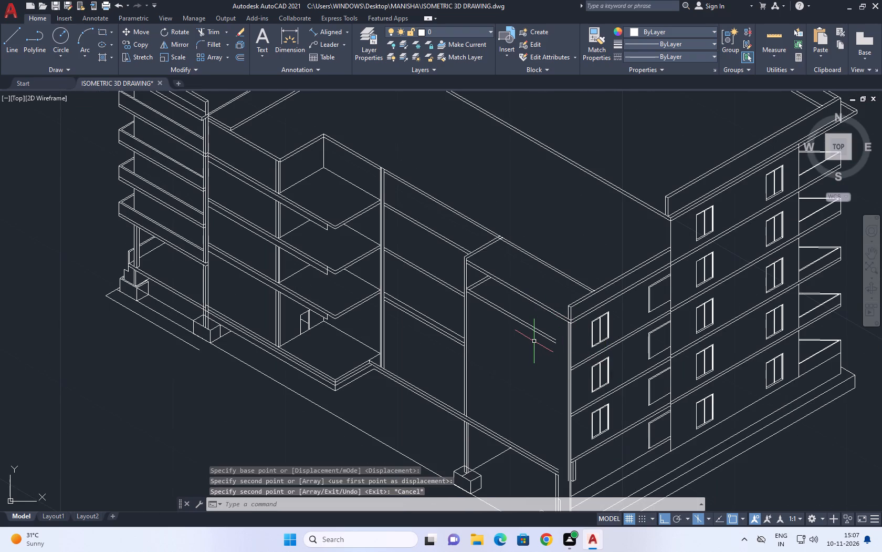
scroll(537, 311, up, 2)
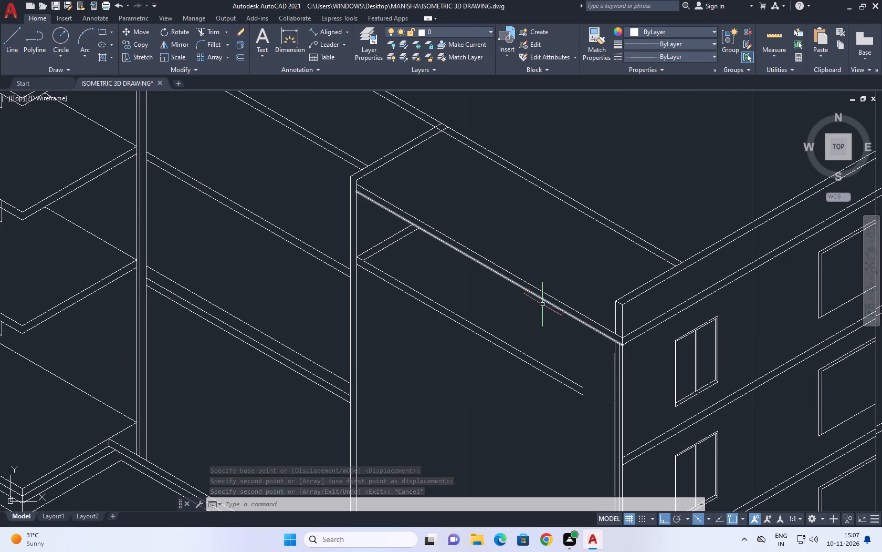
scroll(620, 393, down, 1)
middle_drag(638, 427, 611, 282)
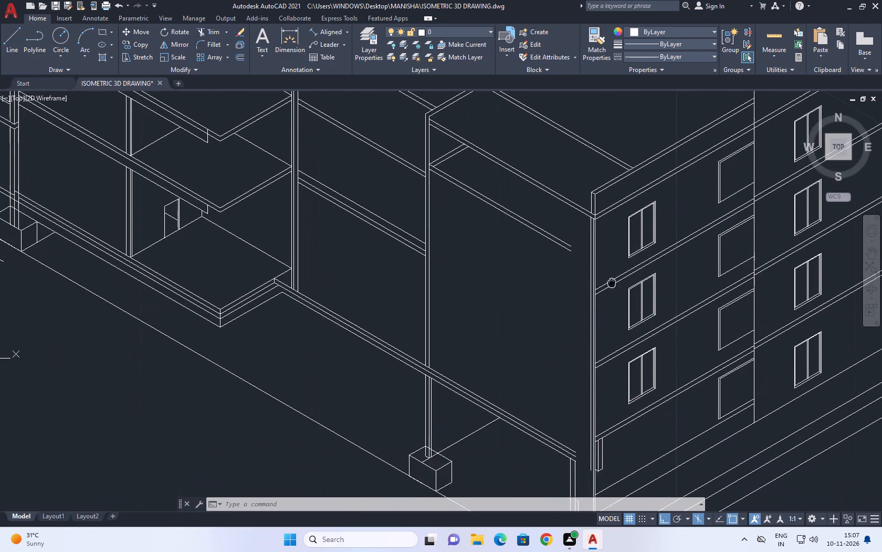
scroll(560, 463, up, 1)
middle_drag(619, 463, 602, 415)
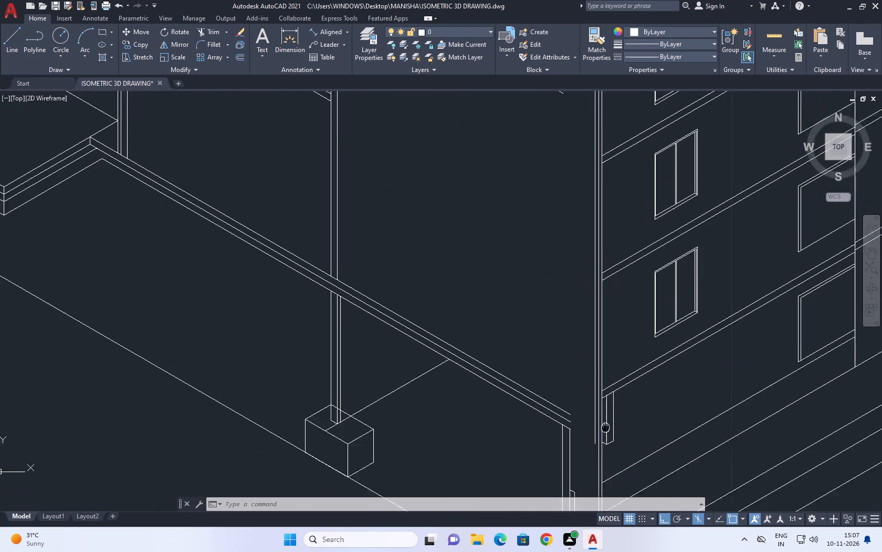
middle_drag(602, 415, 597, 399)
text(EX)
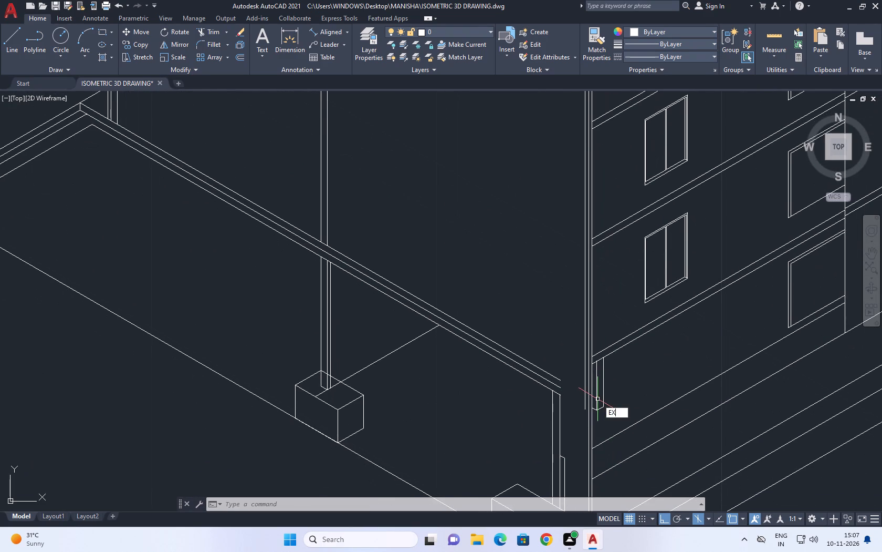
key(space)
click(526, 329)
click(511, 417)
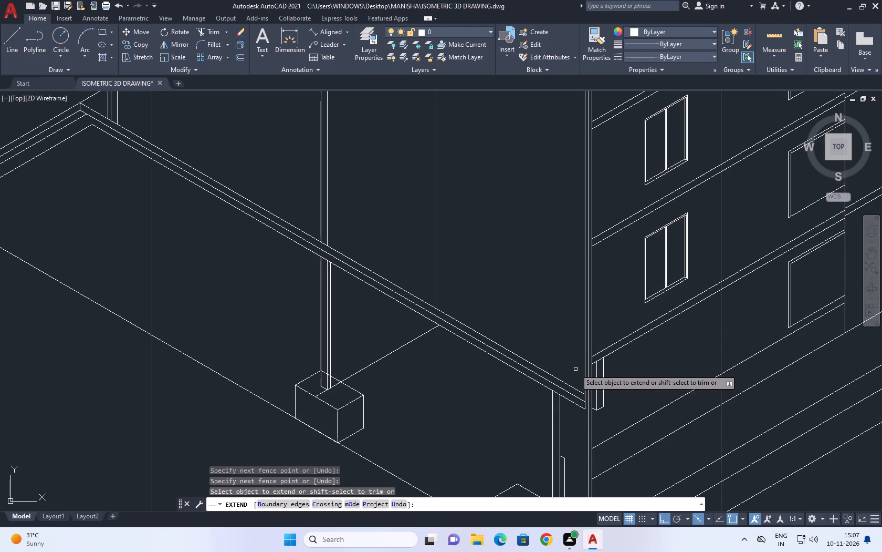
click(575, 369)
click(571, 432)
Extend the upper floor slab's two long lines to the relocated end column's inner edge.
scroll(601, 439, down, 2)
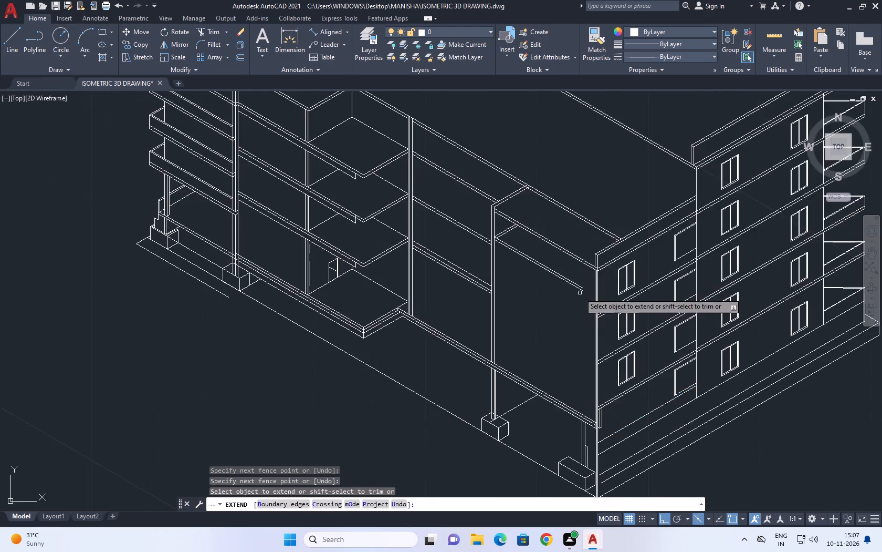
scroll(576, 270, up, 2)
click(573, 271)
click(568, 355)
key(Escape)
Trim the lower end of the end column's inner vertical line where it overruns the ground floor slab's upper line.
scroll(586, 315, down, 1)
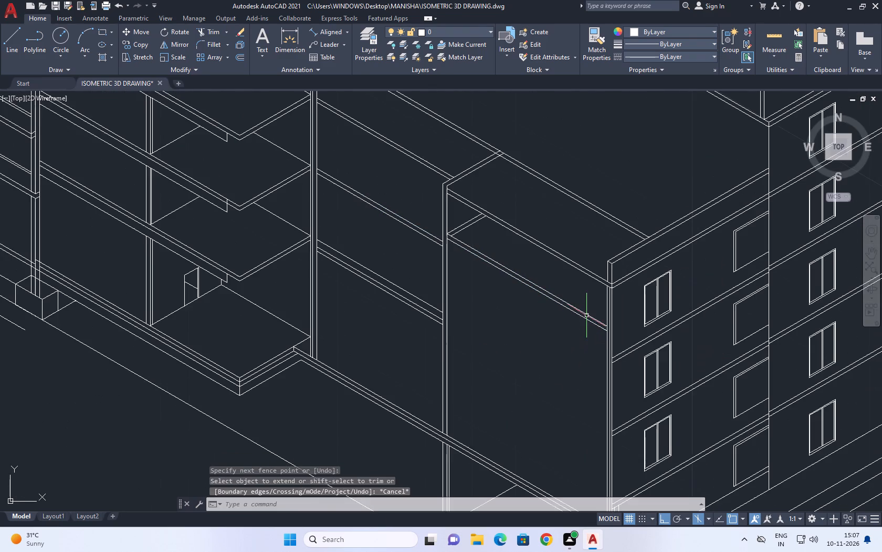
middle_drag(590, 320, 601, 268)
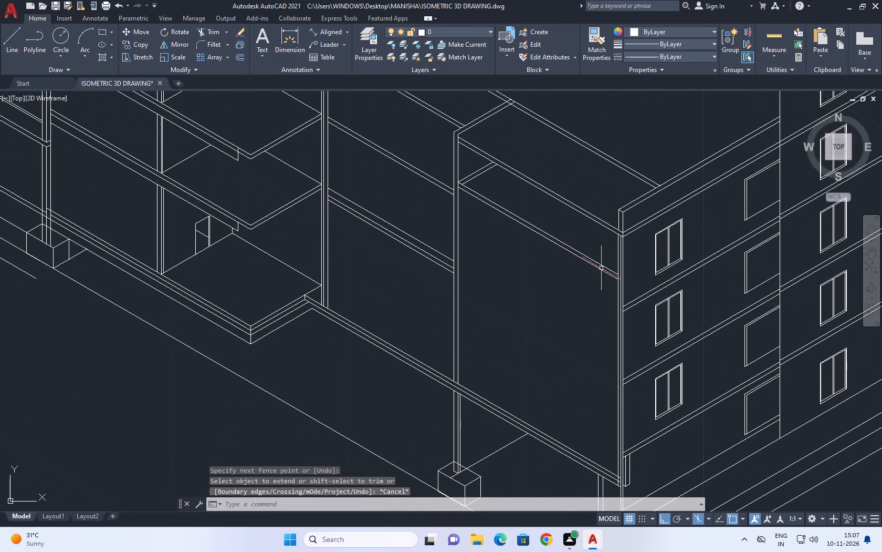
scroll(623, 431, down, 1)
middle_drag(623, 437, 634, 406)
text(TR)
key(space)
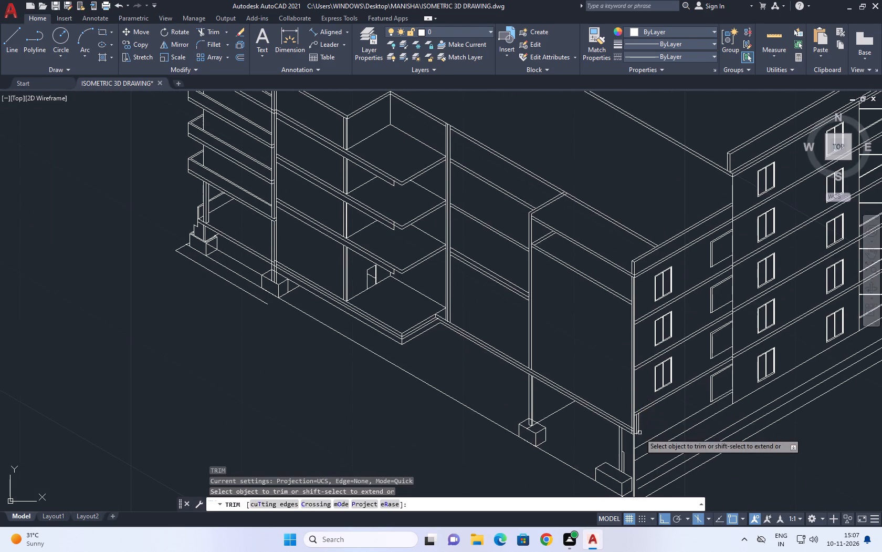
scroll(639, 433, up, 5)
click(609, 425)
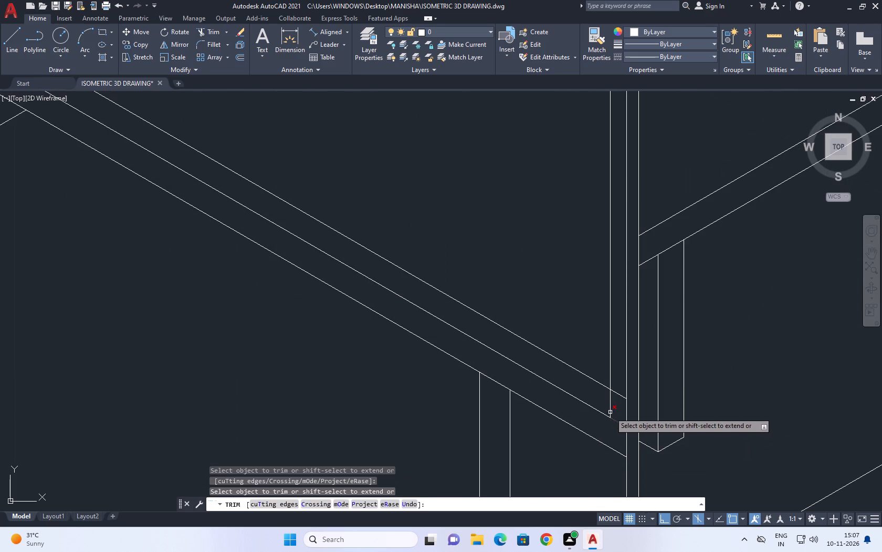
click(610, 406)
scroll(610, 392, down, 4)
key(Escape)
Copy the end bay's upper floor slab outline from its short vertical edge's midpoint down the inner column, about 3.5 and 7.4 units below.
middle_drag(533, 227, 581, 367)
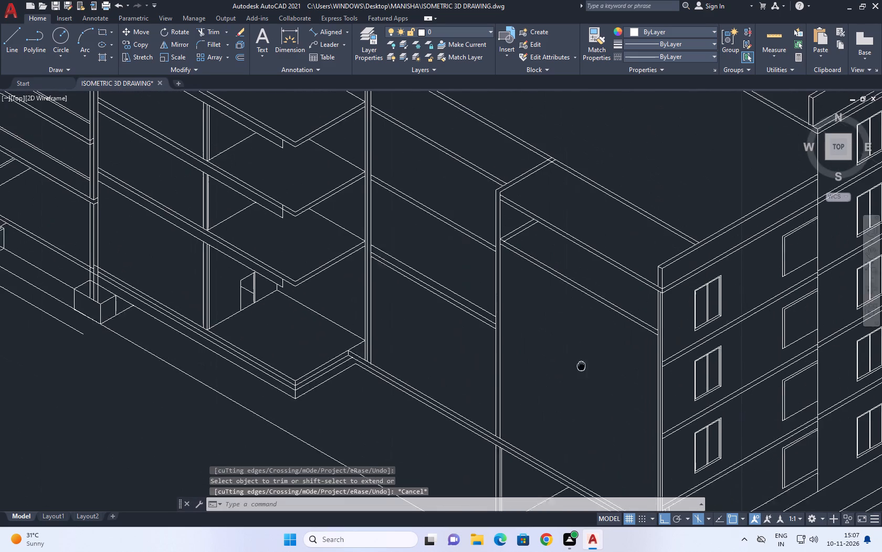
middle_drag(581, 367, 582, 371)
scroll(512, 235, up, 1)
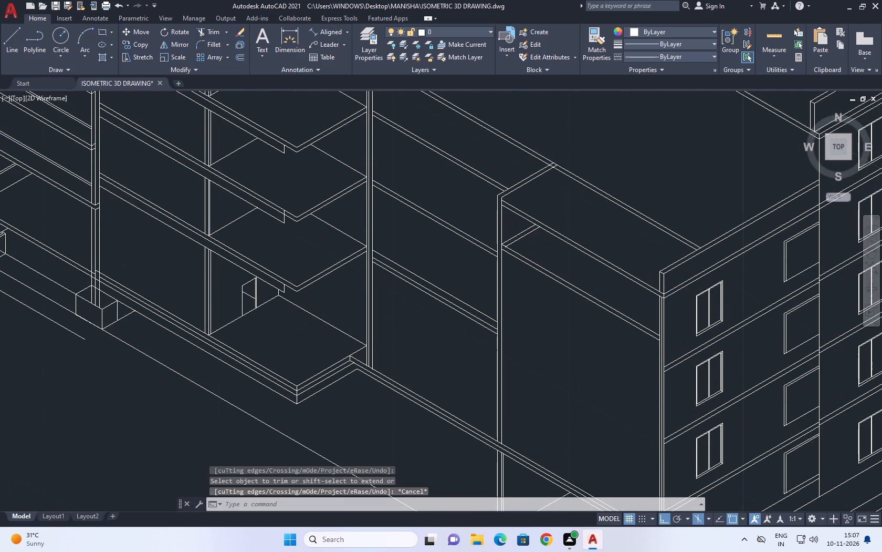
scroll(512, 235, up, 1)
click(514, 227)
click(509, 312)
scroll(492, 271, up, 1)
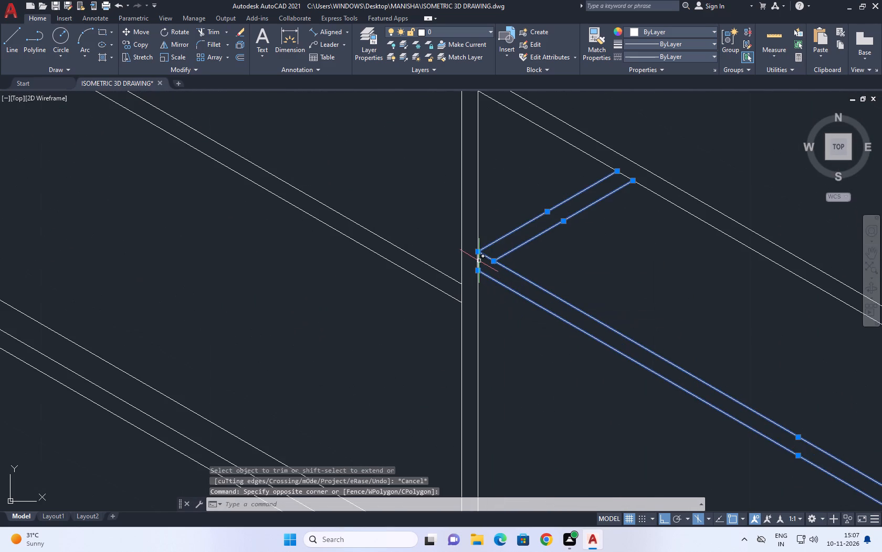
scroll(478, 265, up, 2)
click(477, 270)
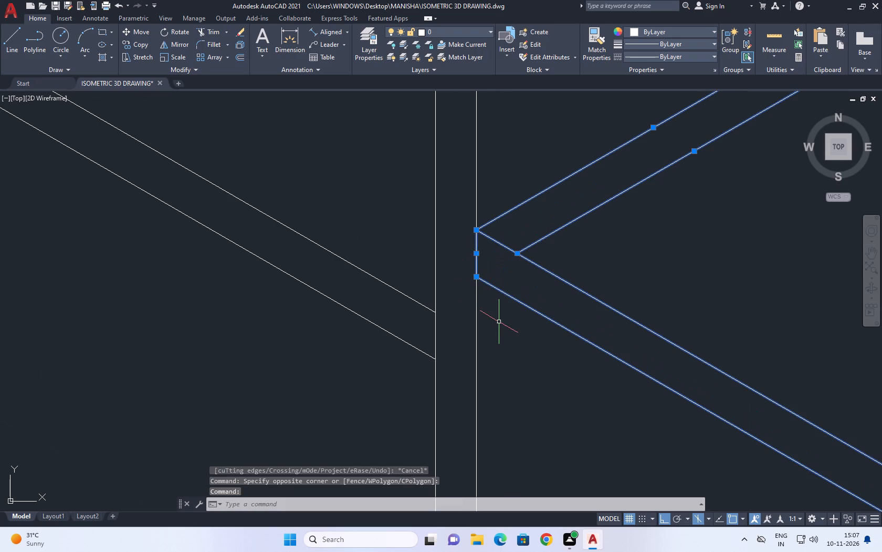
text(CO)
key(space)
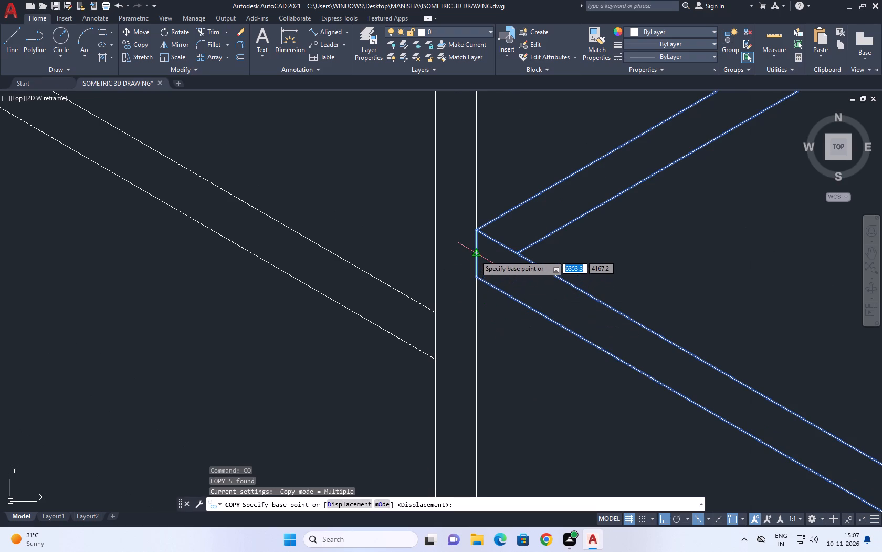
click(472, 254)
scroll(502, 236, down, 2)
scroll(488, 363, down, 2)
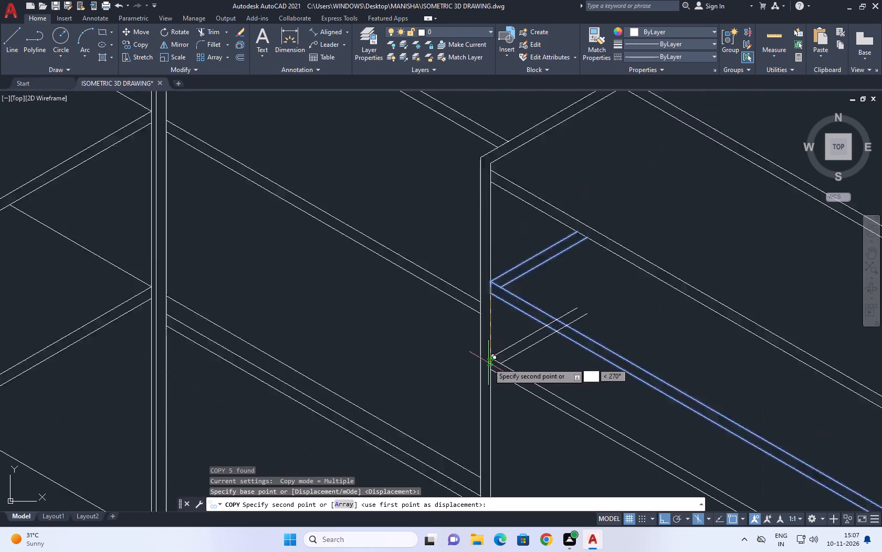
middle_drag(487, 394, 548, 318)
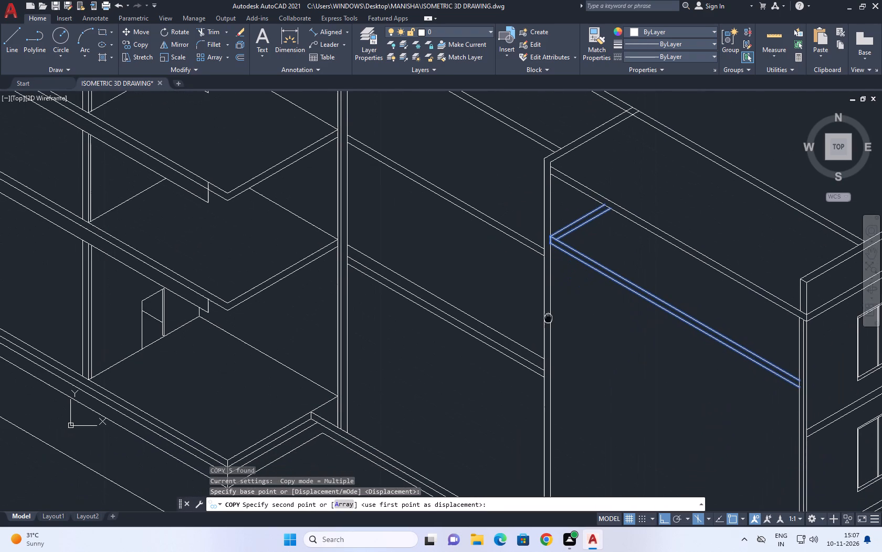
middle_drag(548, 318, 549, 317)
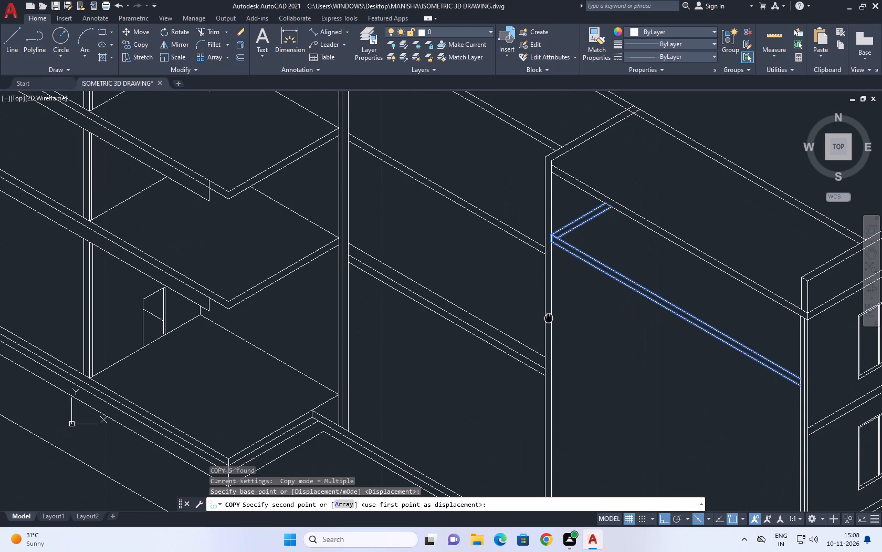
middle_drag(549, 317, 550, 318)
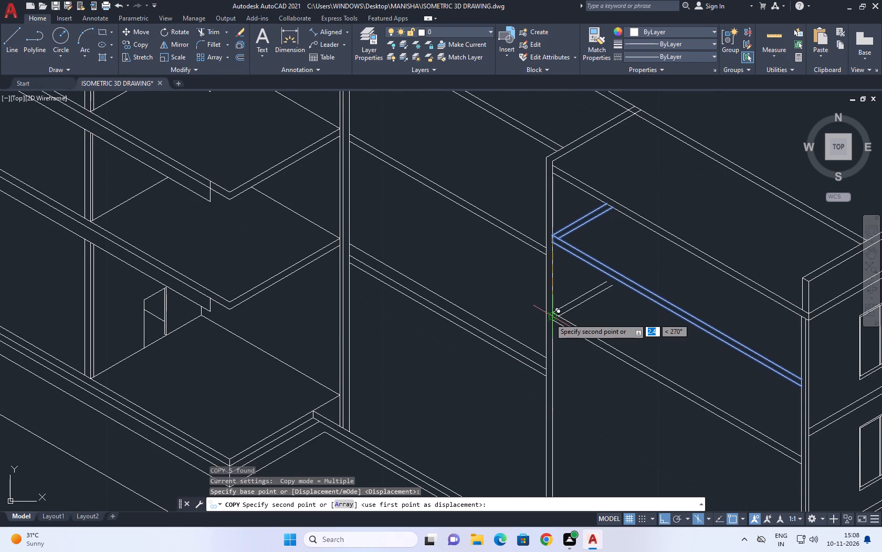
scroll(550, 318, down, 2)
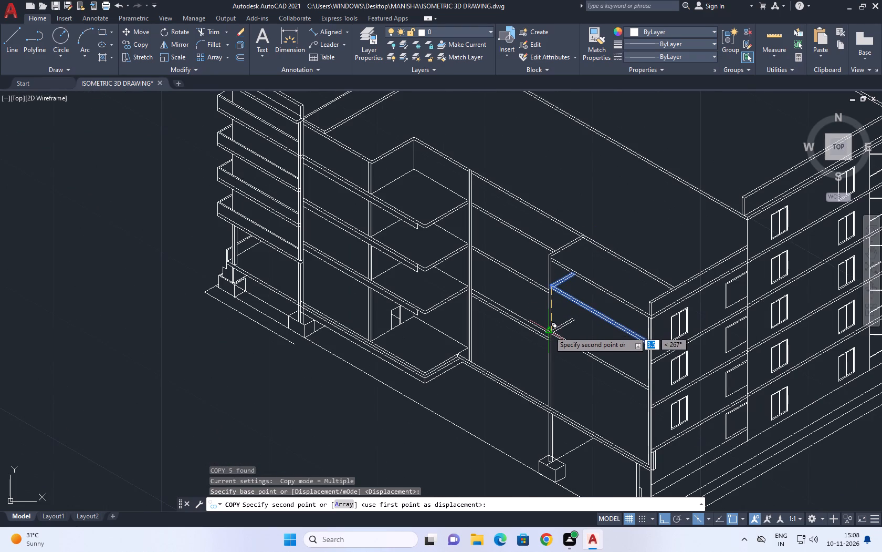
click(549, 329)
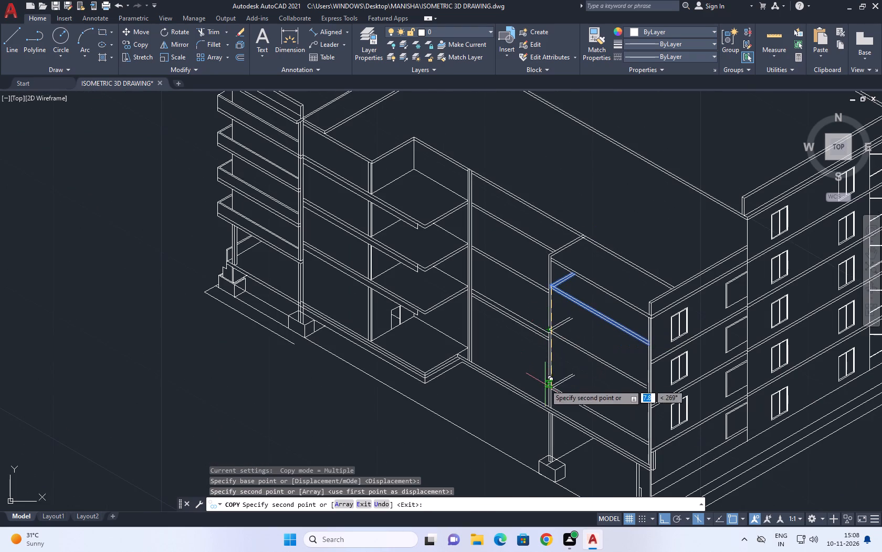
scroll(545, 384, up, 3)
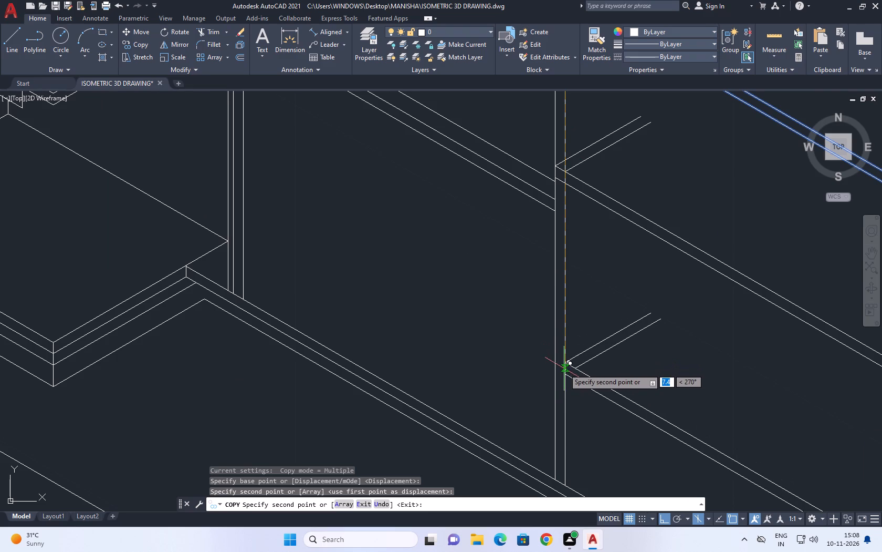
click(563, 361)
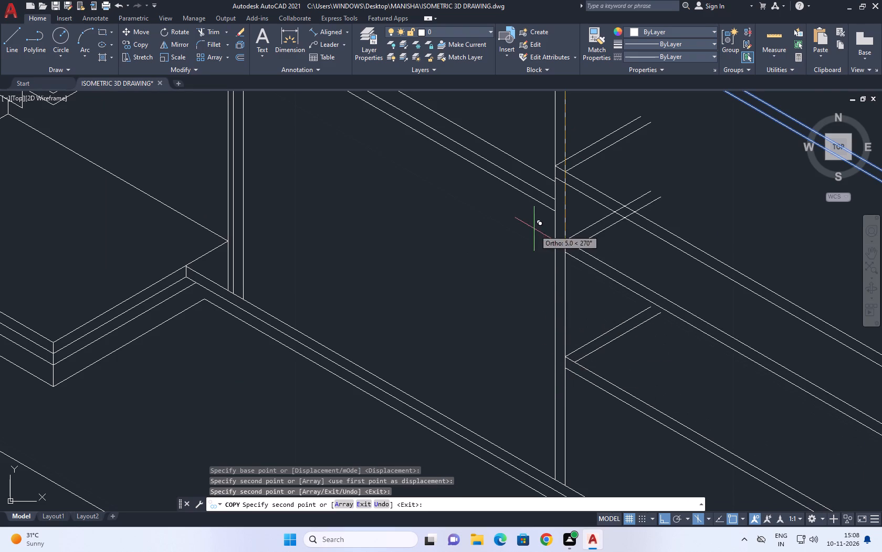
Place two more copies of the slab outline along the inner column, about 5.0 and 2.4 units below the original.
click(566, 243)
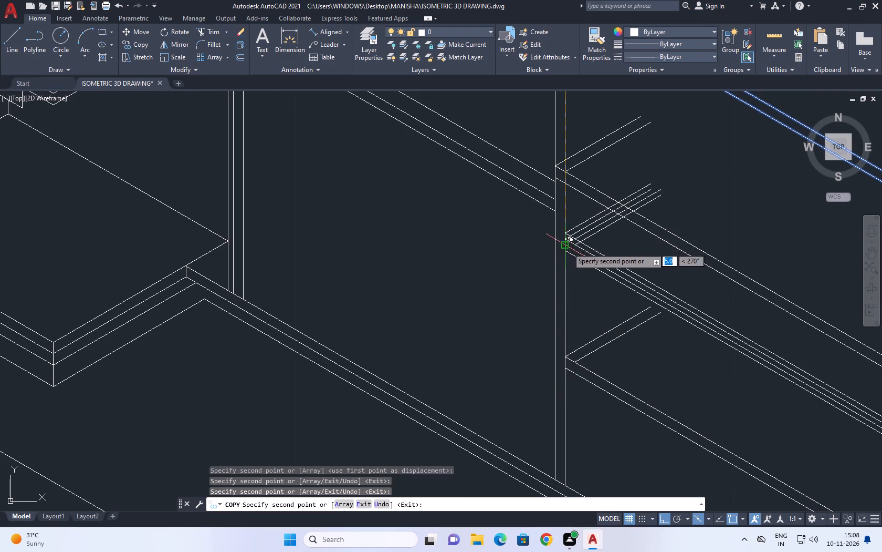
middle_drag(564, 158, 582, 302)
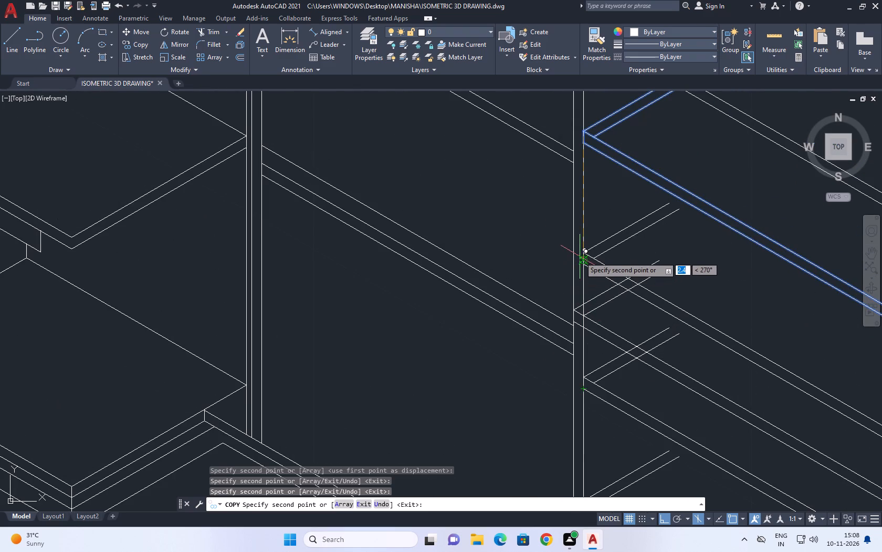
click(582, 262)
scroll(549, 292, down, 4)
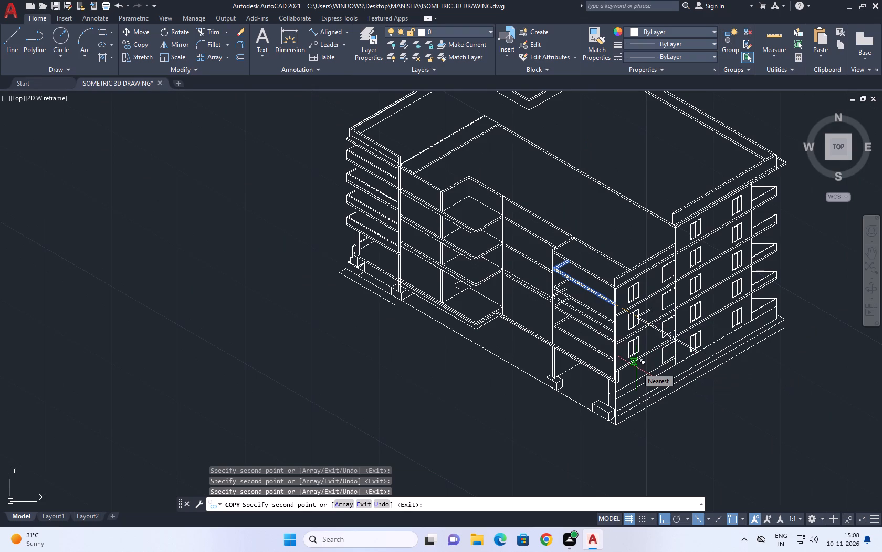
key(Escape)
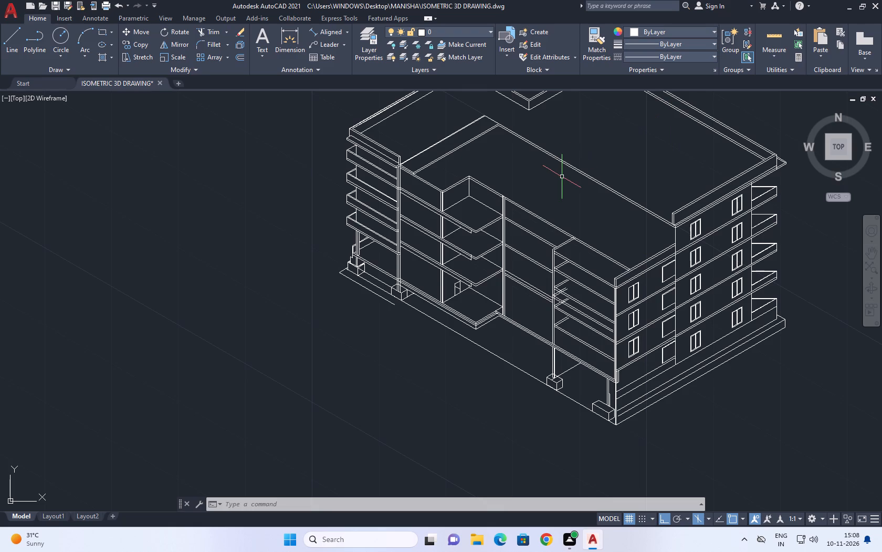
Erase the two long lines and two short return lines of the highest slab copy in the end bay.
scroll(632, 205, down, 1)
middle_drag(632, 205, 604, 225)
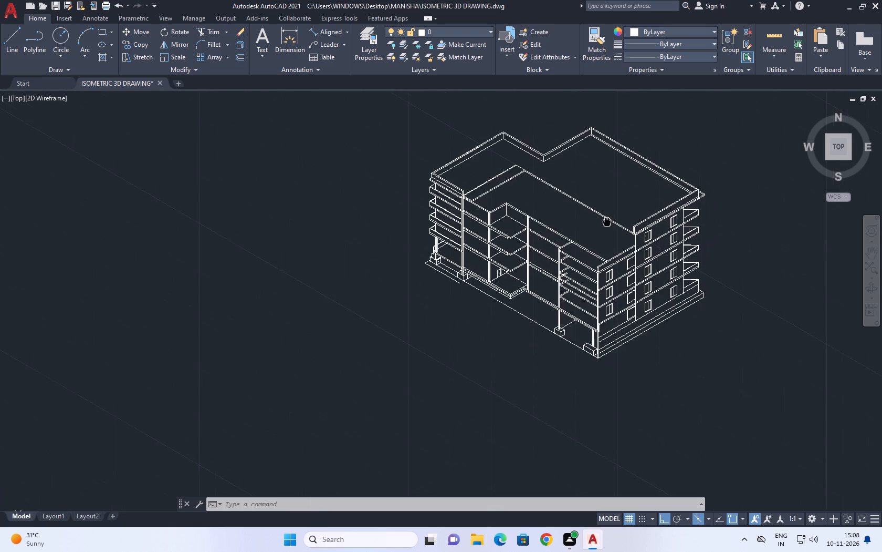
middle_drag(604, 225, 589, 244)
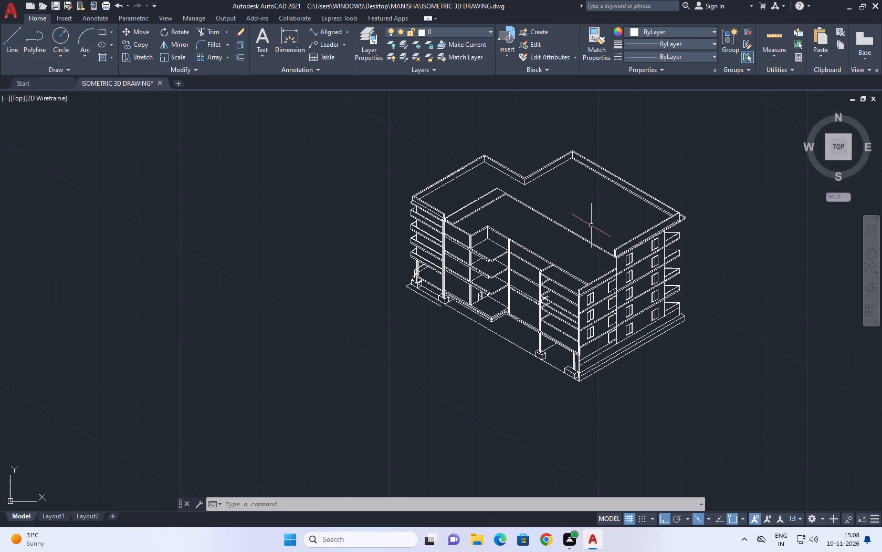
scroll(582, 319, up, 2)
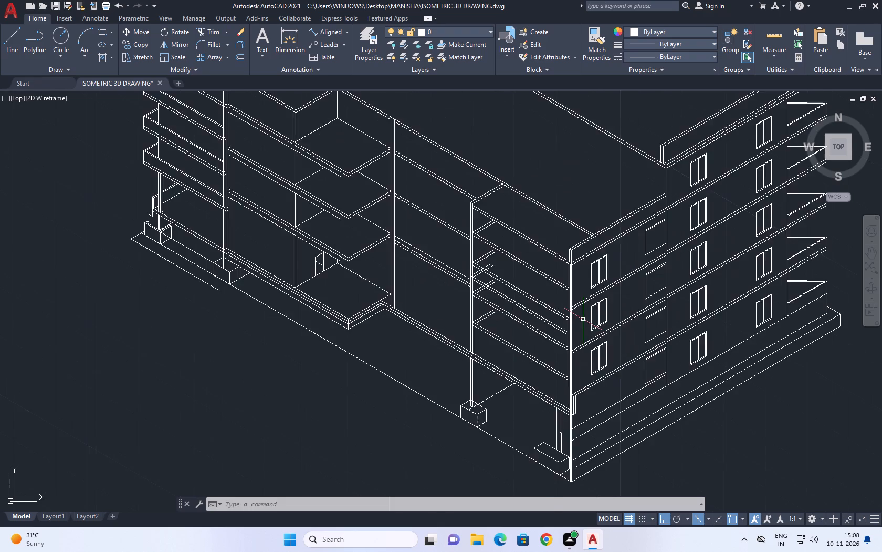
scroll(581, 308, up, 2)
click(412, 229)
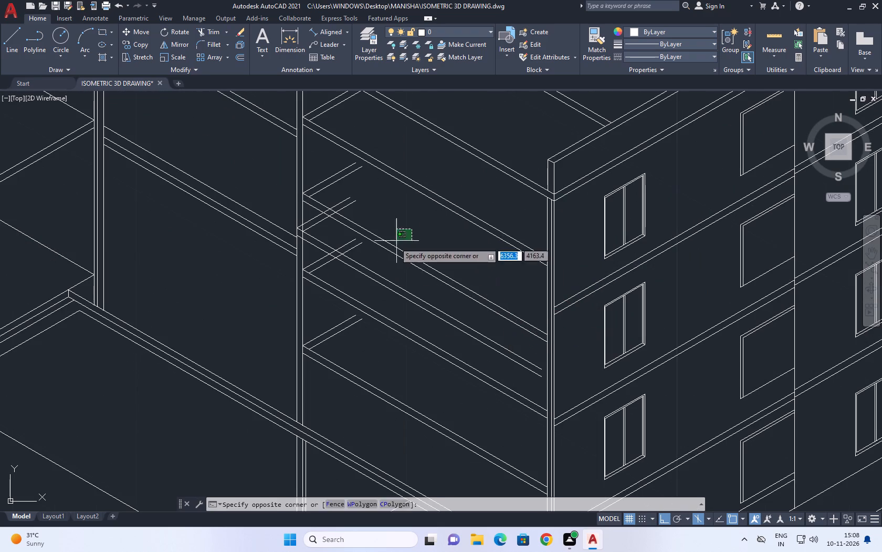
drag(384, 269, 383, 274)
scroll(333, 192, up, 2)
click(344, 183)
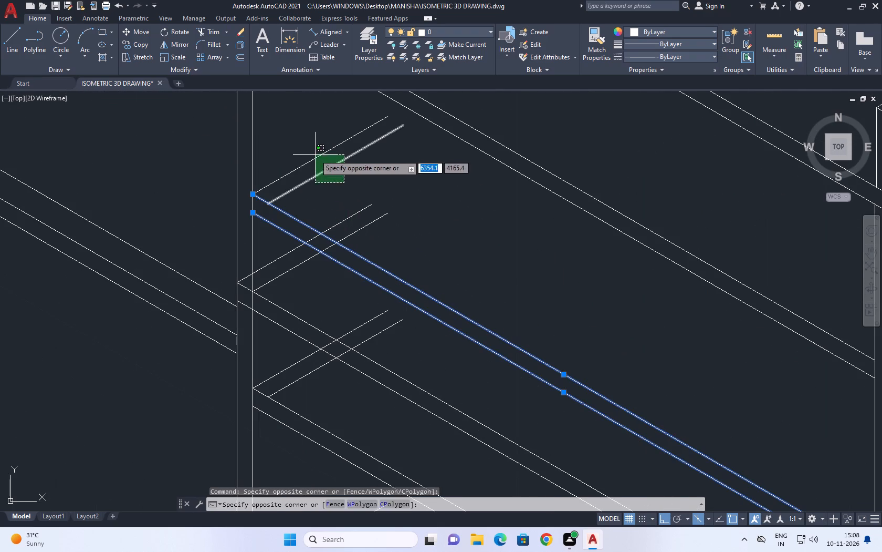
click(313, 154)
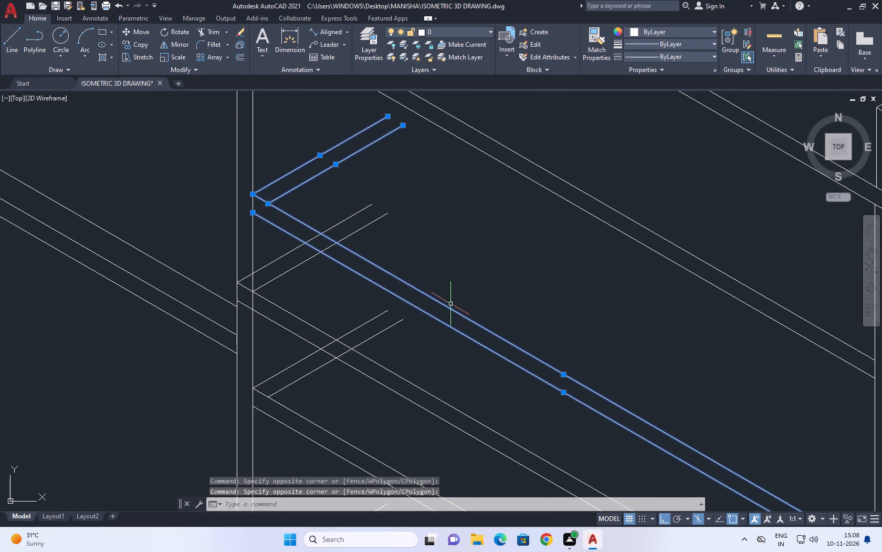
right_click(501, 258)
click(534, 327)
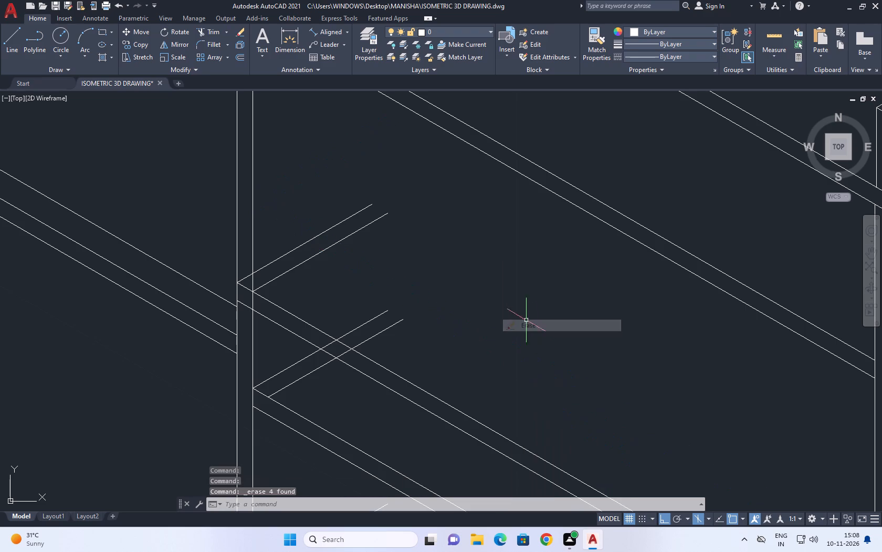
Erase the long lines and return lines of the misaligned slab copy that starts at the inner column's outer edge.
scroll(486, 290, down, 3)
scroll(436, 291, up, 4)
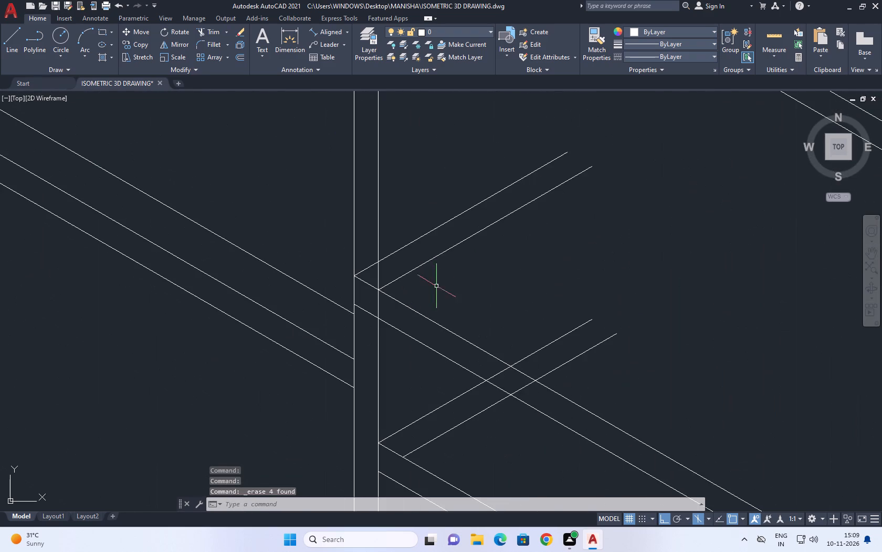
click(486, 268)
click(459, 195)
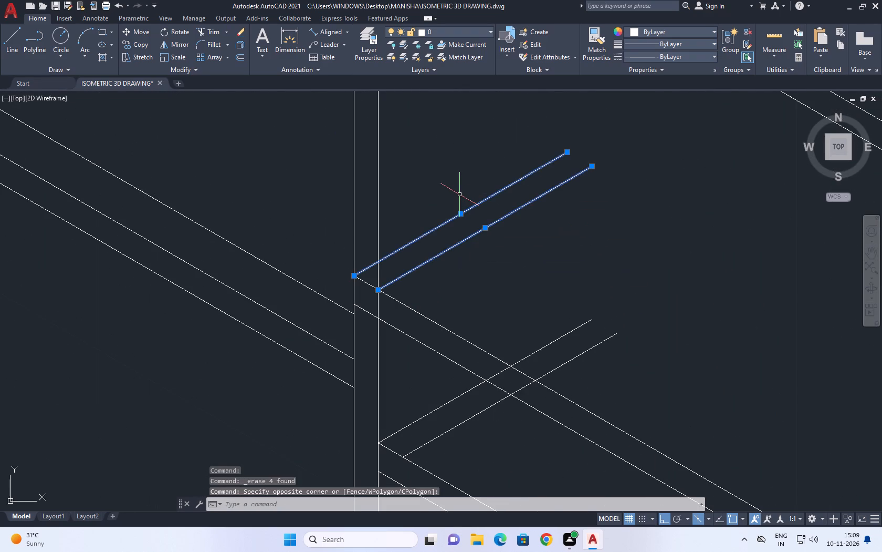
click(463, 319)
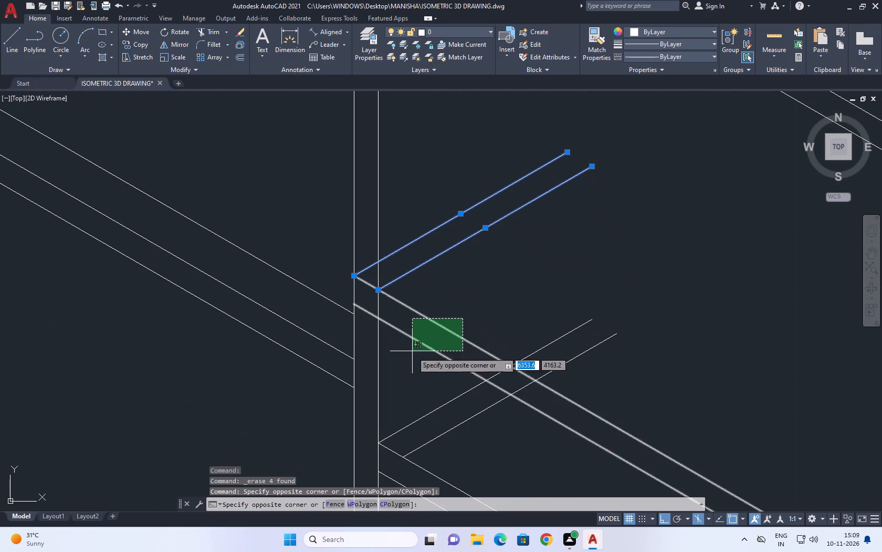
click(408, 359)
right_click(569, 241)
click(593, 311)
Erase the leftover short vertical line of the misaligned slab copy on the inner column's outer edge.
scroll(577, 284, down, 2)
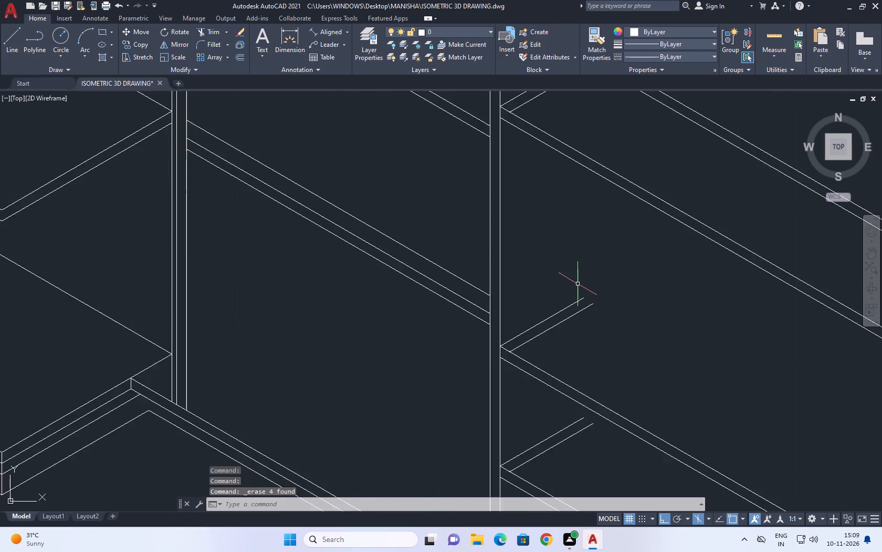
scroll(577, 284, down, 2)
scroll(577, 284, up, 1)
scroll(577, 283, down, 3)
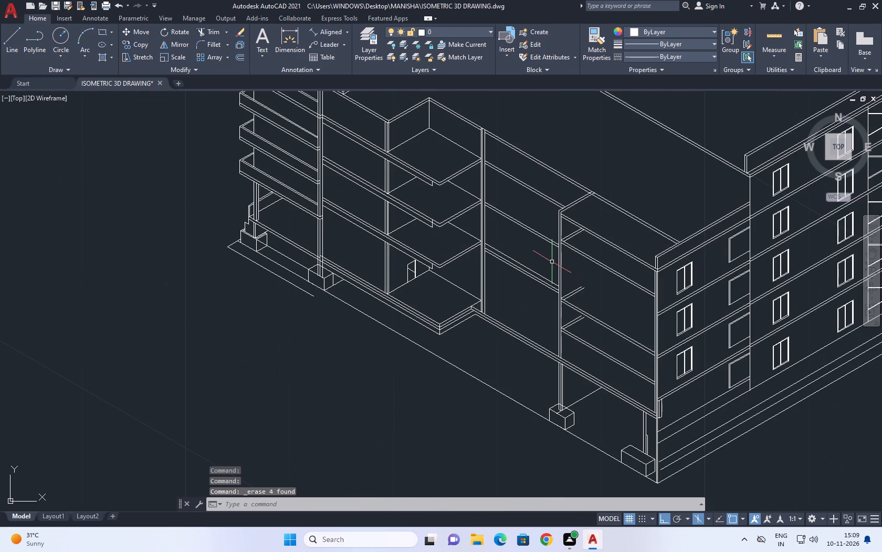
scroll(563, 261, up, 1)
click(542, 206)
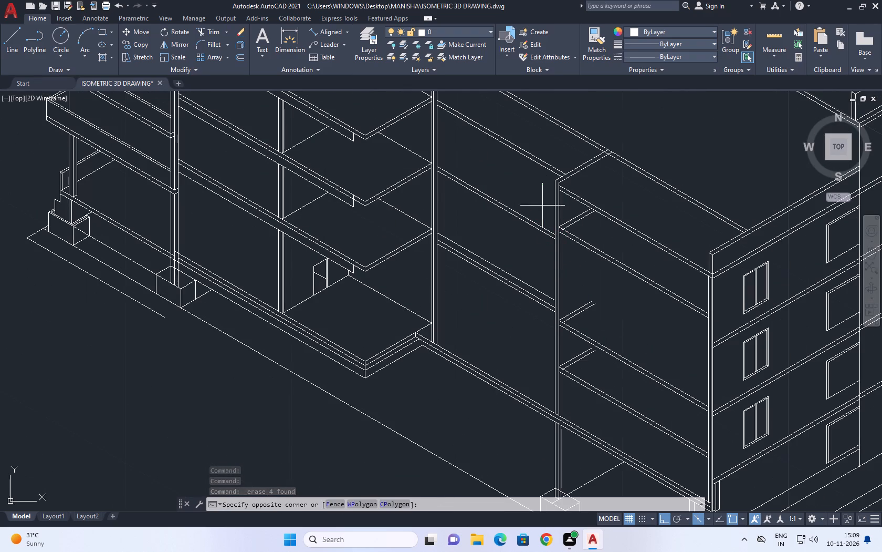
click(581, 384)
scroll(553, 290, up, 6)
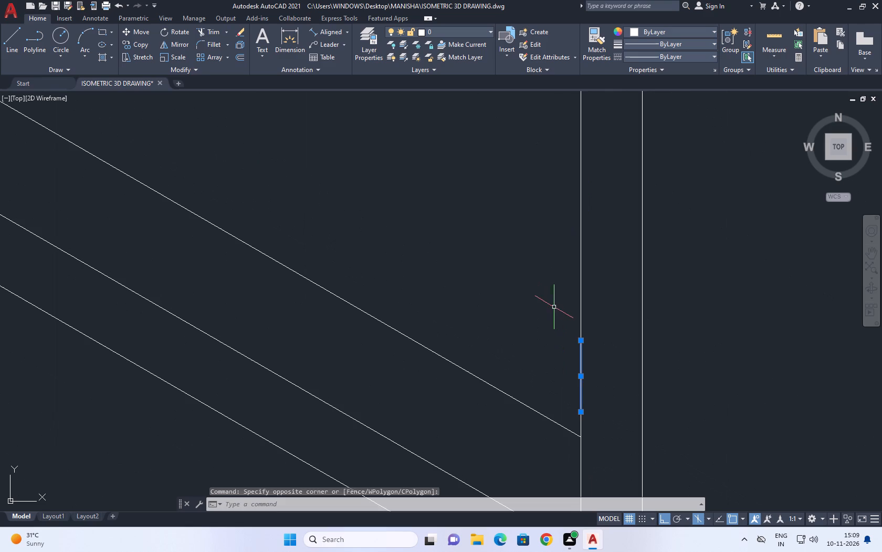
key(Escape)
click(554, 287)
click(607, 440)
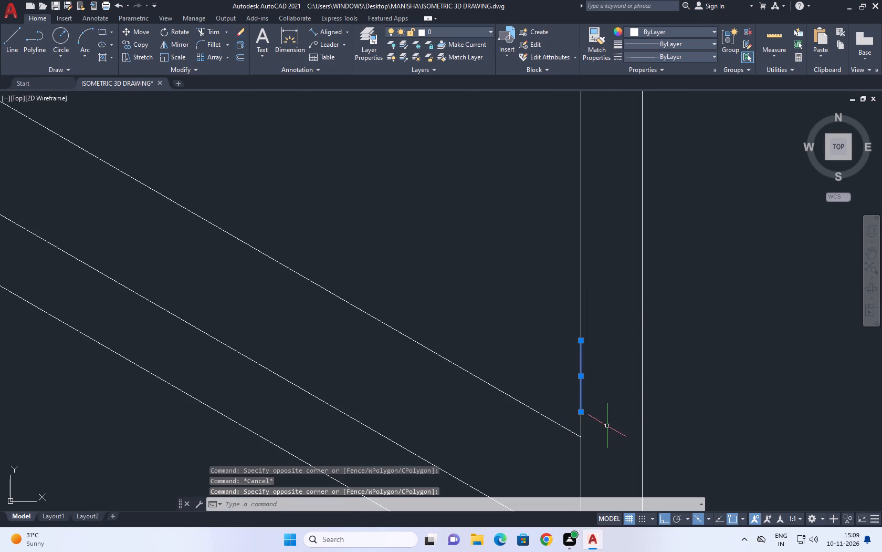
key(Delete)
Erase the short vertical edge line at the column-side end of the middle floor slab in the end bay.
scroll(574, 338, down, 5)
click(562, 201)
scroll(600, 309, down, 2)
click(606, 392)
scroll(591, 331, up, 2)
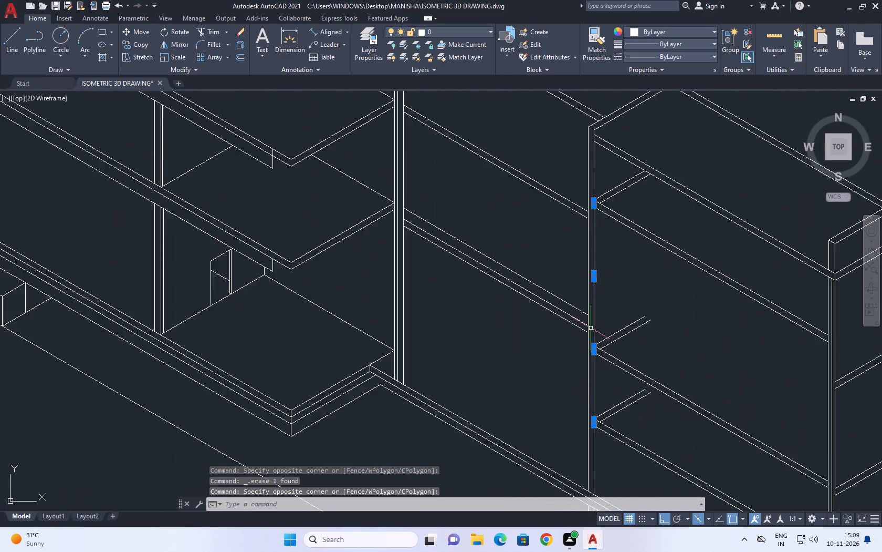
scroll(591, 328, up, 2)
key(Escape)
scroll(601, 380, up, 2)
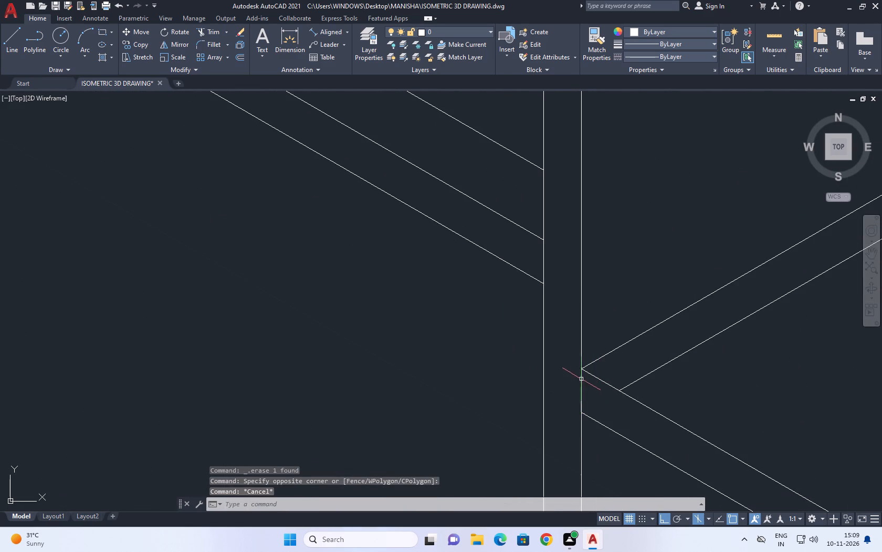
click(581, 377)
key(Delete)
scroll(582, 370, down, 5)
scroll(583, 416, up, 3)
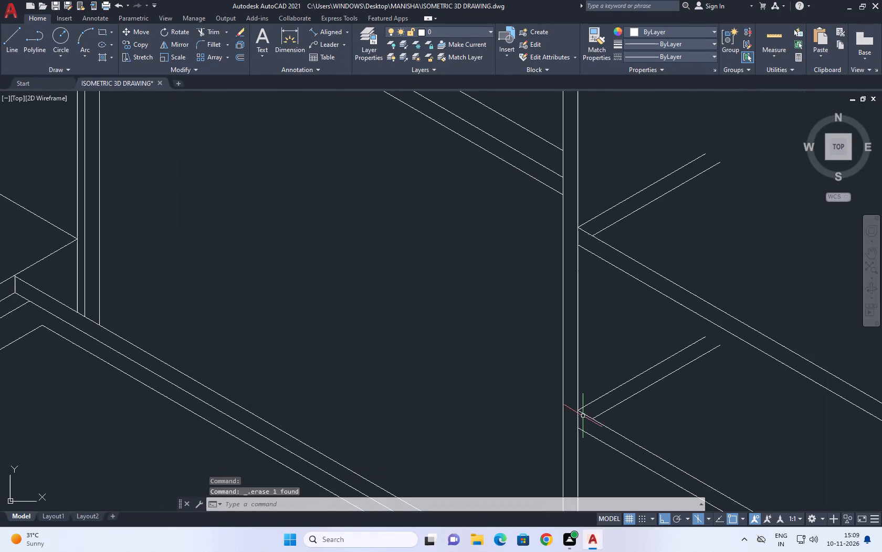
Erase the short vertical edge lines left at the column-side ends of the end bay's floor slabs.
click(578, 413)
key(Delete)
scroll(576, 331, down, 4)
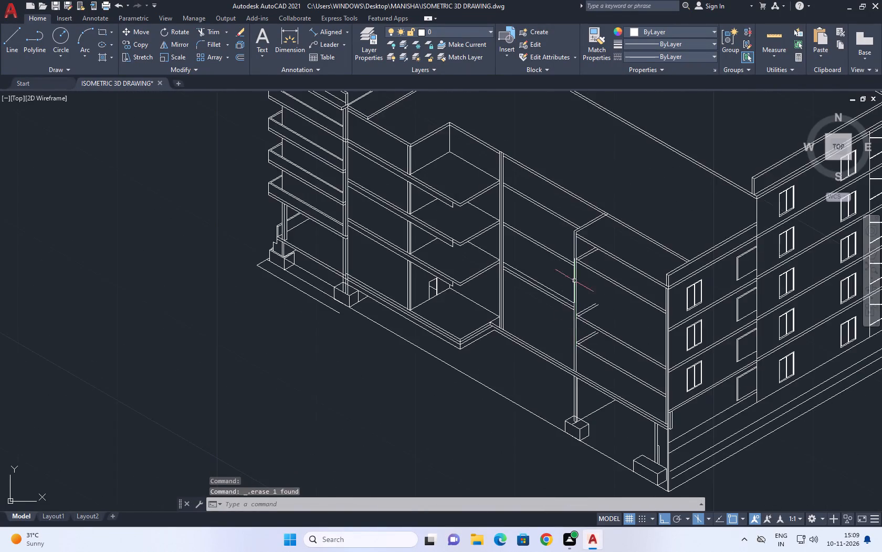
scroll(569, 246, up, 4)
scroll(612, 350, up, 2)
click(600, 304)
key(Delete)
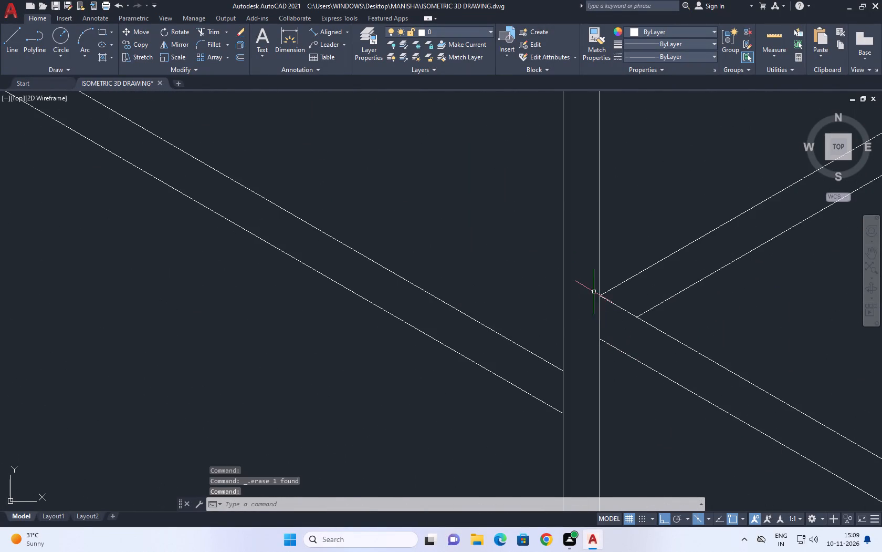
Erase the long lines and short return lines of the two lower floor slabs in the end bay.
scroll(590, 283, down, 7)
scroll(596, 310, up, 3)
click(628, 487)
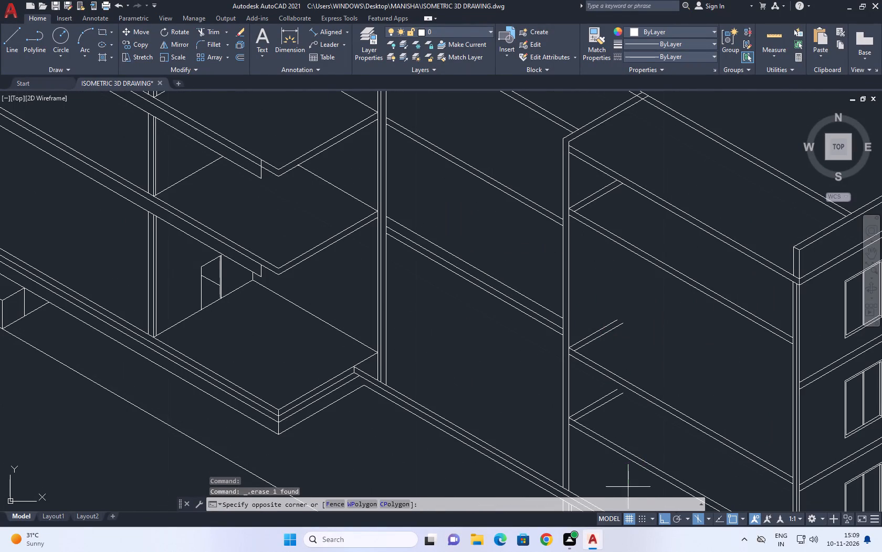
click(600, 341)
click(597, 328)
drag(594, 339, 594, 344)
key(Delete)
Erase the old division points and leftover geometry along the inner column's edge in the end bay.
scroll(589, 337, down, 2)
scroll(643, 322, up, 2)
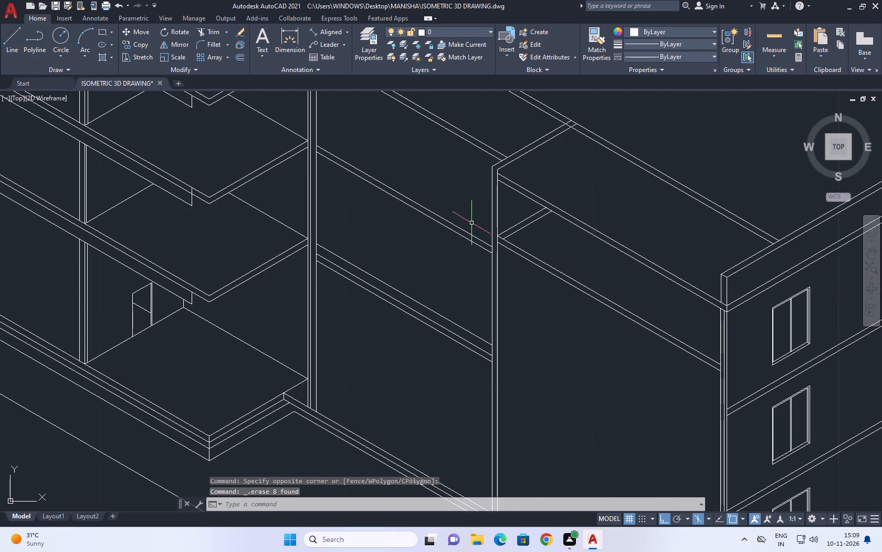
click(474, 203)
scroll(490, 230, down, 1)
click(514, 390)
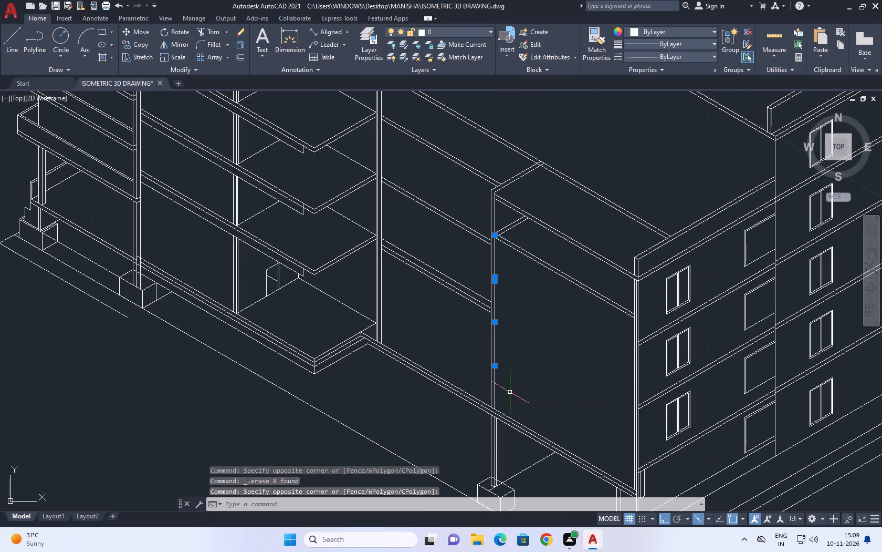
key(Delete)
click(468, 216)
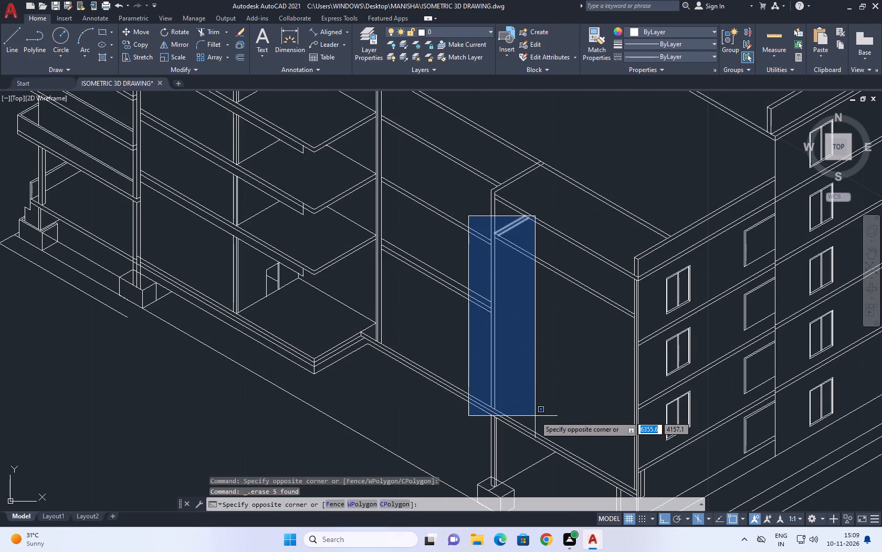
click(509, 404)
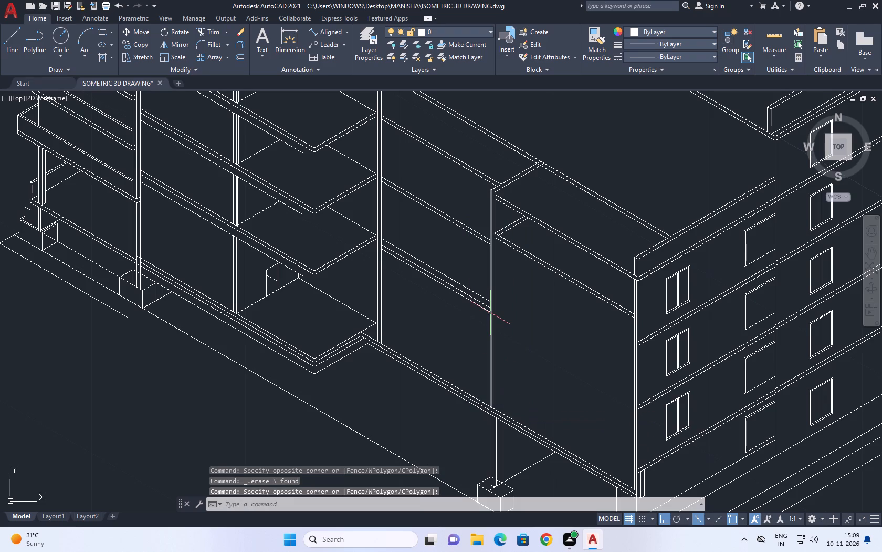
Divide the inner column's bay-side vertical line into 4 segments.
click(495, 331)
middle_drag(542, 276, 554, 338)
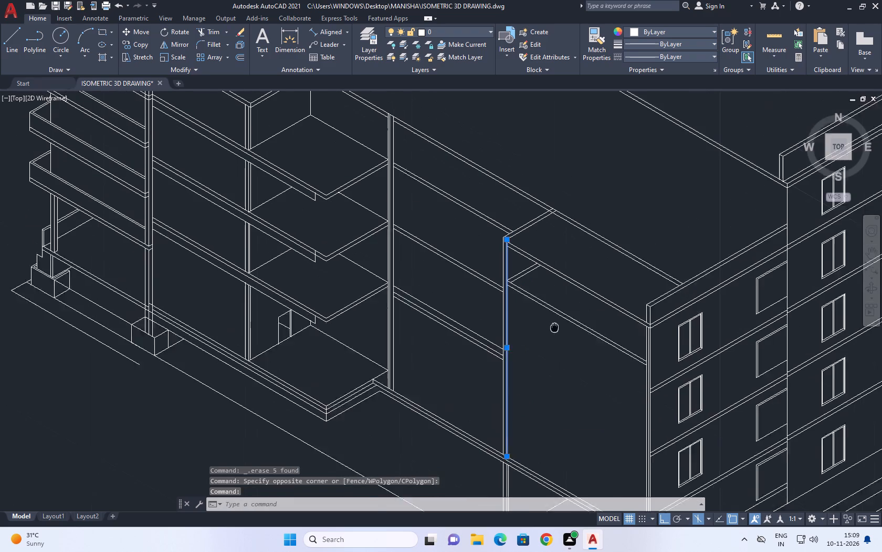
middle_drag(554, 338, 554, 346)
text(DIV)
key(space)
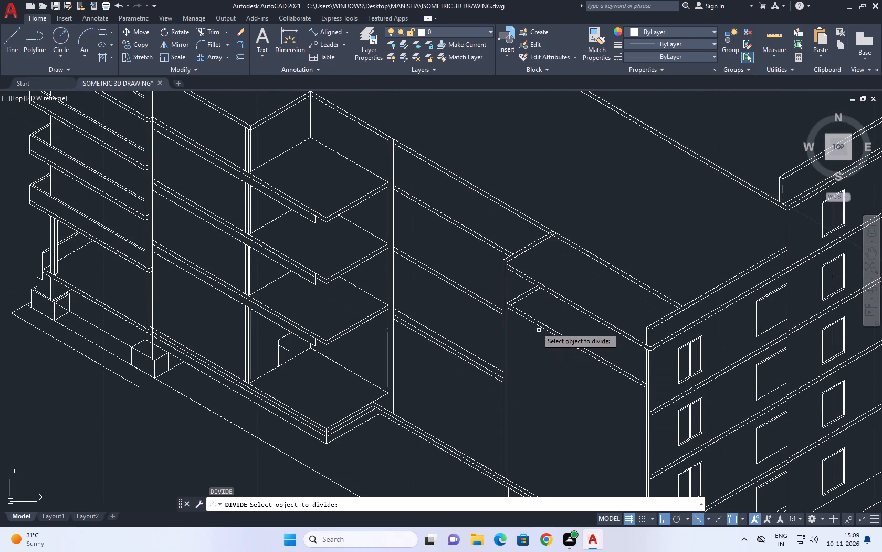
click(506, 335)
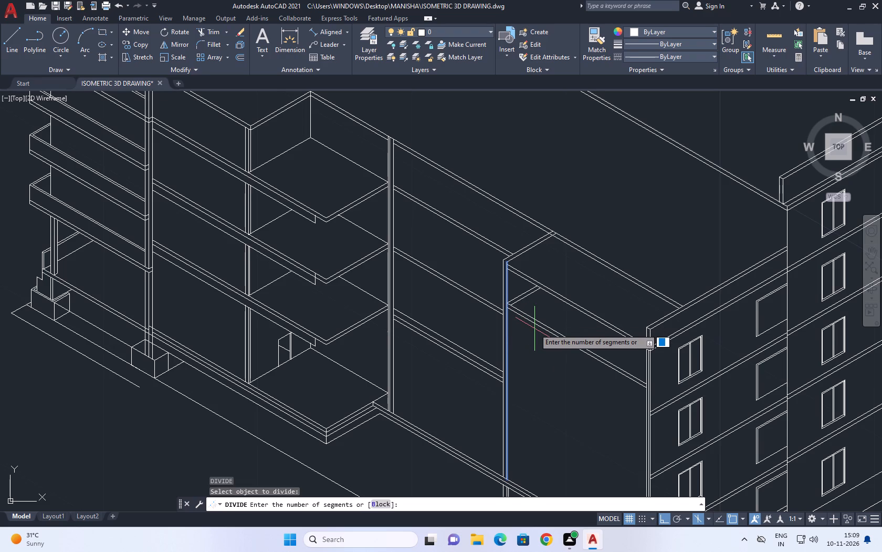
key(4)
key(Return)
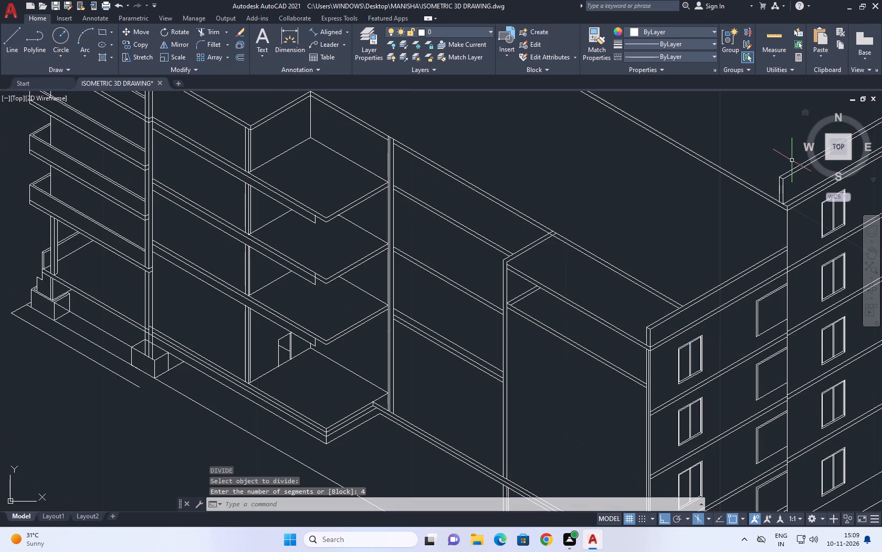
Erase the two long lines and two short return lines of the remaining upper floor slab in the end bay.
scroll(526, 327, up, 2)
drag(564, 343, 562, 336)
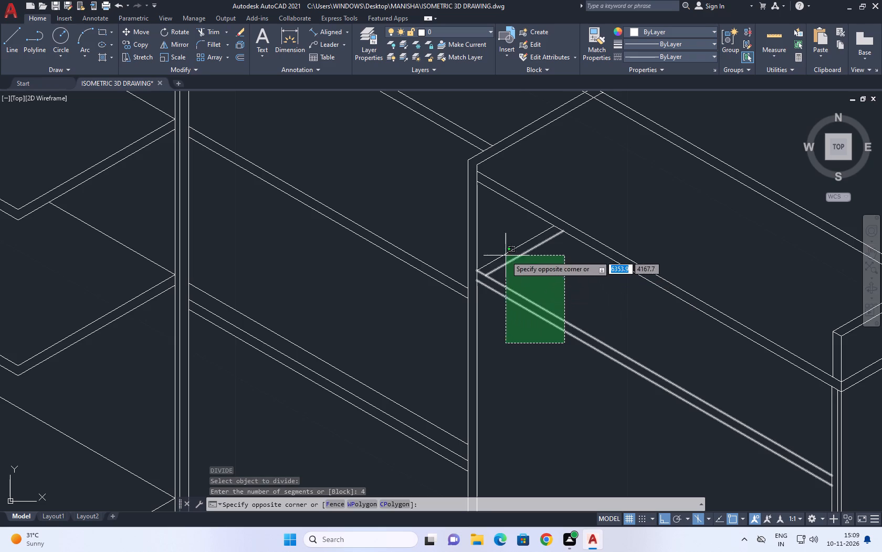
click(505, 254)
middle_drag(506, 254, 510, 267)
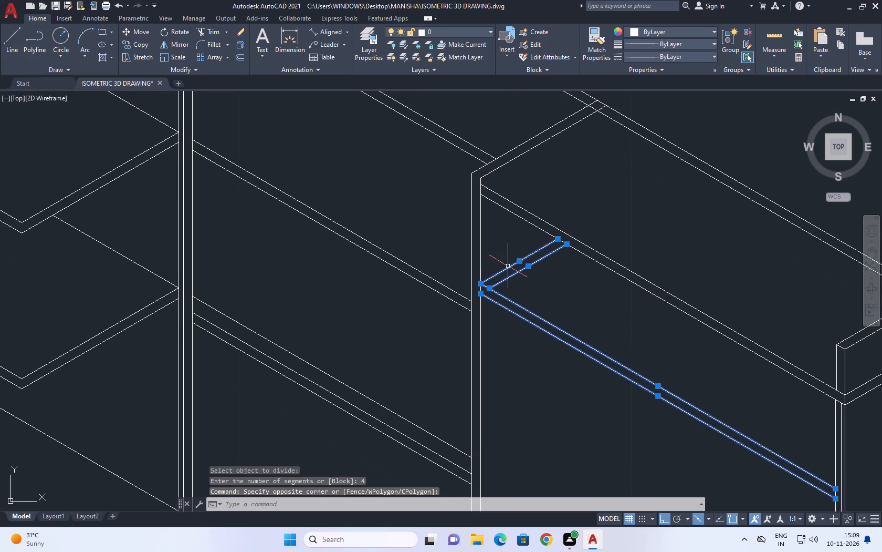
right_click(597, 203)
click(627, 269)
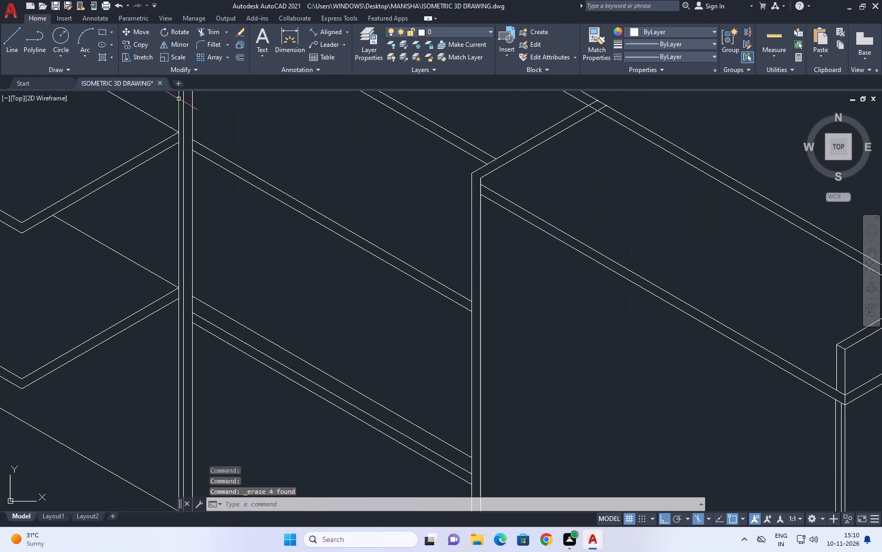
Draw an isometric floor line about 9.5 long from the inner column's highest division point, running past the building's corner column.
click(5, 37)
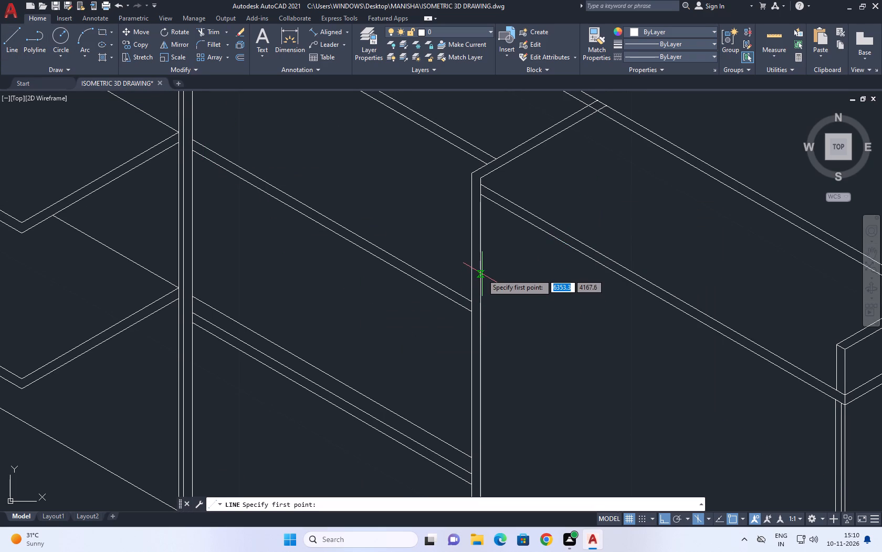
click(479, 320)
scroll(540, 339, down, 2)
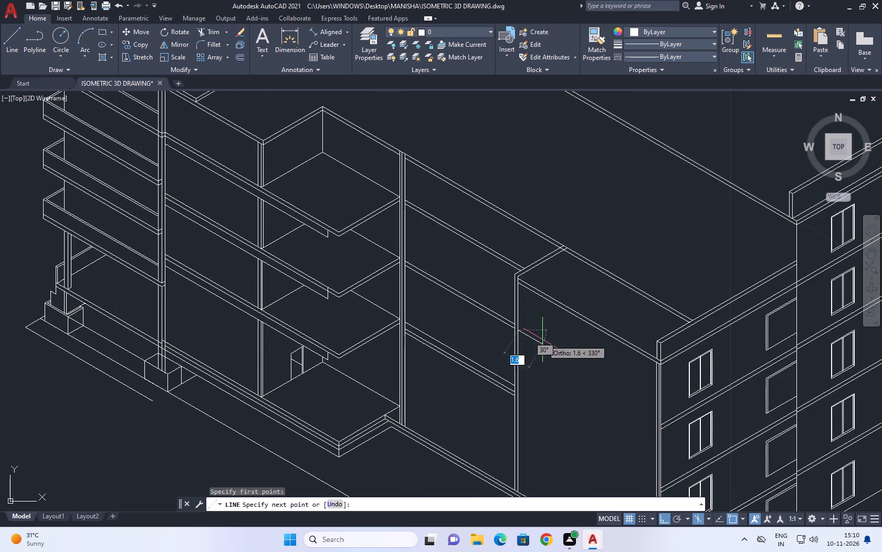
scroll(660, 400, up, 3)
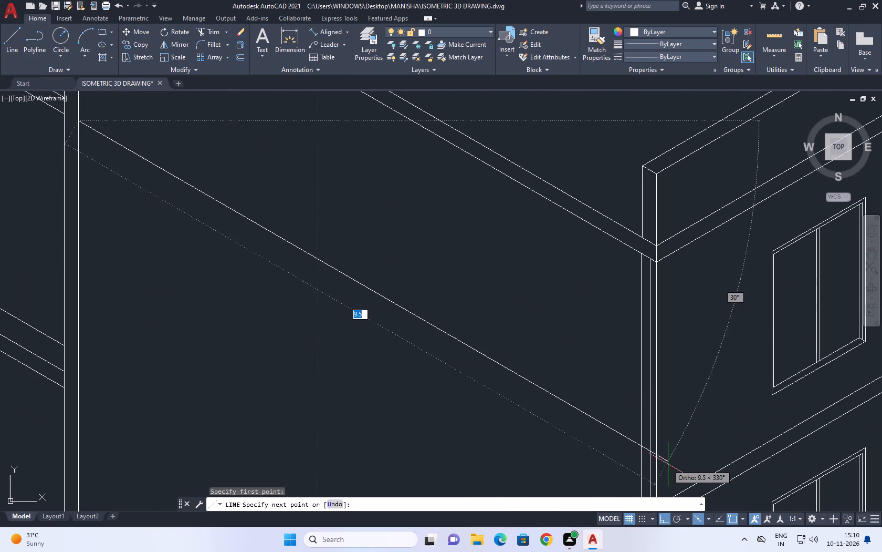
middle_drag(670, 463, 583, 417)
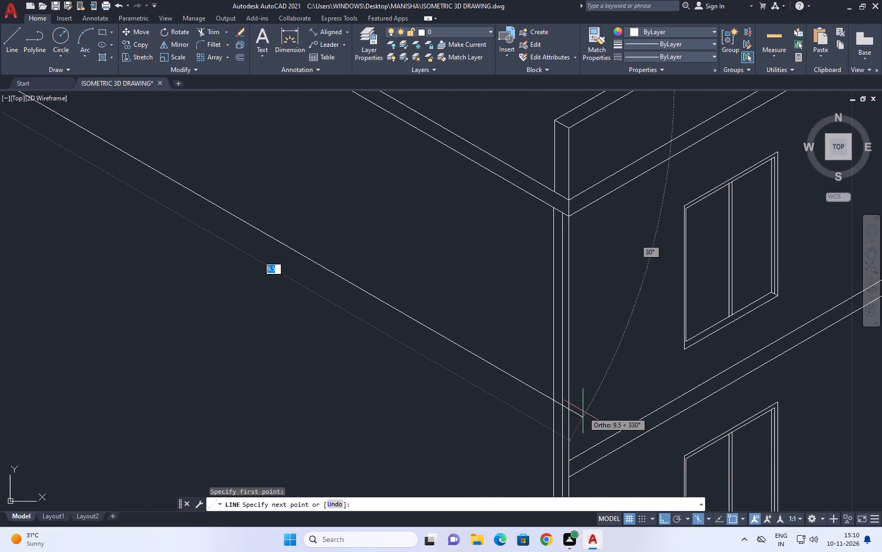
click(591, 422)
right_click(612, 343)
click(648, 354)
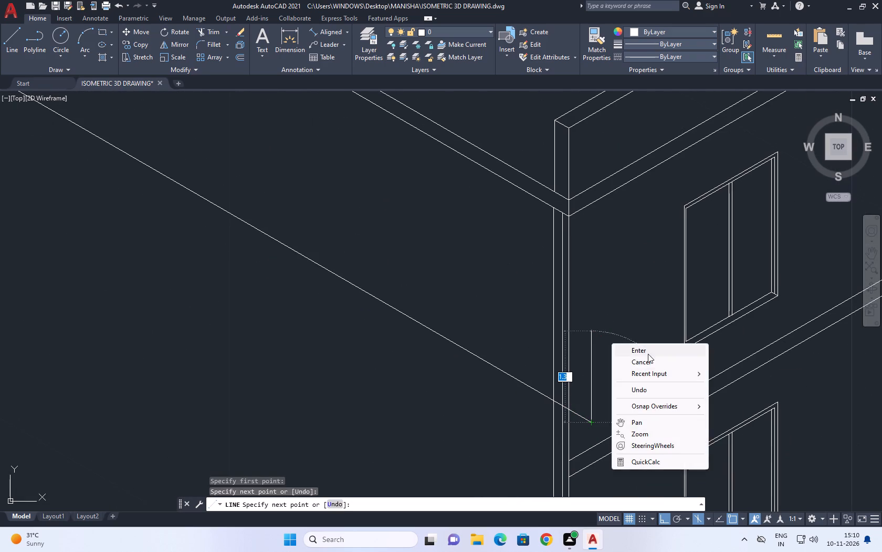
Trim the new floor line's overrun across and beyond the corner column so it ends at the column's inner edge.
click(198, 28)
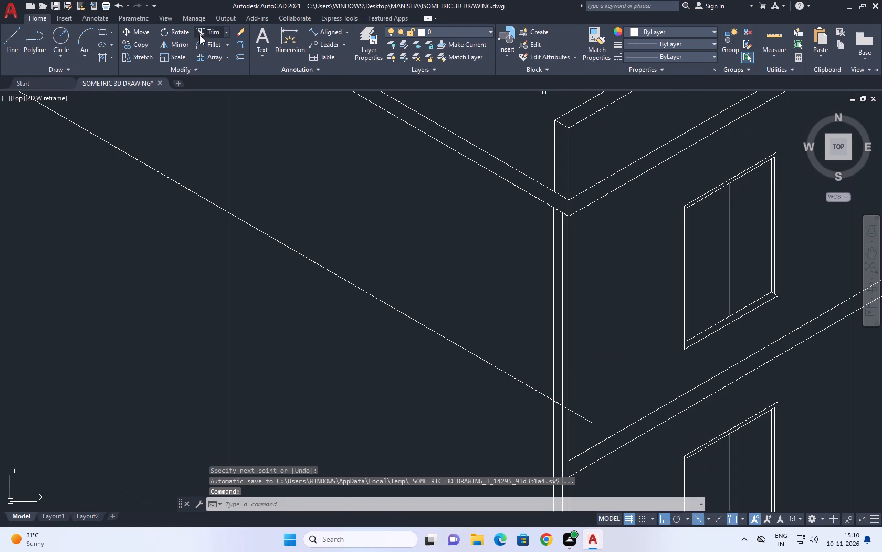
scroll(559, 421, up, 2)
click(555, 383)
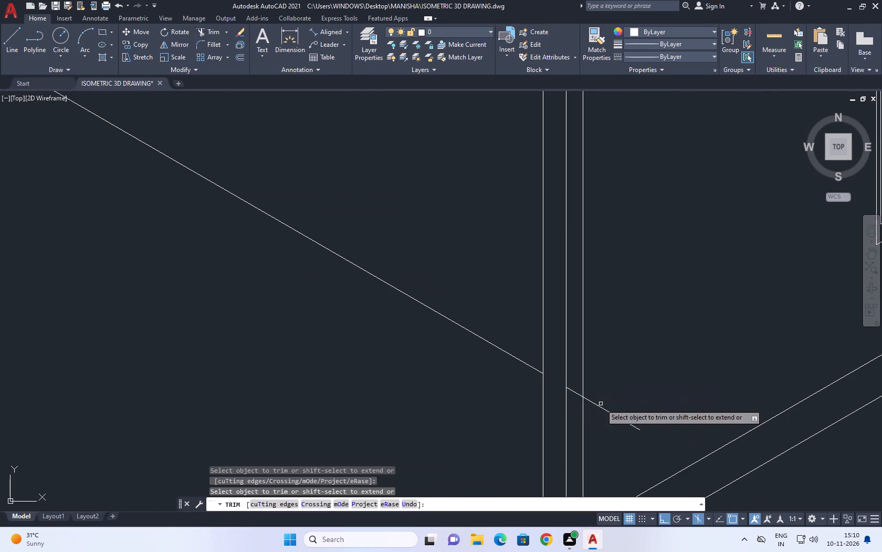
click(610, 416)
click(602, 404)
click(576, 394)
right_click(594, 371)
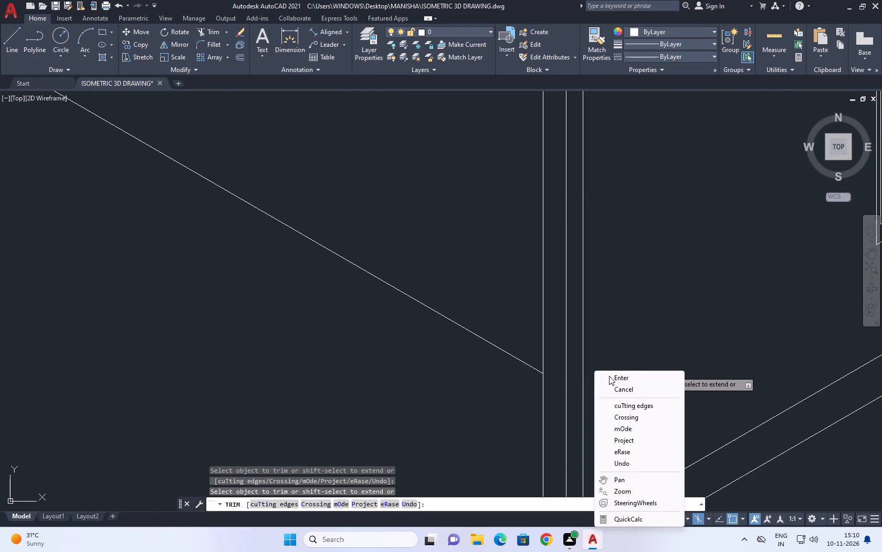
drag(609, 376, 610, 381)
Copy the trimmed floor line from its inner-column end down to the two lower division points on that column.
scroll(619, 335, down, 6)
click(539, 306)
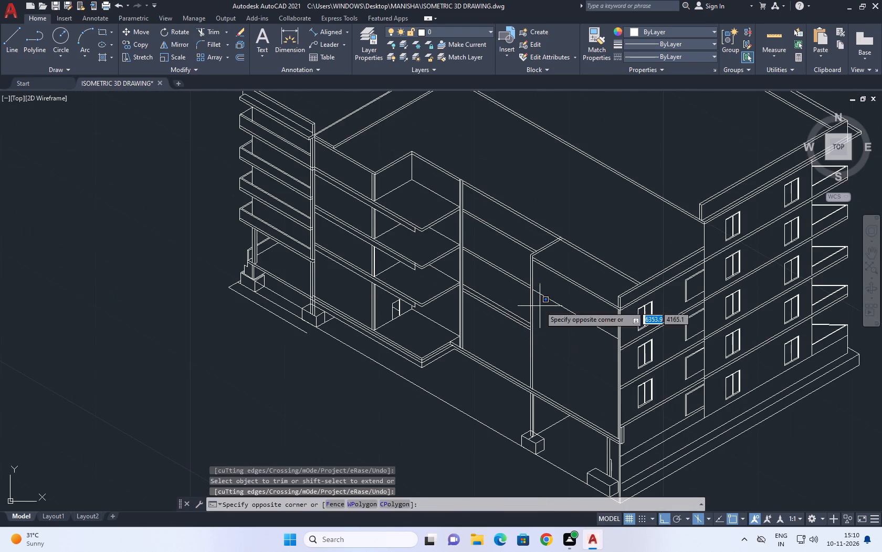
click(546, 289)
click(547, 292)
click(547, 308)
click(563, 304)
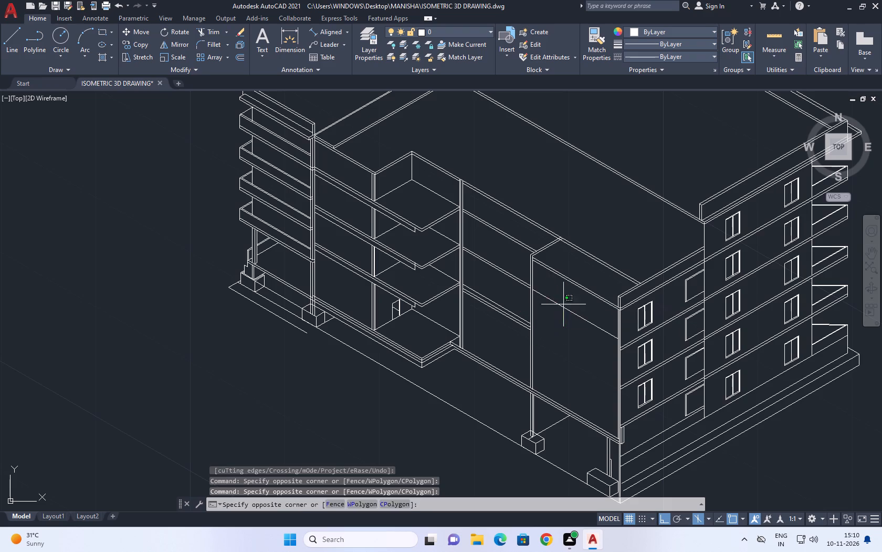
click(559, 310)
drag(139, 44, 140, 50)
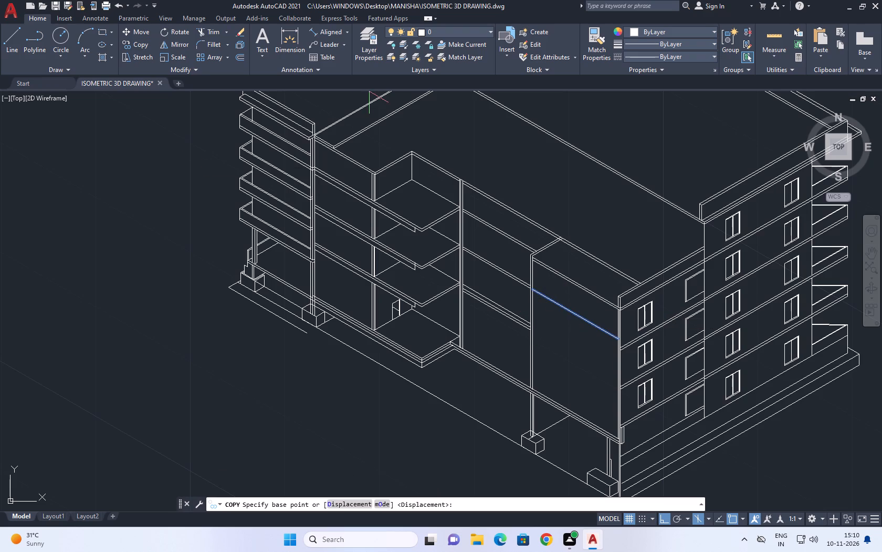
scroll(535, 292, up, 2)
click(526, 283)
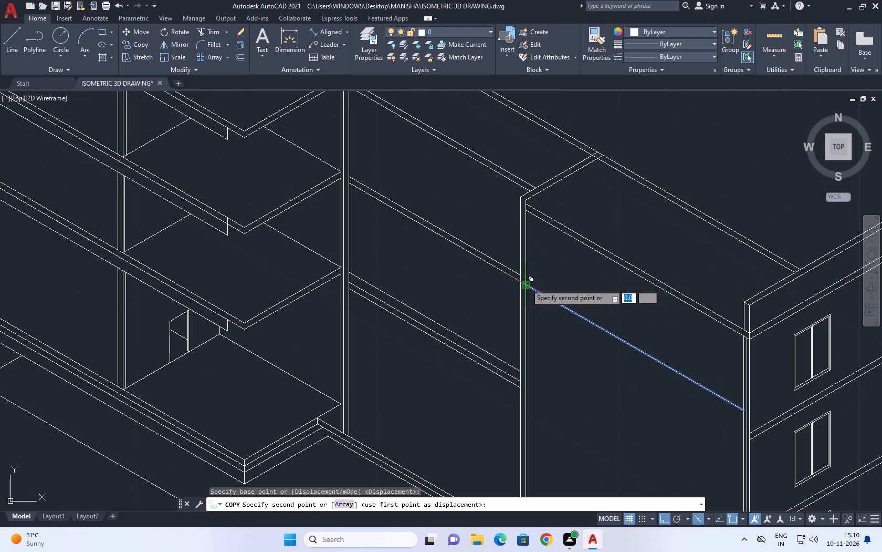
scroll(530, 292, down, 2)
scroll(528, 320, up, 2)
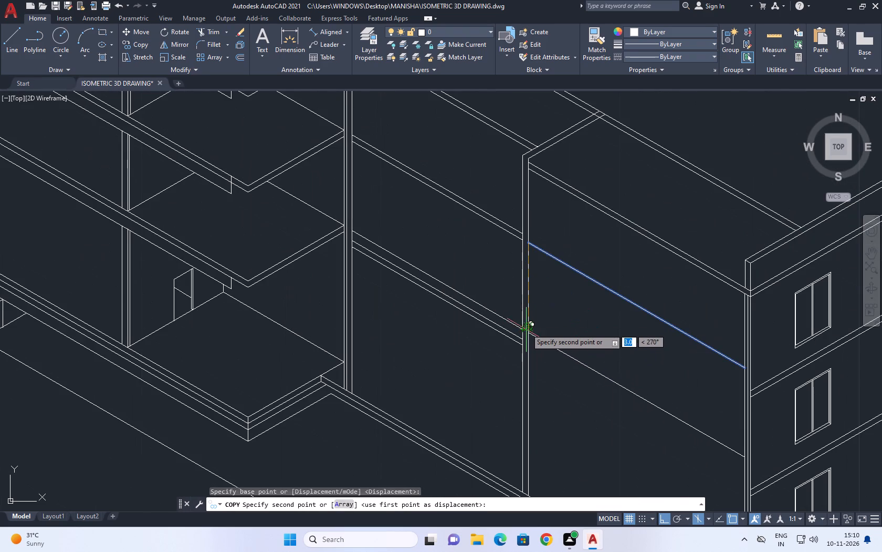
click(527, 328)
scroll(530, 302, down, 3)
scroll(532, 326, up, 1)
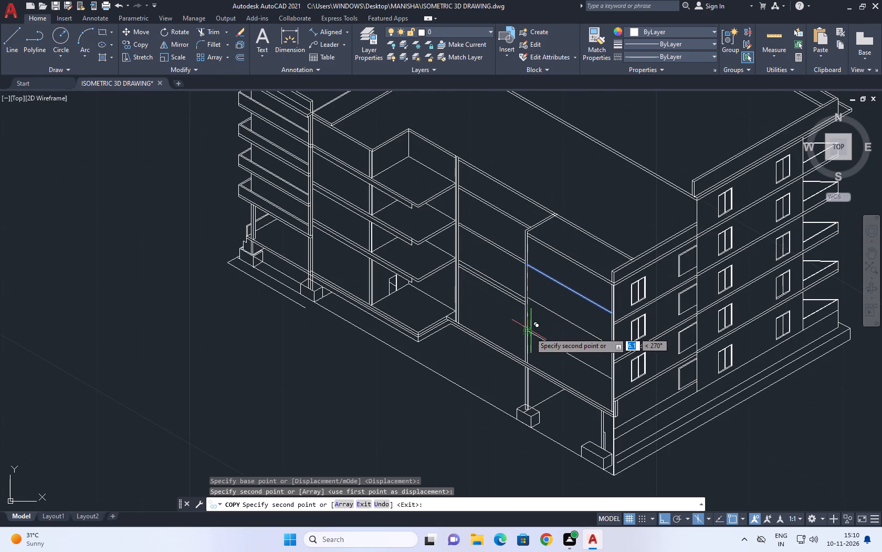
click(529, 333)
right_click(563, 337)
click(573, 347)
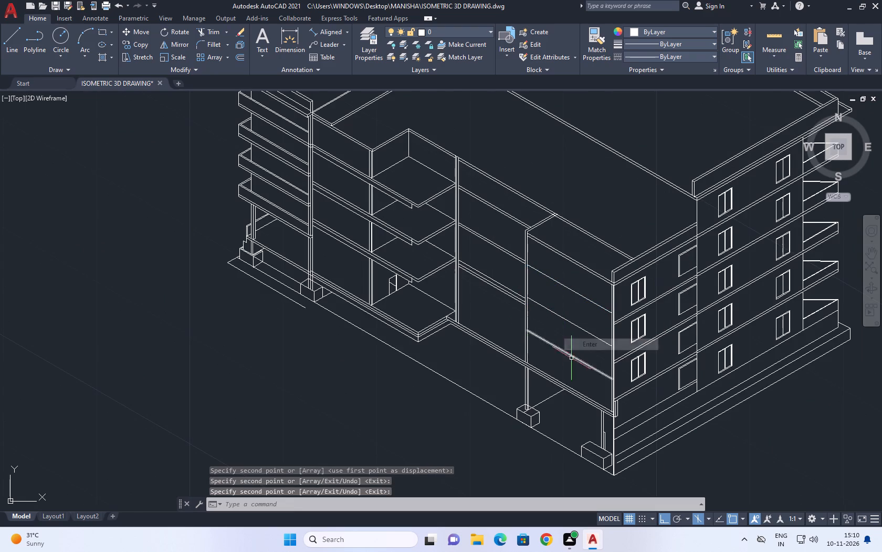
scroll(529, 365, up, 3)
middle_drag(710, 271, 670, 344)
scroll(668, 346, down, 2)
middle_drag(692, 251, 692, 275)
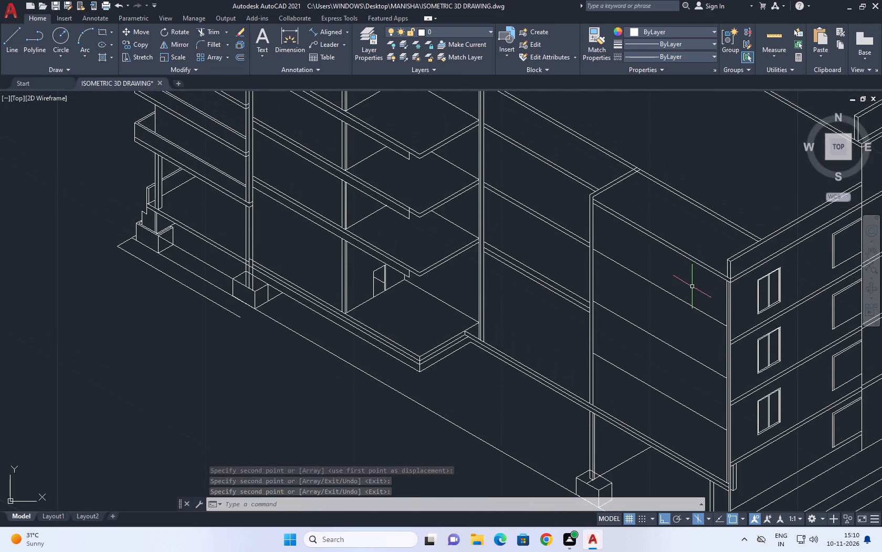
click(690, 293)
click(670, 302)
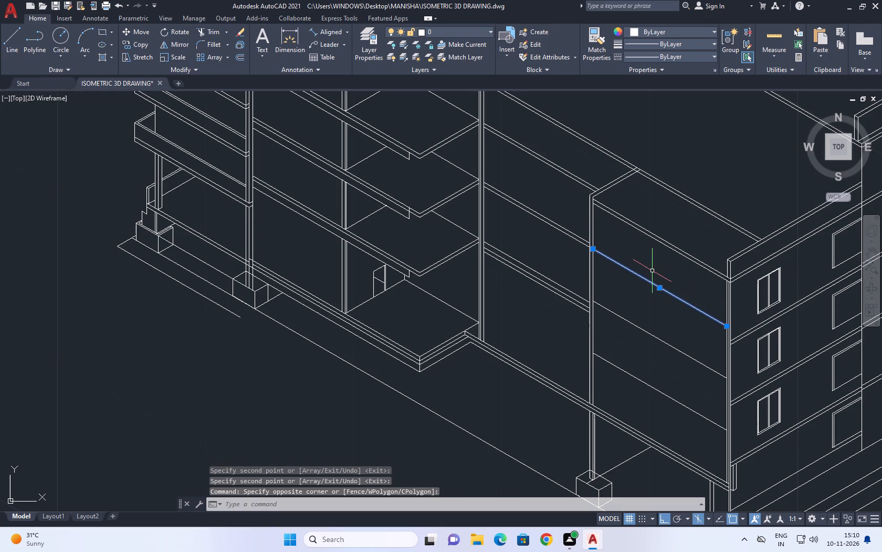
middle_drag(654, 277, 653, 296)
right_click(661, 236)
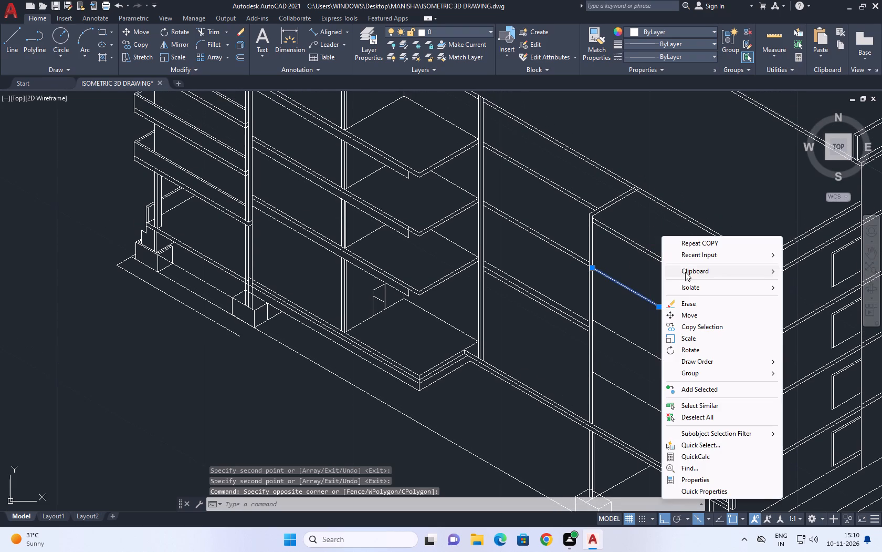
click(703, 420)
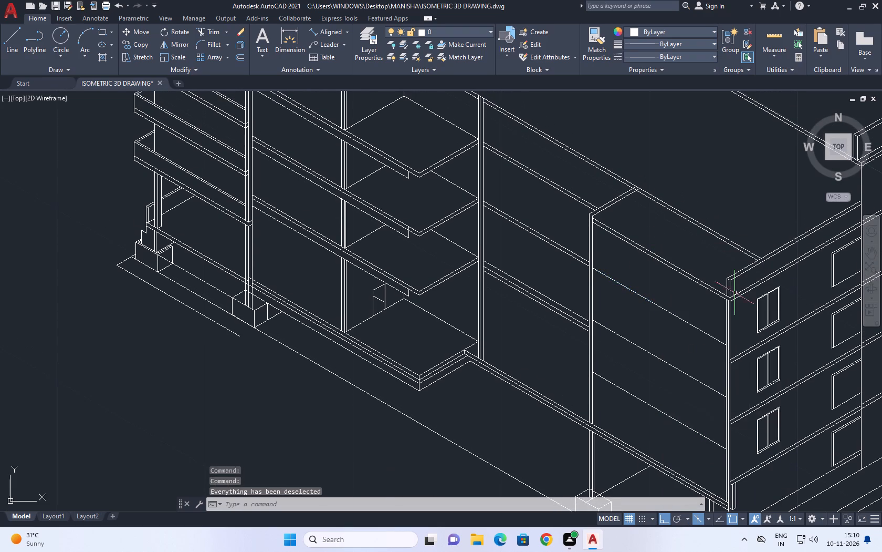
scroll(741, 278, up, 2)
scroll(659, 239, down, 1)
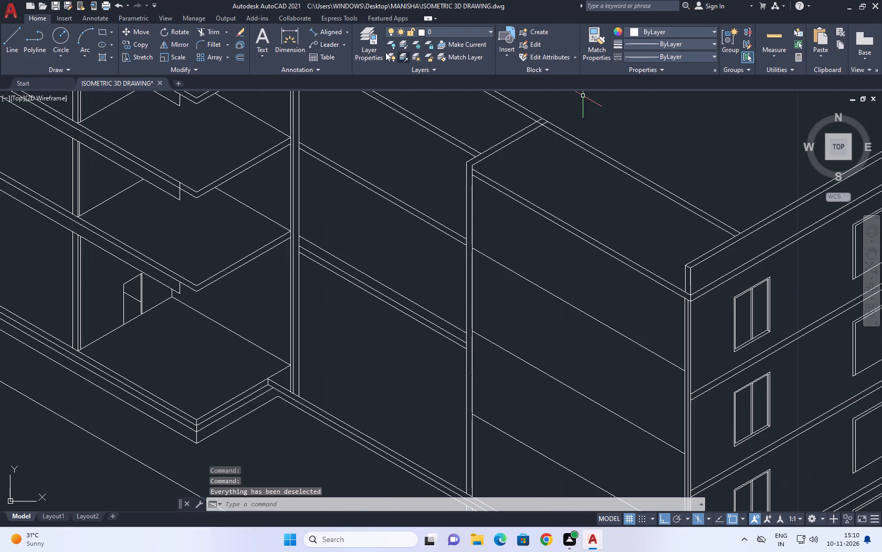
Trim away the two long roof-edge lines spanning from the inner column to the corner column in the end bay.
click(200, 30)
click(629, 231)
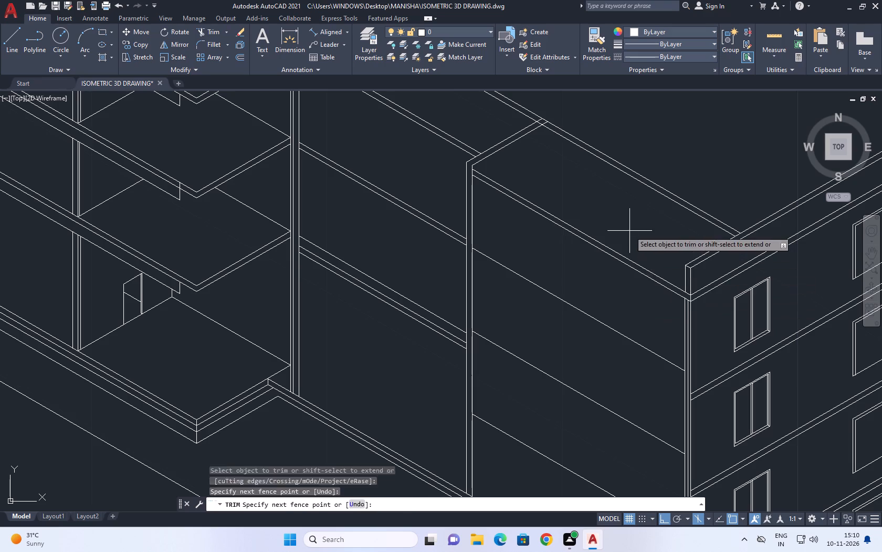
click(607, 290)
right_click(623, 248)
click(659, 269)
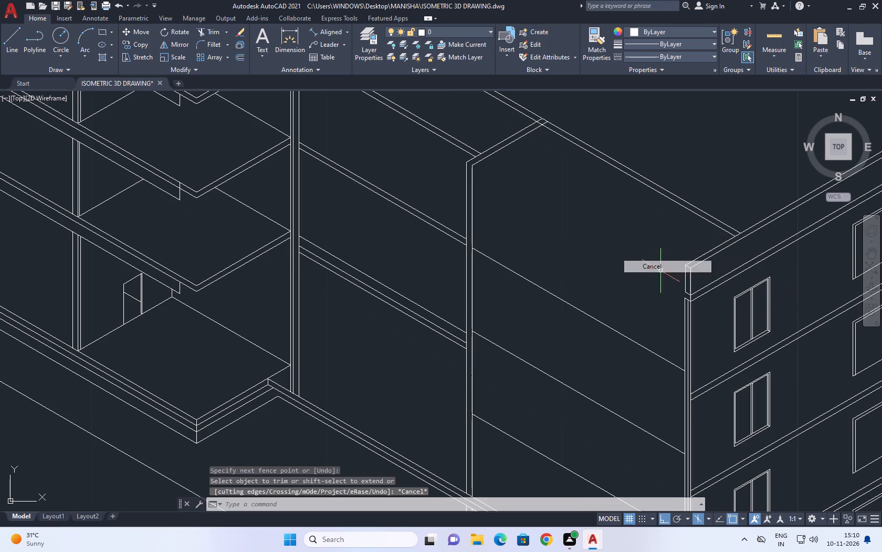
Erase the short leftover piece of roof-edge line across the top of the corner column.
scroll(704, 286, up, 4)
click(677, 294)
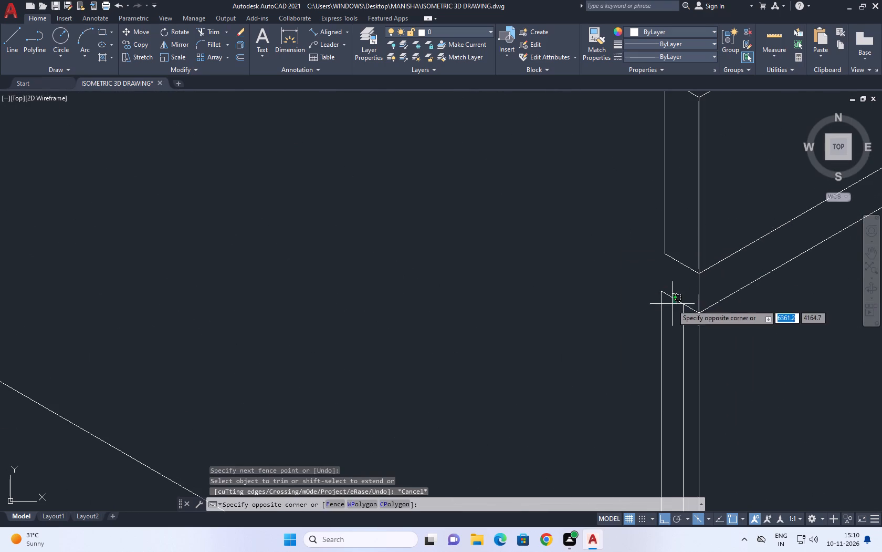
click(671, 305)
right_click(657, 262)
click(691, 328)
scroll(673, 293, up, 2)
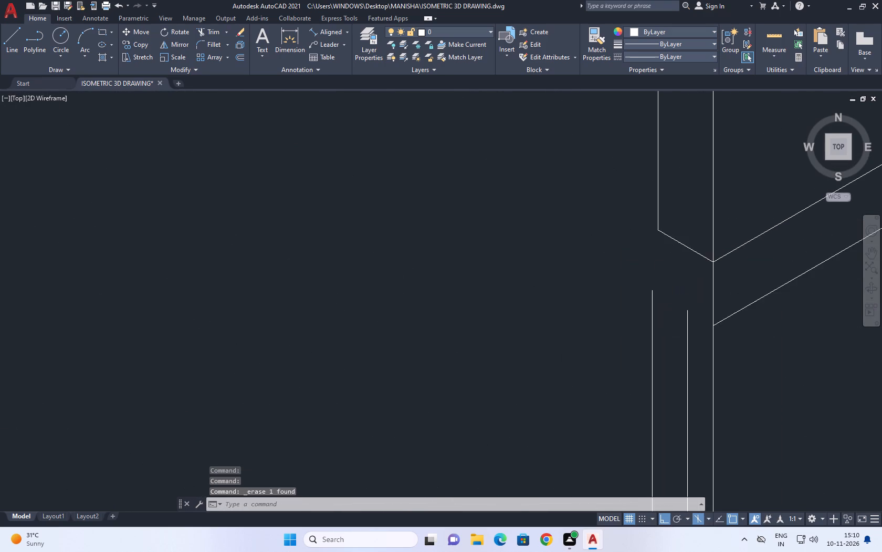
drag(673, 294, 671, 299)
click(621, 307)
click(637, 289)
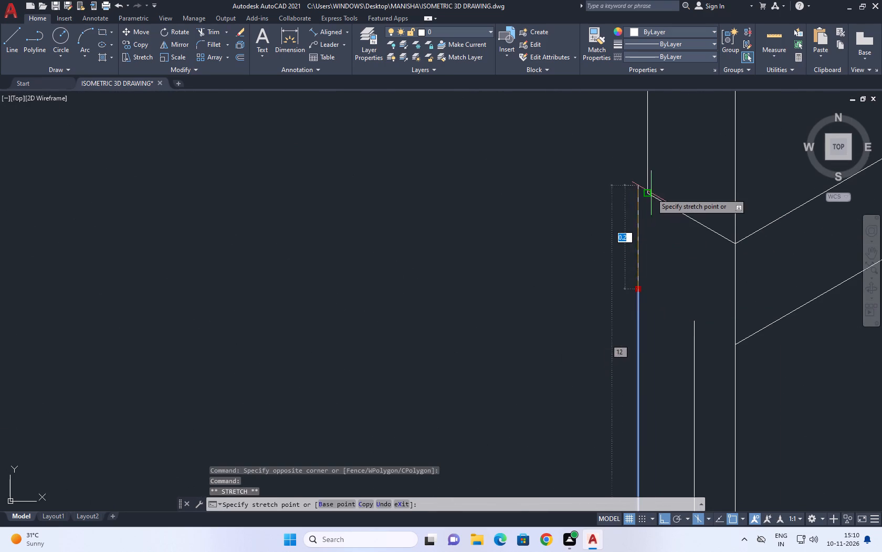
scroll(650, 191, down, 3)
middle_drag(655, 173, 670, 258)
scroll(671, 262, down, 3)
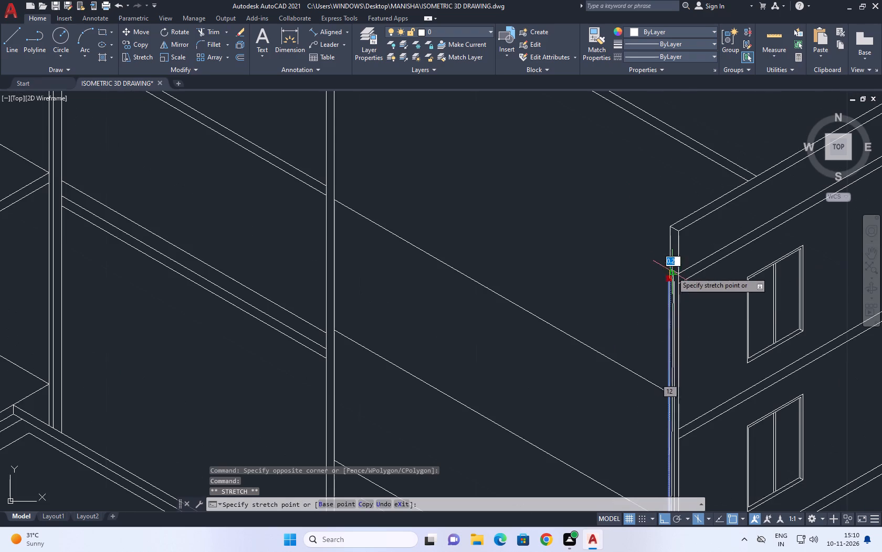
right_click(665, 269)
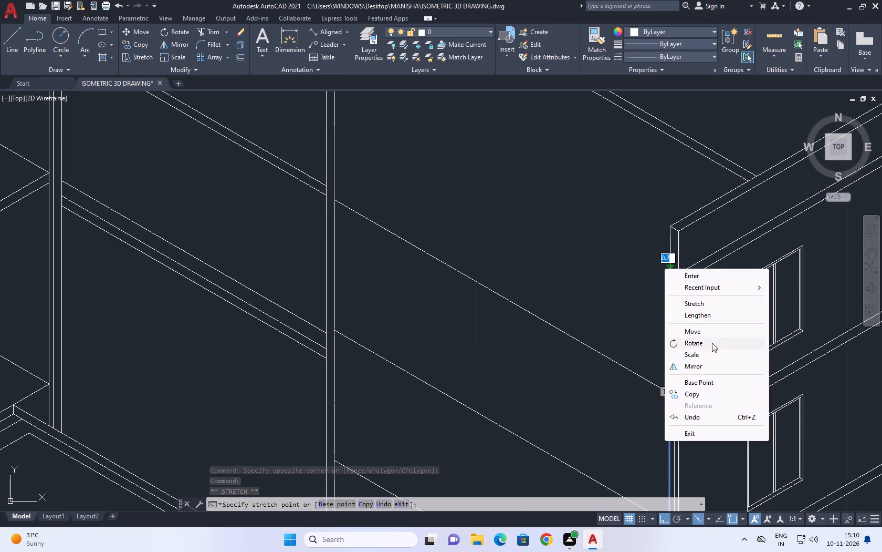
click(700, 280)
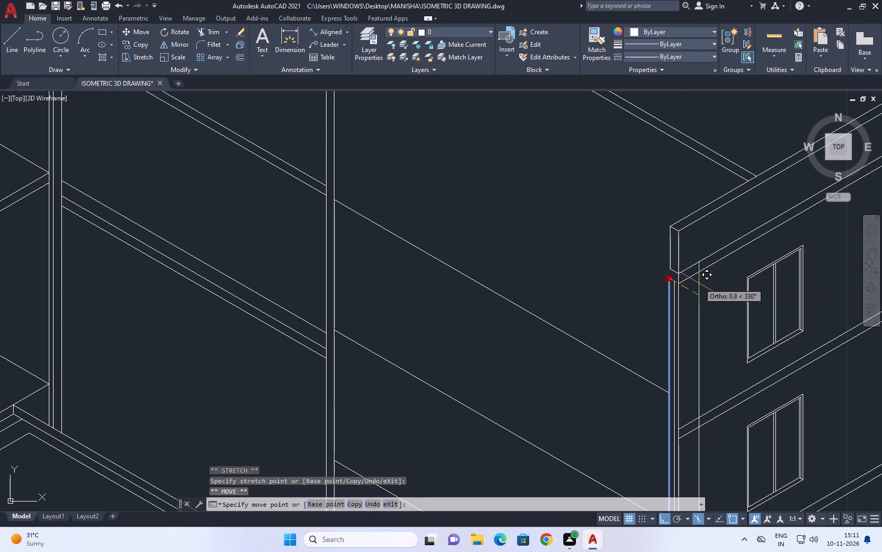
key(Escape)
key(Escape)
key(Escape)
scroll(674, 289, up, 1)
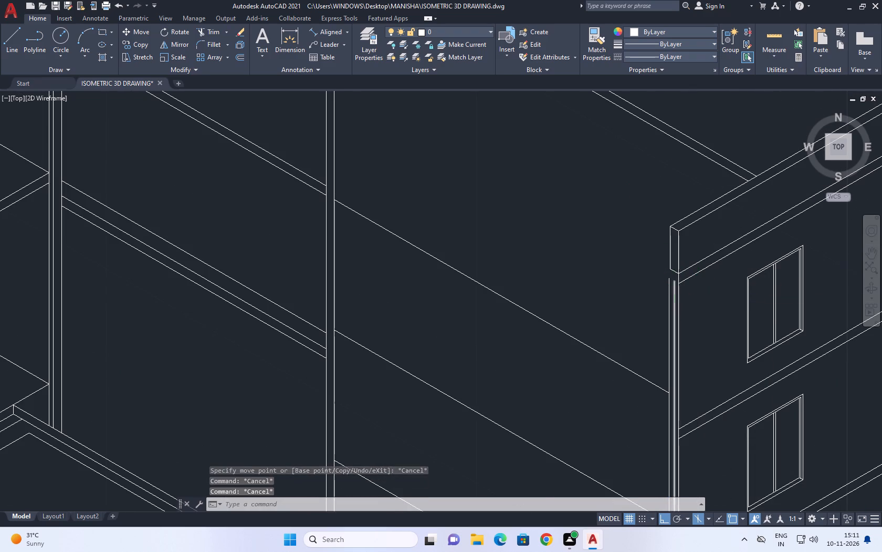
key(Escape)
Erase the corner column's innermost vertical line, just below the parapet end.
scroll(668, 271, up, 2)
click(669, 282)
click(644, 293)
scroll(642, 287, down, 9)
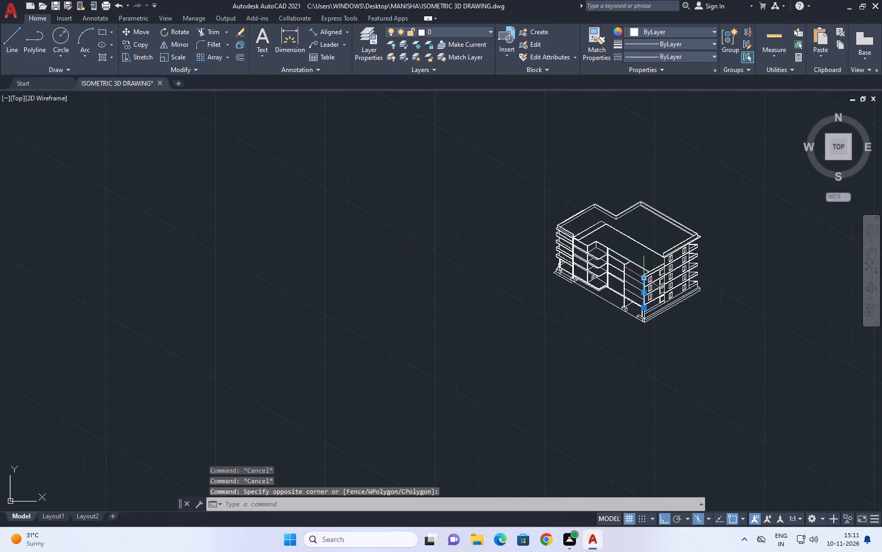
key(Delete)
scroll(663, 307, up, 1)
key(Delete)
Extend the parapet end's inner vertical edge down to the lower slab as the corner column's inner edge.
scroll(658, 353, up, 1)
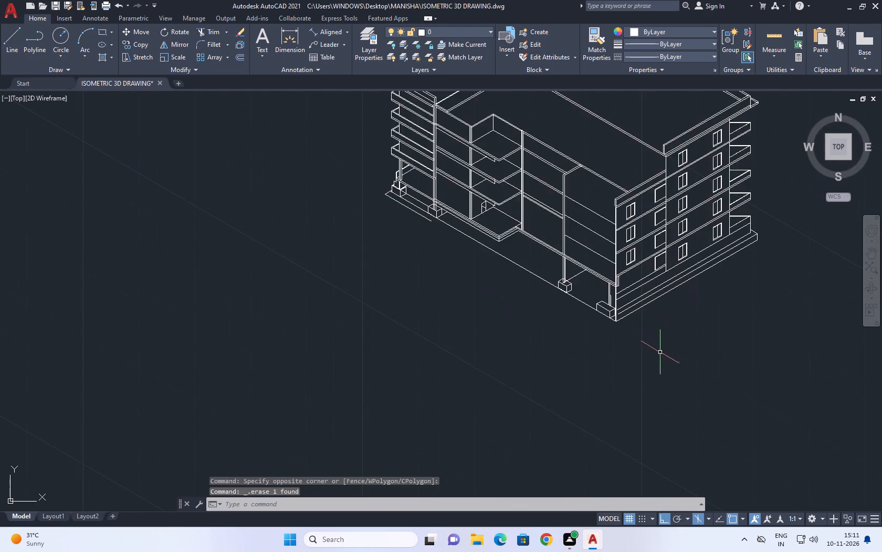
scroll(659, 278, up, 2)
middle_drag(589, 221, 653, 371)
text(EX)
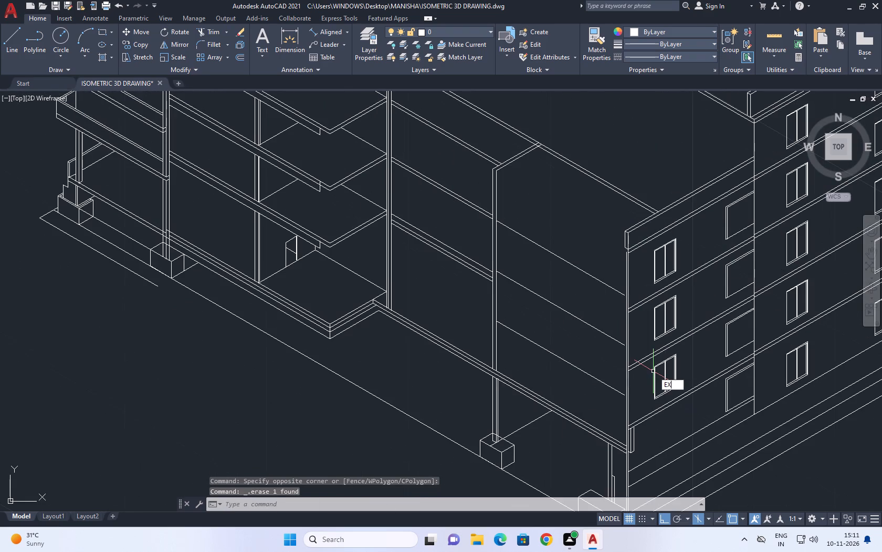
key(space)
scroll(621, 254, up, 1)
click(625, 235)
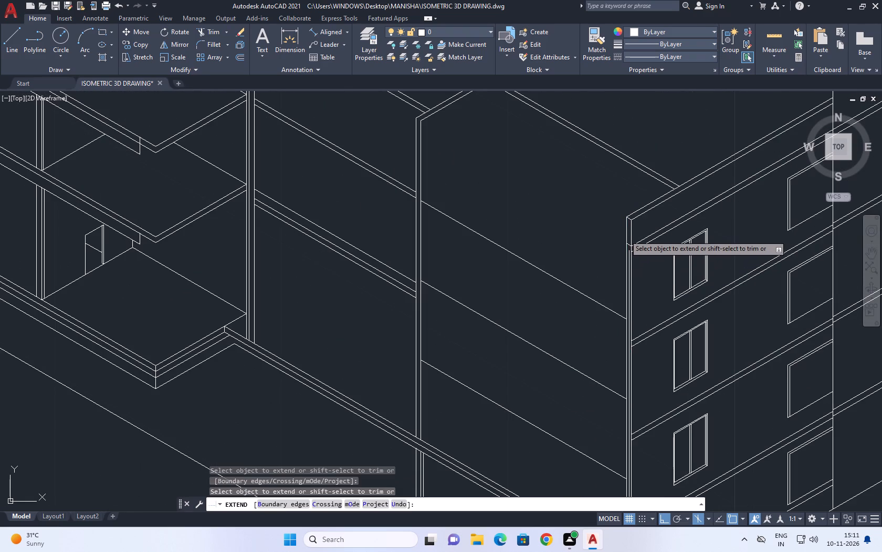
key(Escape)
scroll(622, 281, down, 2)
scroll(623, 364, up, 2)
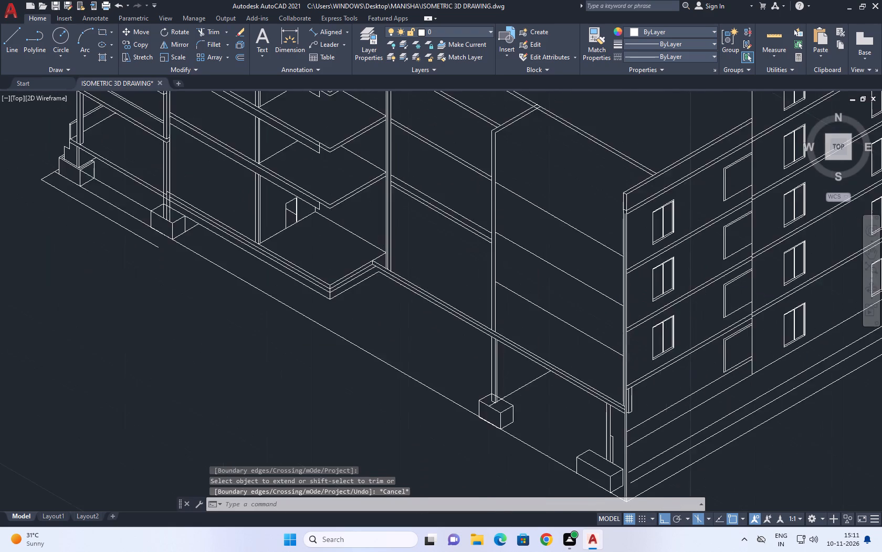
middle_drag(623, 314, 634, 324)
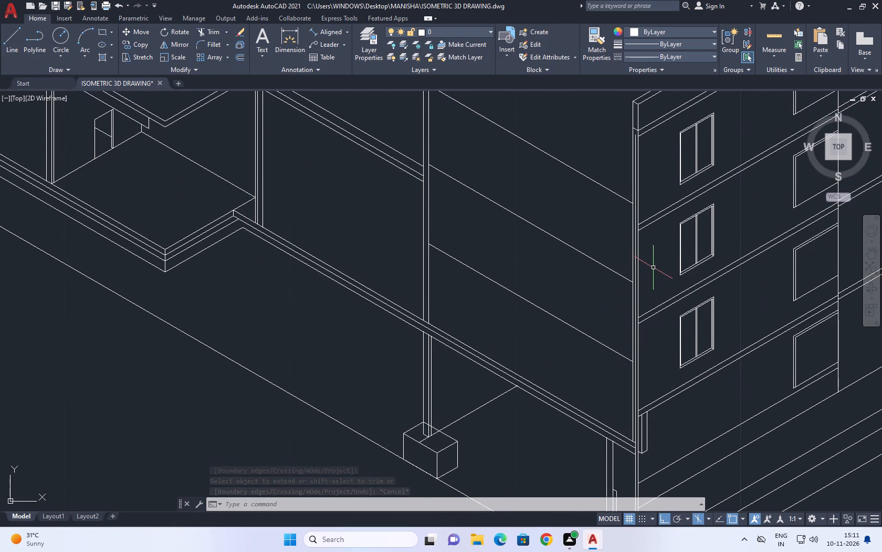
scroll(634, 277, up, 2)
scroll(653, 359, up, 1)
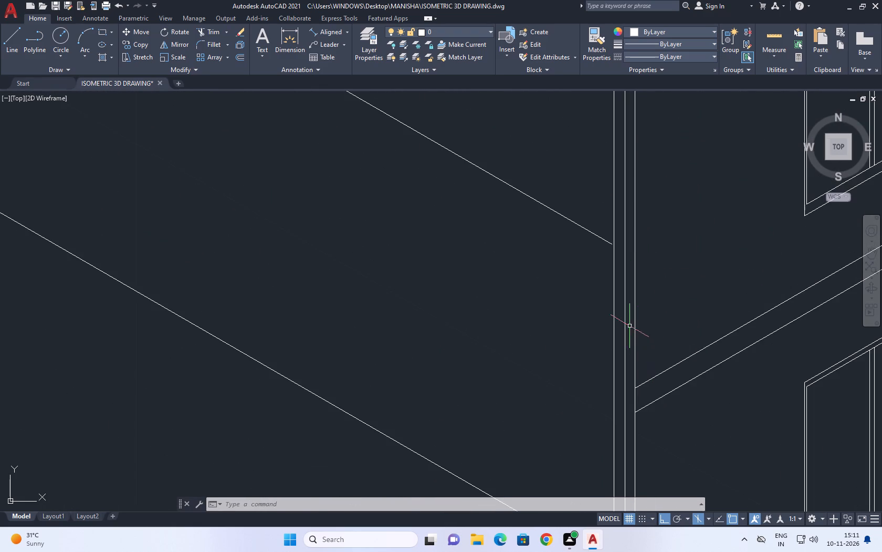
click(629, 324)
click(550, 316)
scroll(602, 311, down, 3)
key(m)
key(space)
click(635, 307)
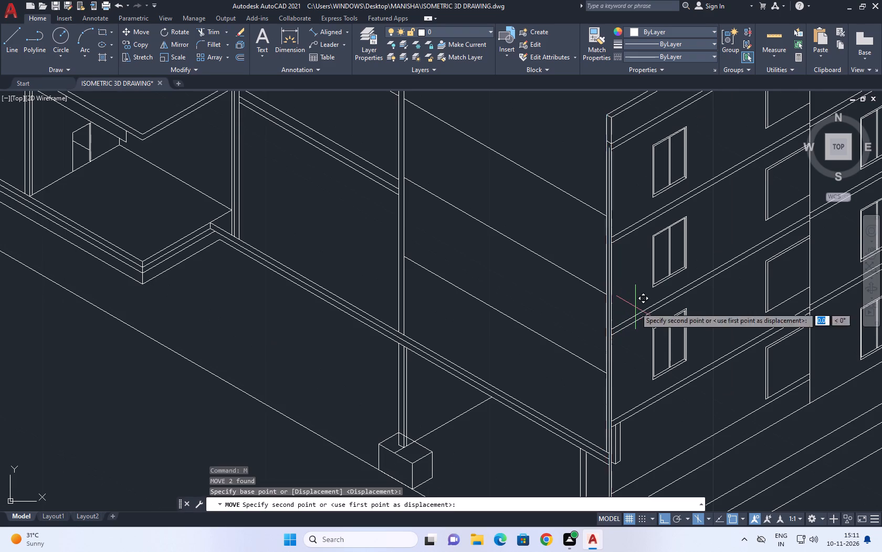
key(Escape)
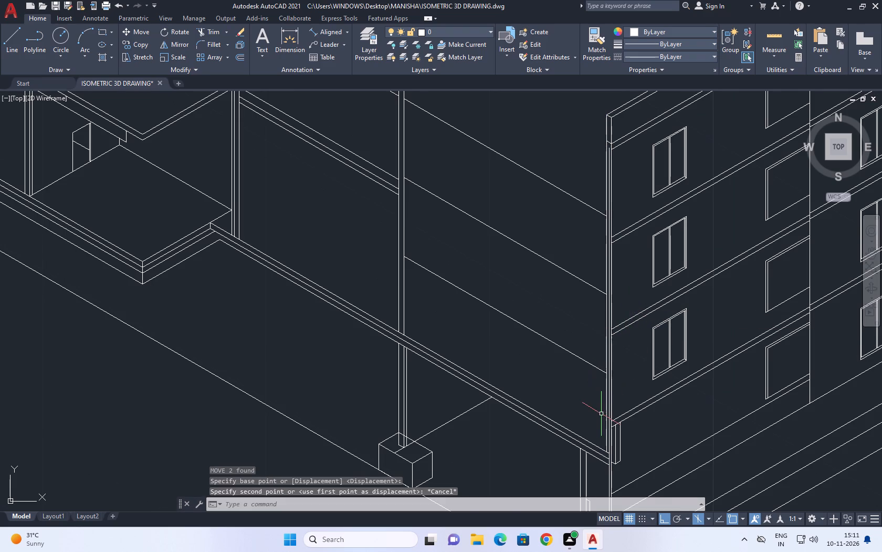
Trim the corner column's second vertical line where it runs below the lower slab's top line.
middle_drag(600, 414, 645, 254)
scroll(653, 286, up, 2)
middle_drag(654, 287, 659, 298)
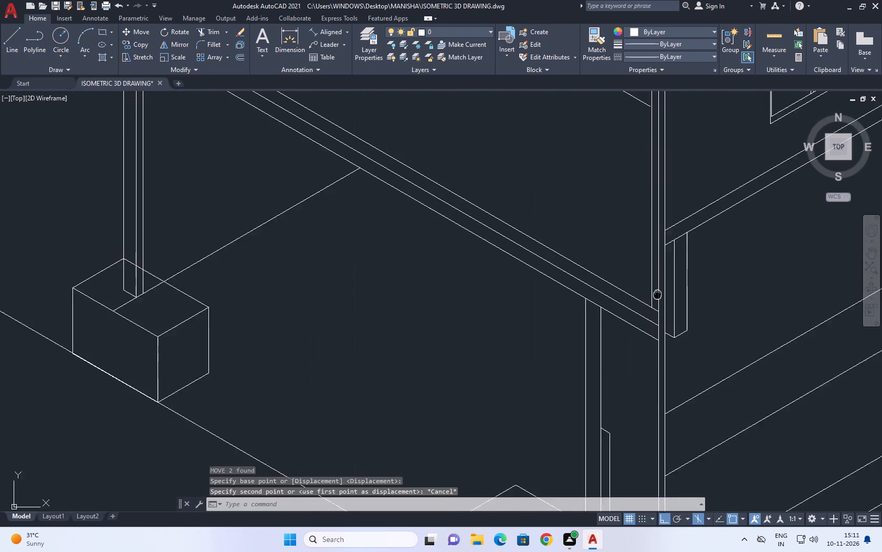
middle_drag(659, 298, 661, 306)
scroll(661, 306, up, 1)
text(TR)
key(space)
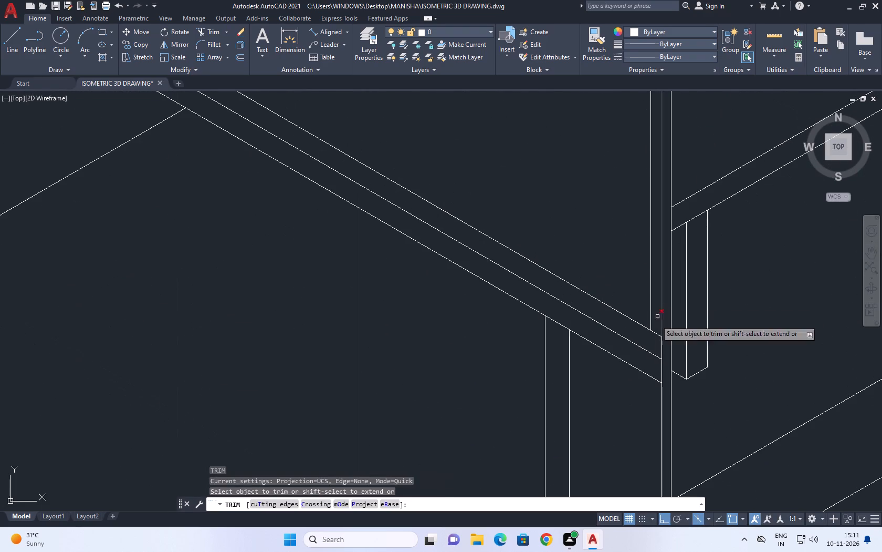
scroll(647, 352, up, 2)
click(678, 334)
click(681, 336)
key(Escape)
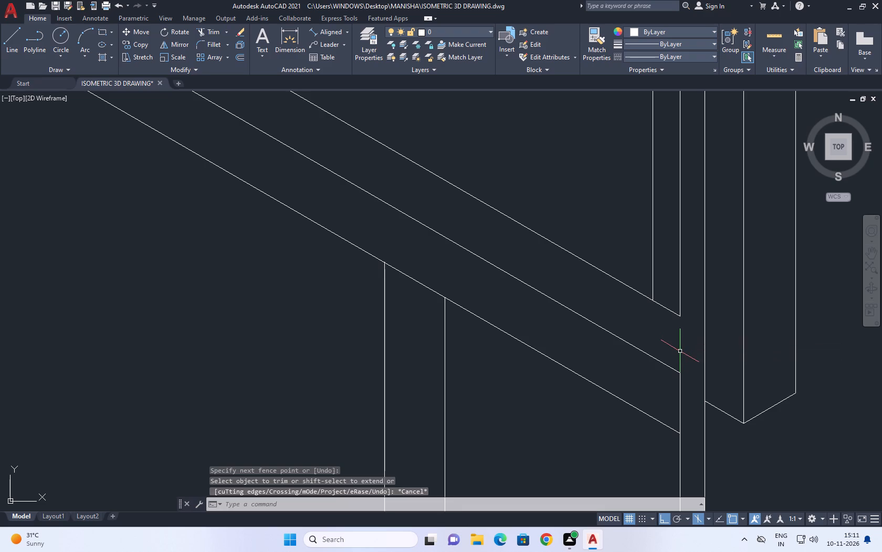
Extend the vertical edge below the corner column up to the lower slab's top line.
text(EX)
key(space)
click(684, 390)
click(649, 382)
key(Escape)
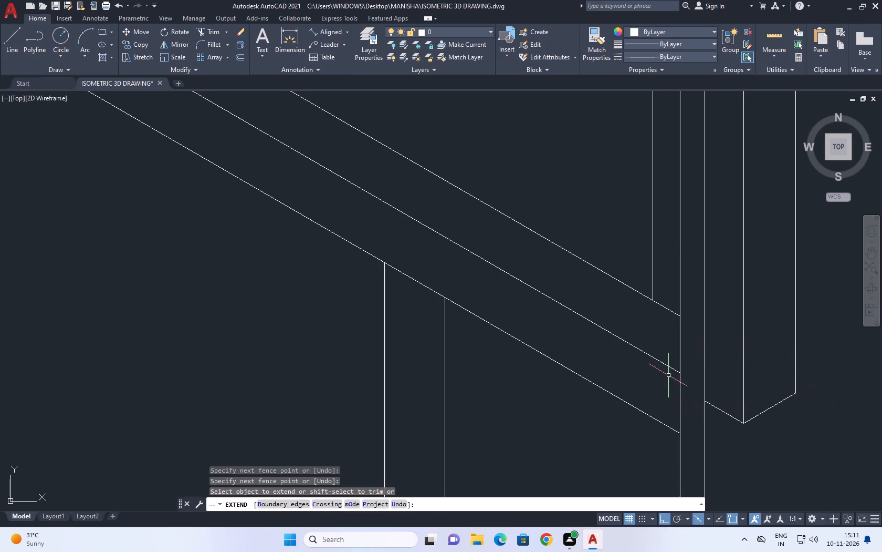
Move the corner column's two inner vertical lines about 0.2 towards the end bay along the 150° isometric direction.
scroll(670, 375, down, 2)
scroll(681, 328, up, 2)
click(672, 324)
click(626, 312)
scroll(638, 320, down, 5)
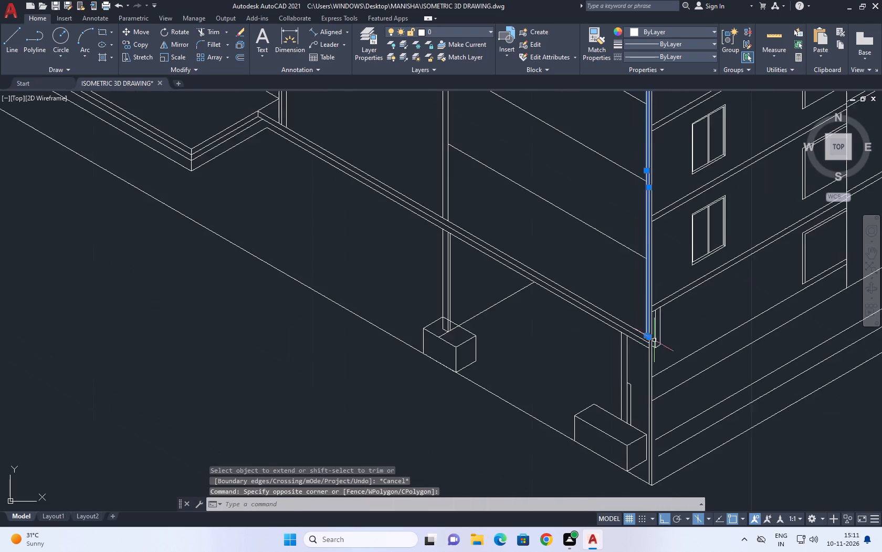
scroll(663, 332, down, 1)
middle_drag(671, 294, 677, 332)
text(M)
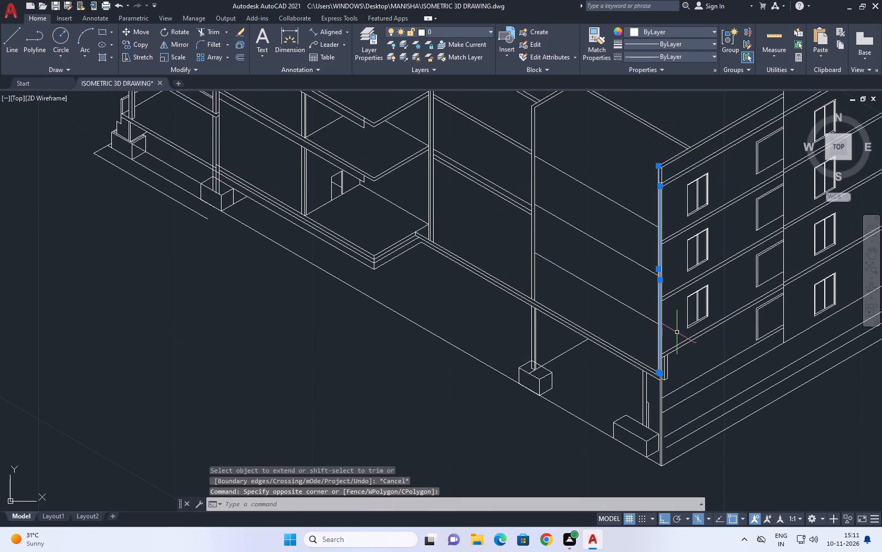
key(space)
scroll(677, 332, up, 3)
click(677, 322)
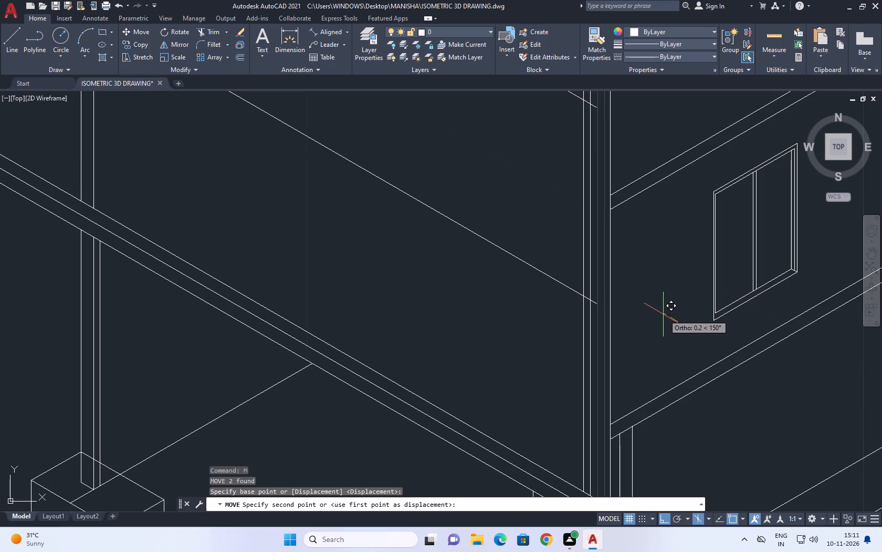
click(660, 313)
Extend the end bay's three floor lines, from lowest to highest, to the building's outer corner edge.
scroll(591, 259, down, 2)
middle_drag(596, 243, 615, 286)
text(EX)
key(space)
scroll(617, 327, up, 3)
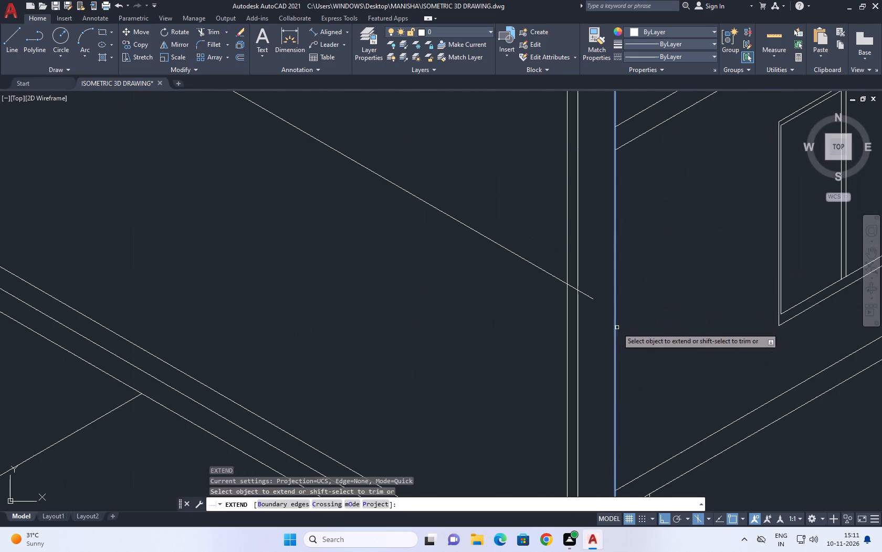
click(597, 294)
click(583, 308)
scroll(601, 308, down, 3)
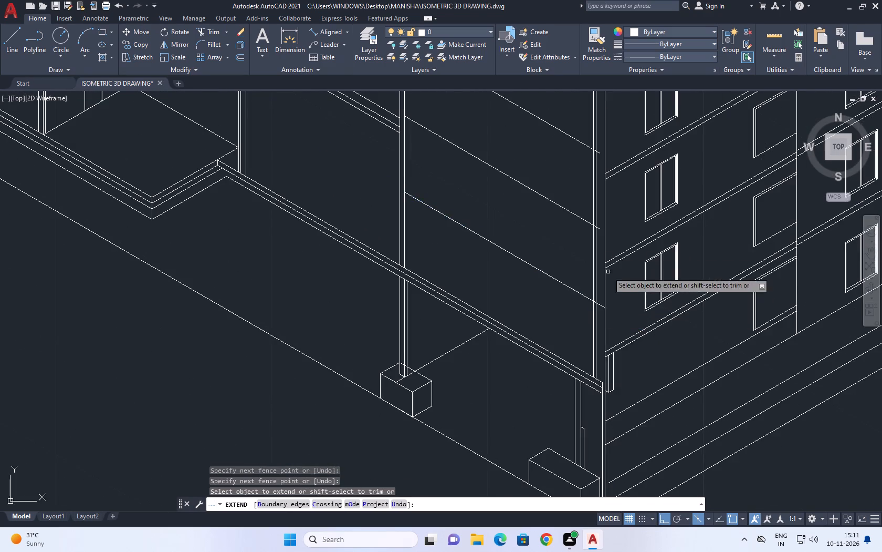
scroll(602, 234, up, 3)
click(589, 219)
scroll(588, 217, down, 2)
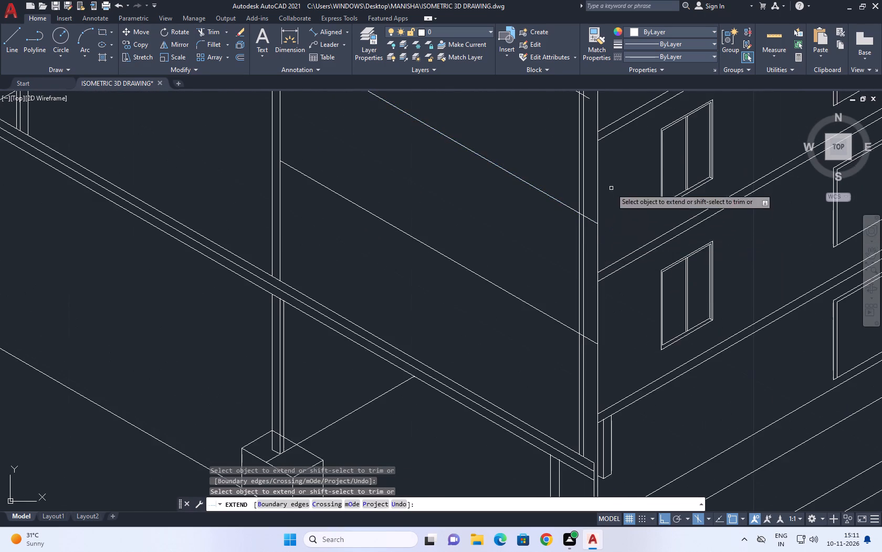
middle_drag(618, 203, 630, 337)
scroll(592, 227, up, 1)
click(597, 233)
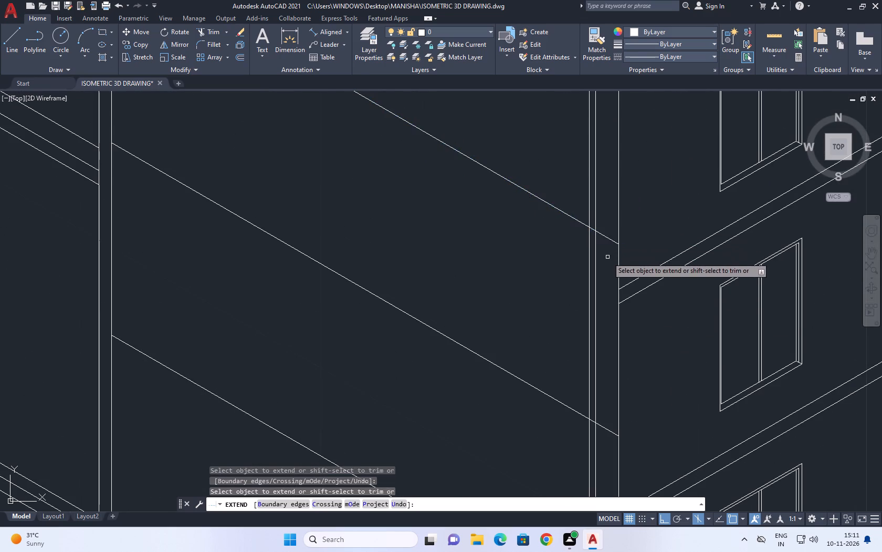
Extend the short return line at the parapet's base in both directions, reaching the corner column's moved inner edge.
scroll(608, 265, down, 2)
middle_drag(652, 201, 660, 250)
scroll(632, 241, up, 3)
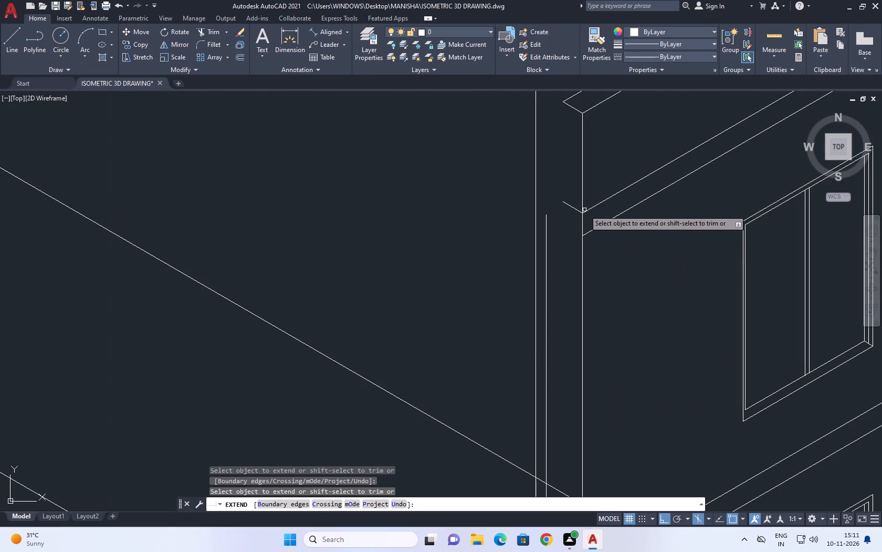
click(579, 202)
click(570, 226)
click(572, 202)
click(563, 210)
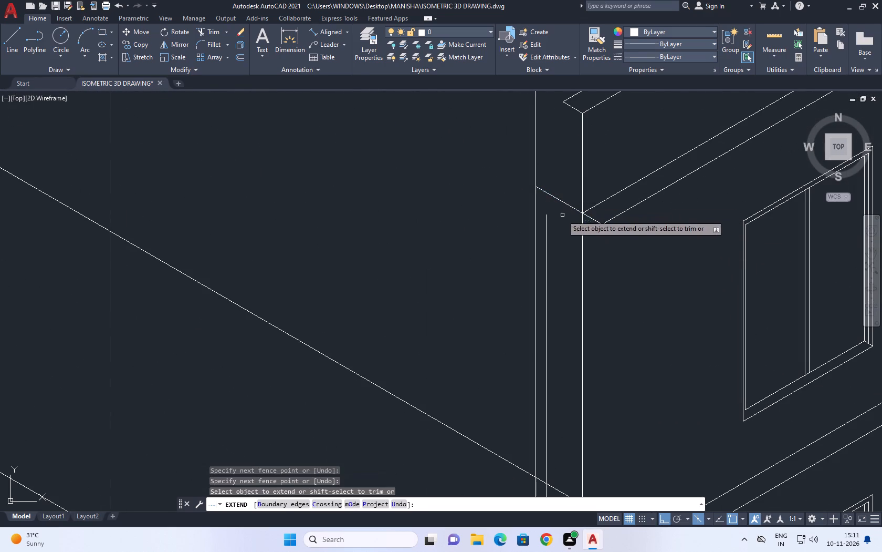
key(Escape)
Draw an isometric line from the corner end of the lower roof-edge line back past the column's inner edge.
key(l)
key(space)
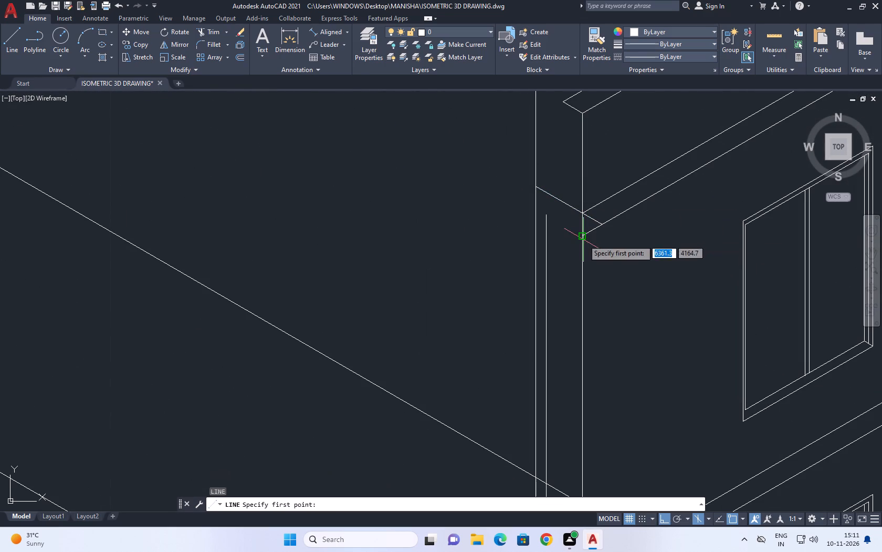
click(583, 240)
click(496, 209)
key(Escape)
Trim the new return line's overrun beyond the column's inner edge and the upper return line's overrun past the building corner.
middle_drag(602, 180, 618, 242)
text(TR)
key(space)
click(539, 252)
click(521, 297)
click(623, 275)
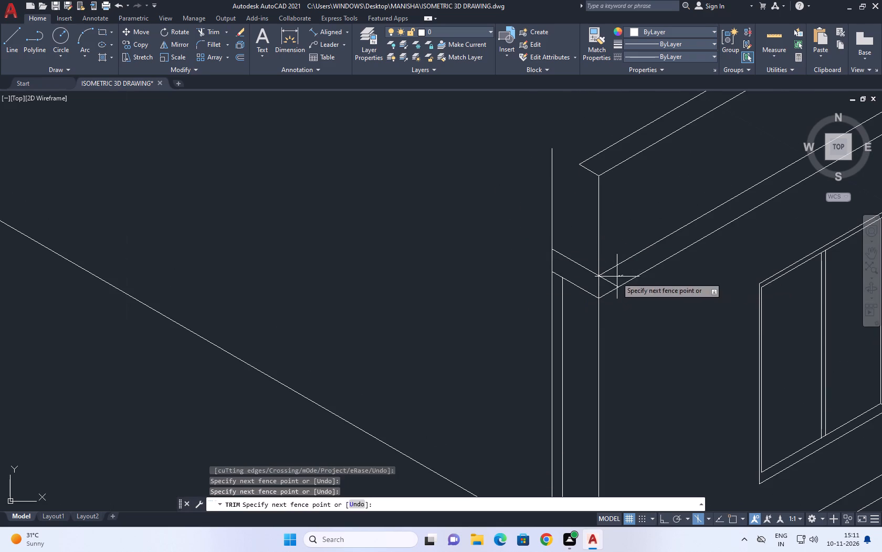
click(600, 289)
scroll(604, 267, down, 2)
key(Escape)
Extend the parapet's two top edge lines at the corner to the moved inner vertical edge.
middle_drag(621, 218, 623, 234)
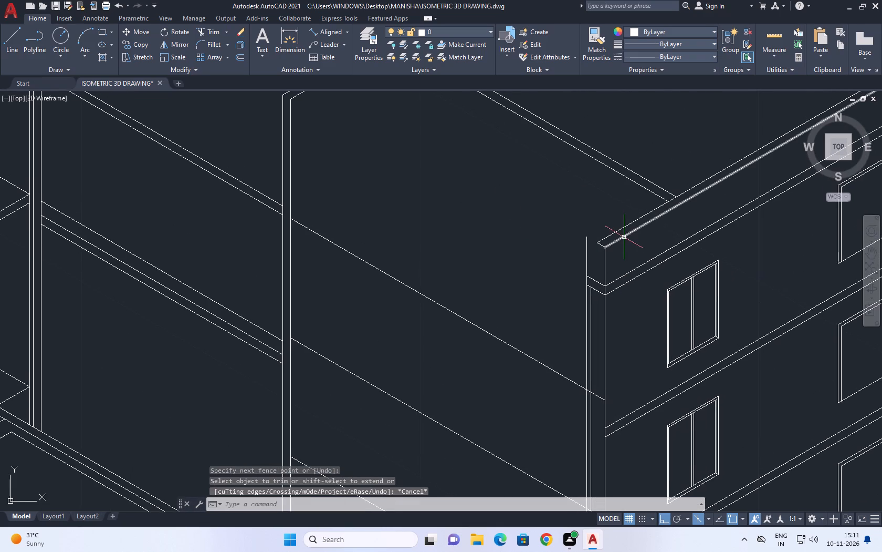
text(EX)
key(space)
click(624, 240)
click(610, 224)
key(Escape)
middle_drag(590, 248, 596, 252)
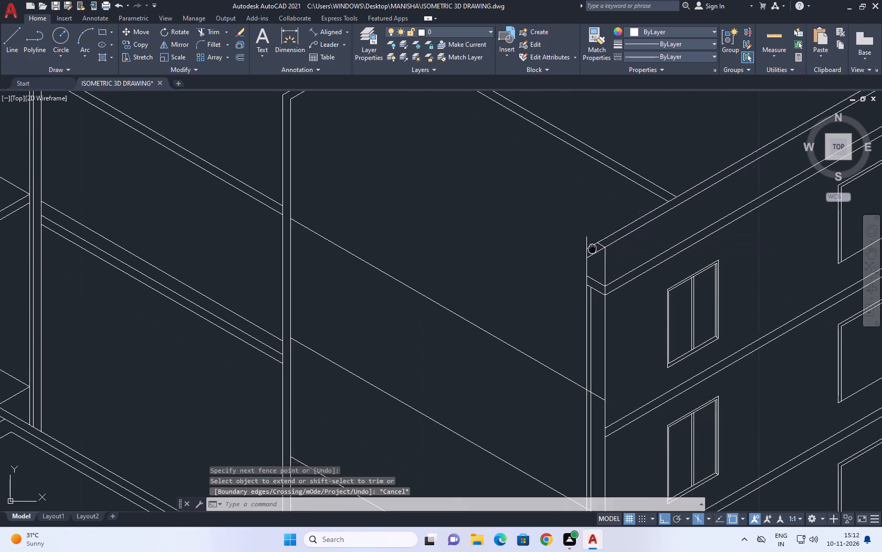
Trim the overrun of the corner column's inner vertical edge above the parapet's top edge.
middle_drag(596, 252, 645, 294)
text(TR)
key(space)
click(645, 277)
click(618, 292)
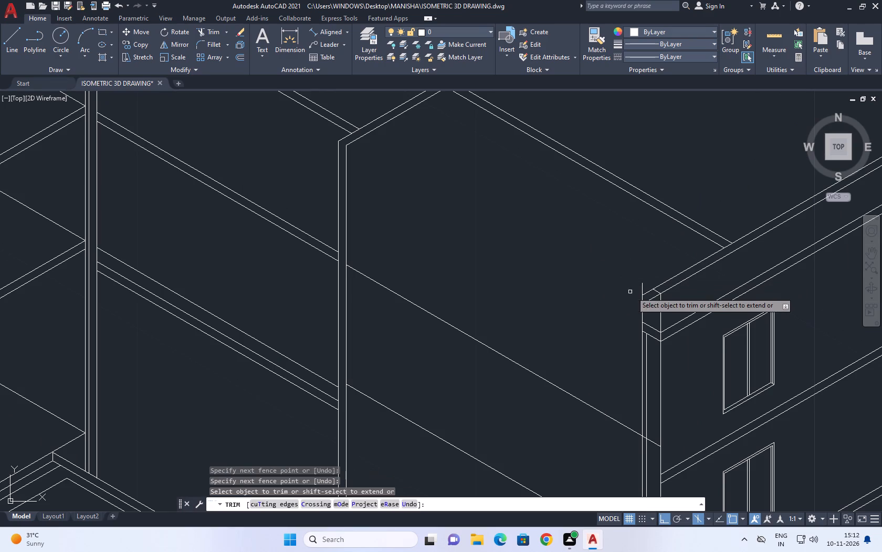
click(646, 279)
click(624, 295)
click(638, 268)
click(638, 289)
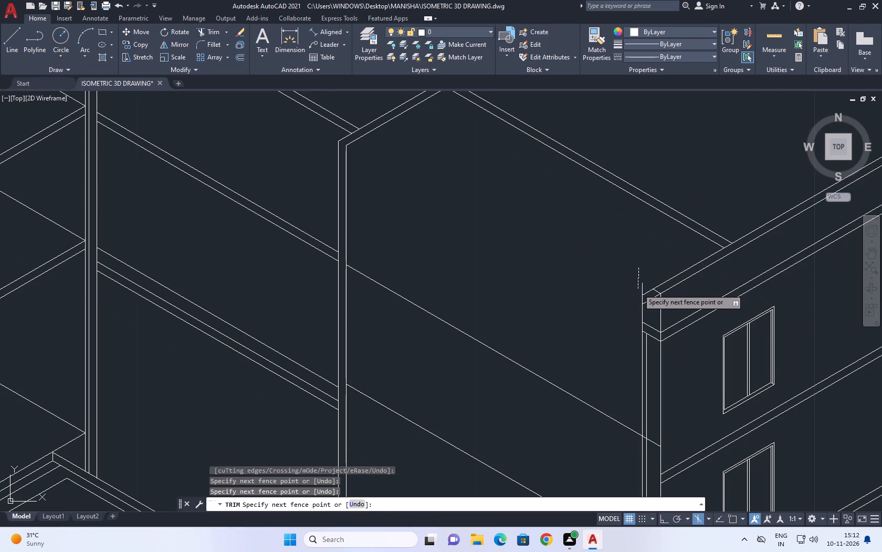
click(642, 285)
scroll(639, 270, down, 2)
key(Escape)
scroll(657, 289, up, 3)
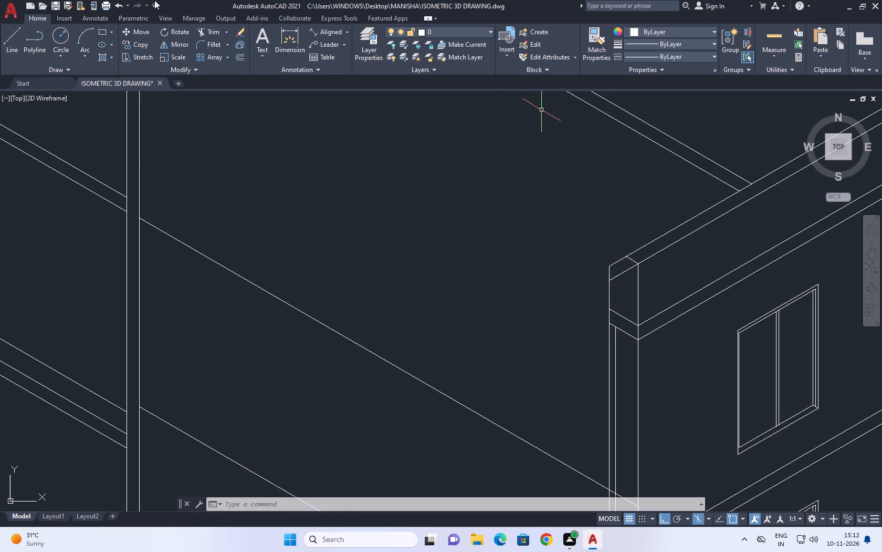
Draw an isometric line about 0.8 long at 330° from the top of the inner vertical edge across the parapet corner.
click(7, 34)
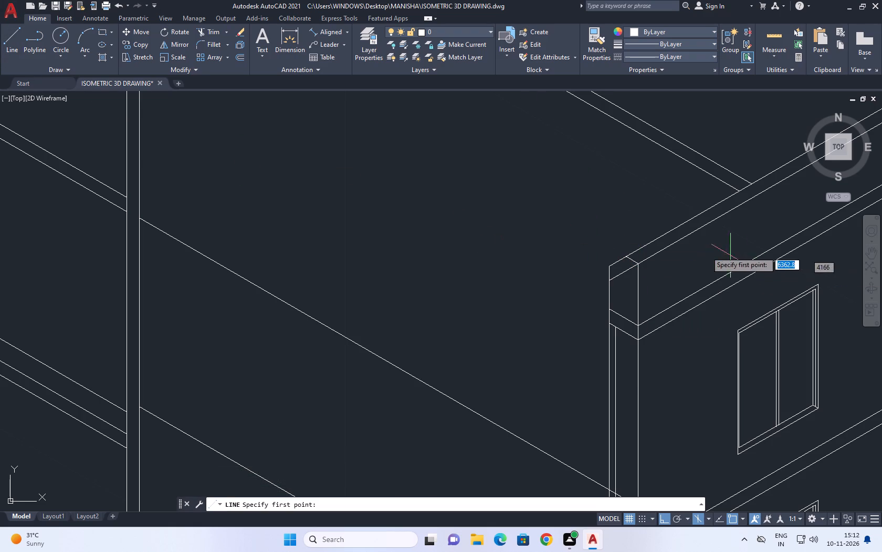
scroll(616, 264, up, 2)
click(595, 270)
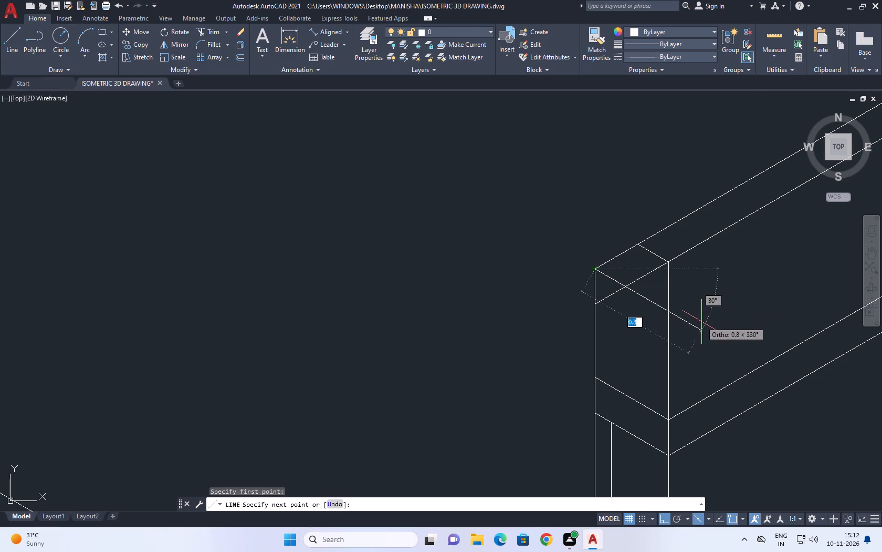
click(702, 322)
right_click(698, 283)
click(740, 298)
Stretch the top end of the parapet corner's outer vertical edge down to meet the new isometric line.
scroll(694, 261, down, 1)
scroll(682, 263, up, 2)
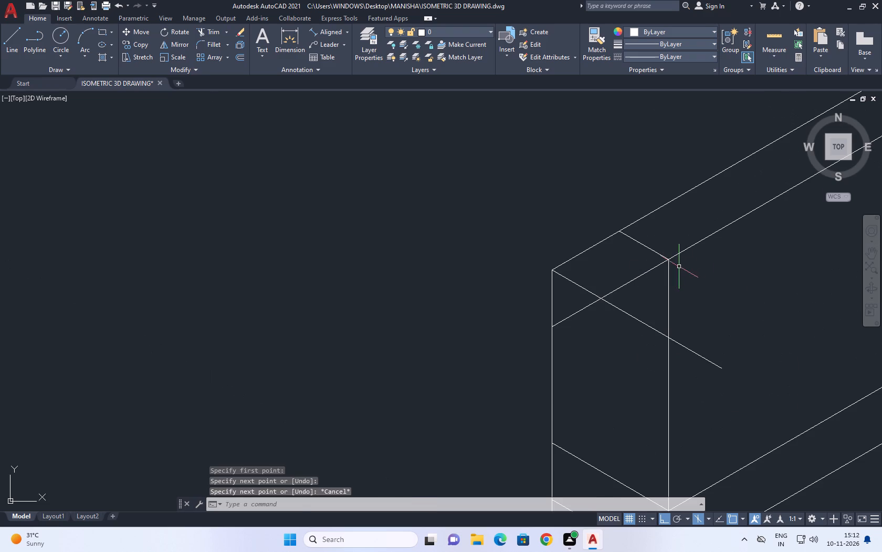
drag(678, 271, 678, 283)
drag(659, 295, 657, 304)
click(667, 260)
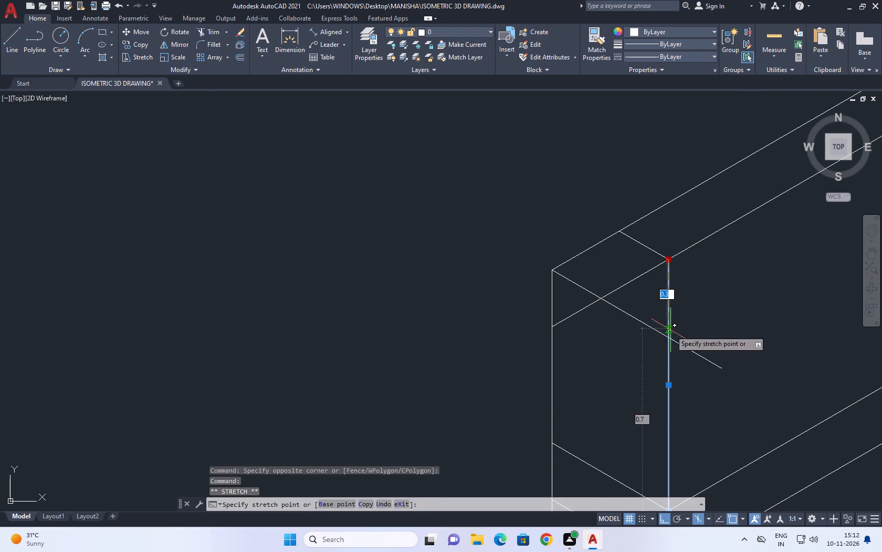
click(670, 335)
right_click(659, 273)
click(681, 198)
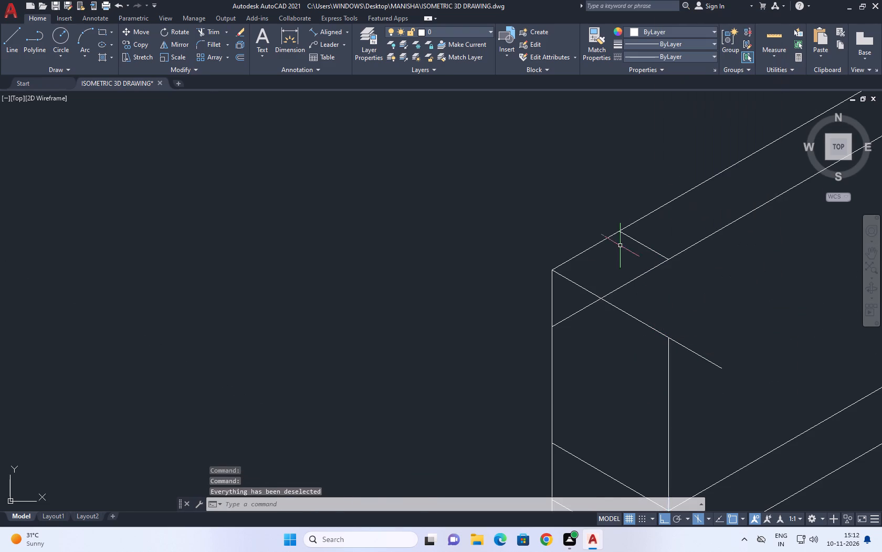
Trim the front top edge beyond the new line, the old short return line, and the new line's overrun past the outer vertical edge.
scroll(603, 264, down, 4)
scroll(611, 265, up, 5)
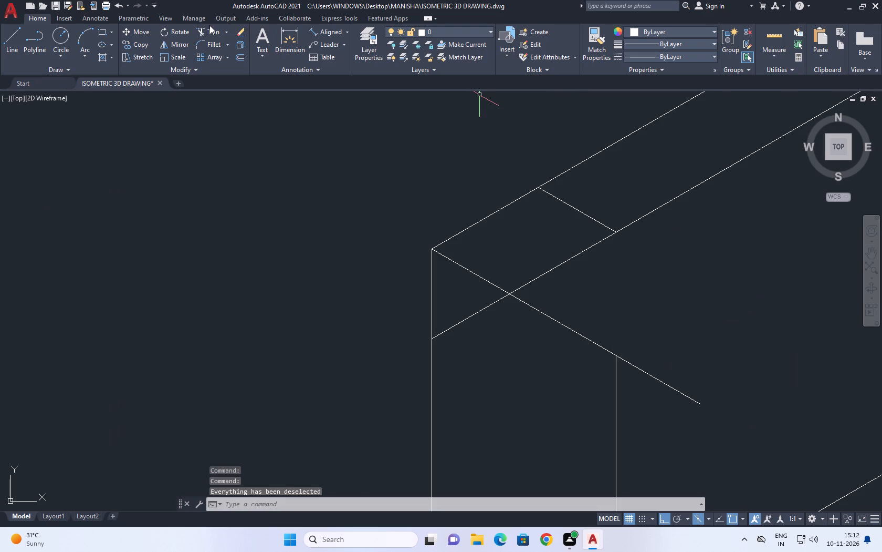
drag(209, 25, 215, 32)
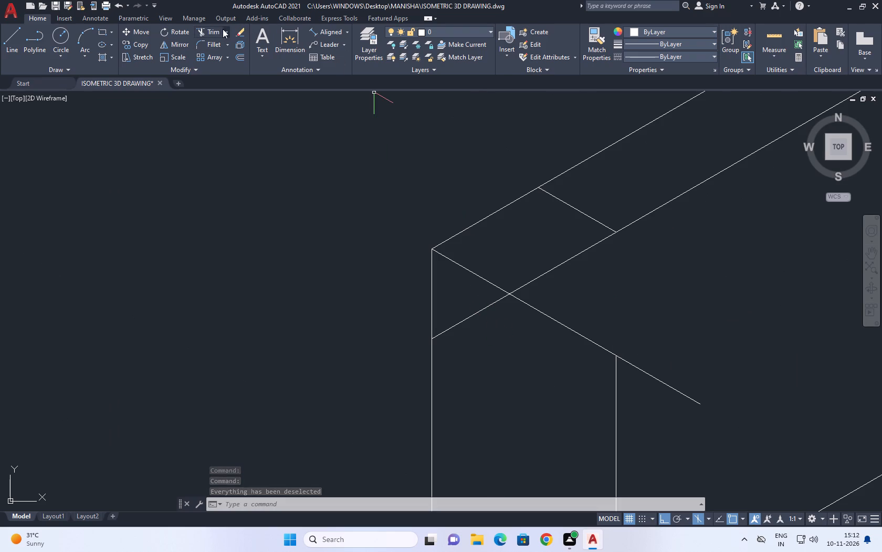
click(214, 31)
click(469, 355)
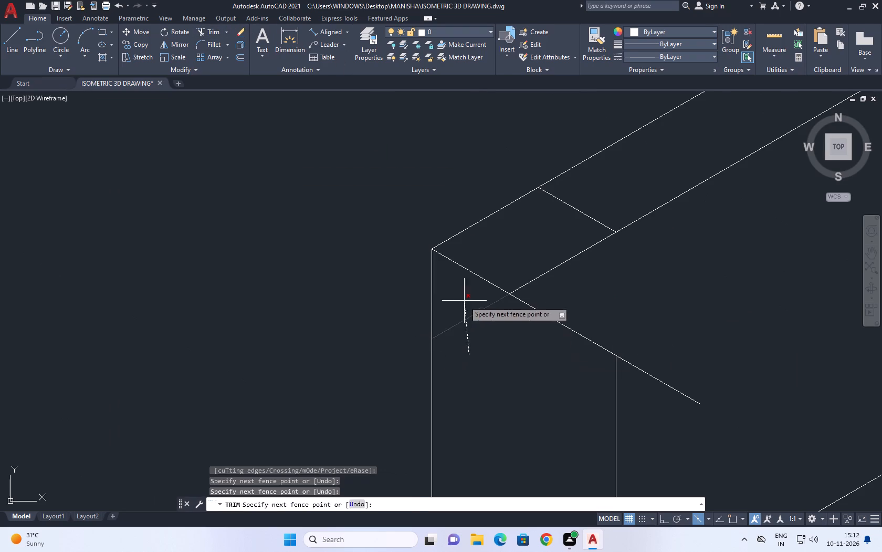
click(464, 301)
click(532, 247)
click(600, 217)
click(636, 329)
click(661, 388)
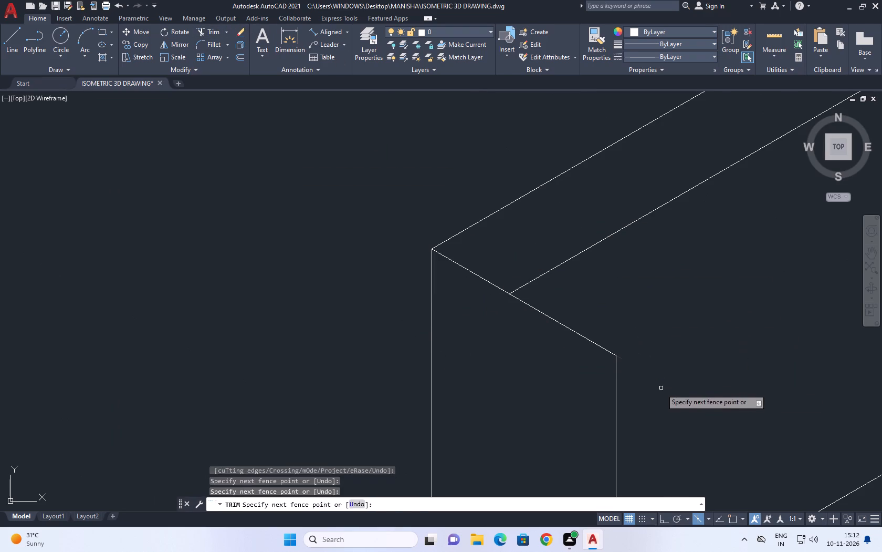
right_click(649, 321)
click(675, 325)
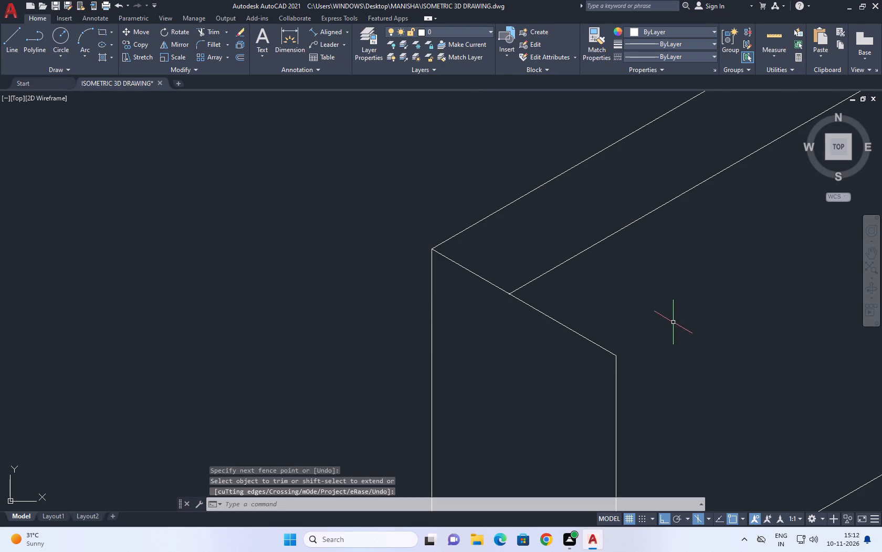
Examine the reworked parapet corner, the column edge below it and the building as a whole.
scroll(566, 286, down, 5)
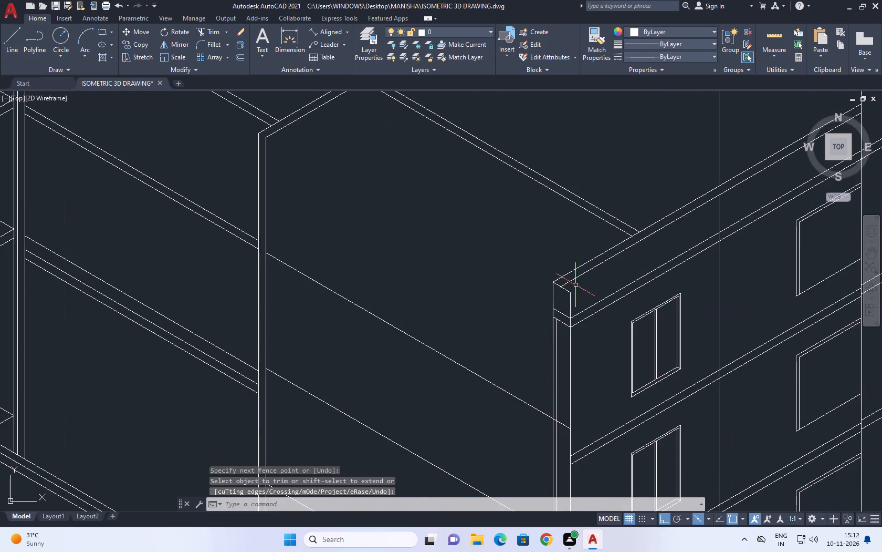
scroll(575, 285, down, 2)
middle_drag(580, 286, 572, 277)
scroll(575, 282, up, 2)
middle_drag(533, 315, 528, 239)
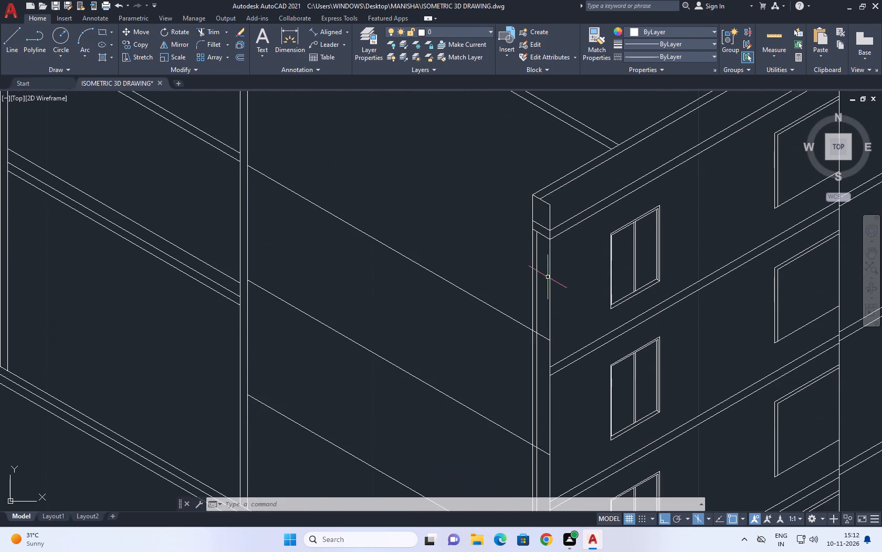
click(532, 242)
scroll(528, 239, down, 4)
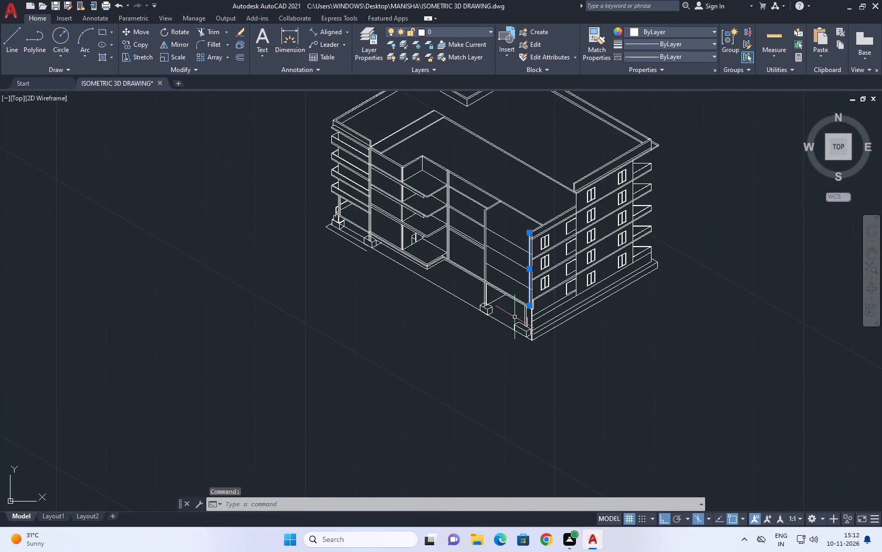
right_click(493, 200)
click(546, 382)
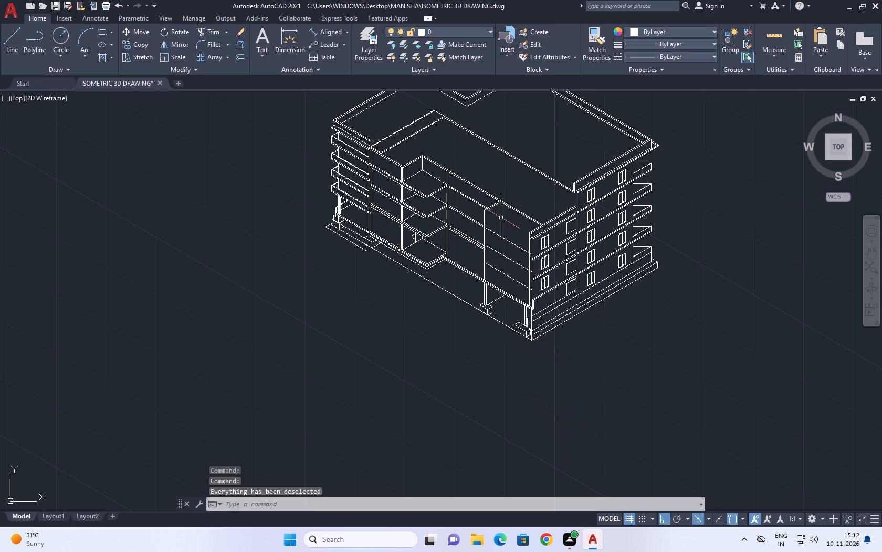
middle_drag(579, 215, 575, 231)
middle_drag(584, 287, 535, 318)
scroll(530, 315, down, 1)
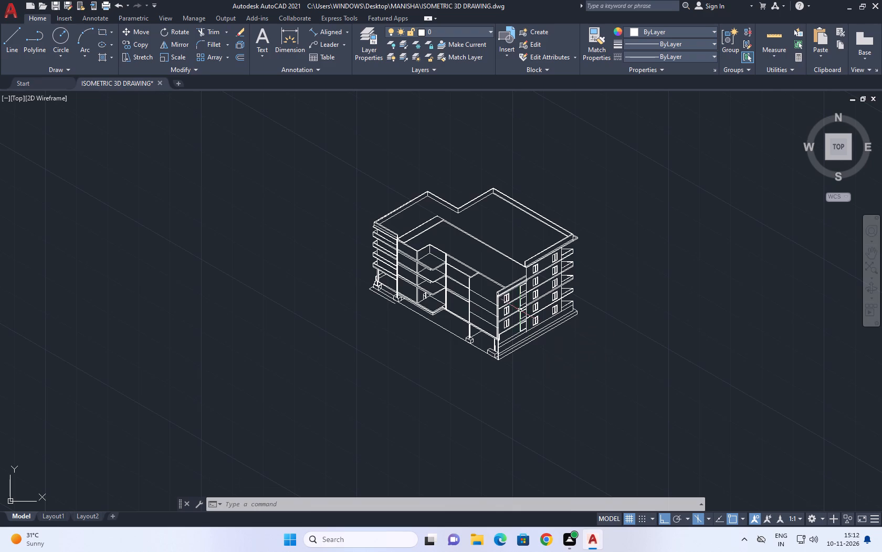
middle_drag(522, 375, 525, 395)
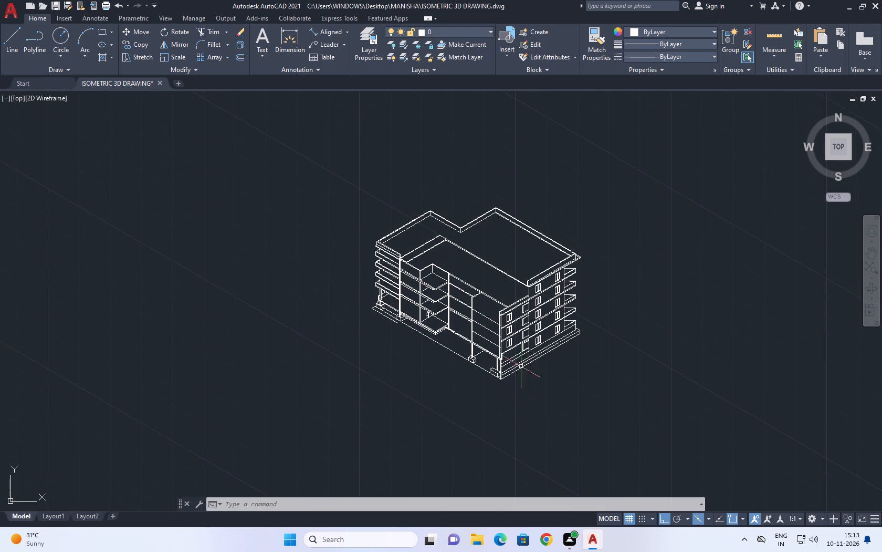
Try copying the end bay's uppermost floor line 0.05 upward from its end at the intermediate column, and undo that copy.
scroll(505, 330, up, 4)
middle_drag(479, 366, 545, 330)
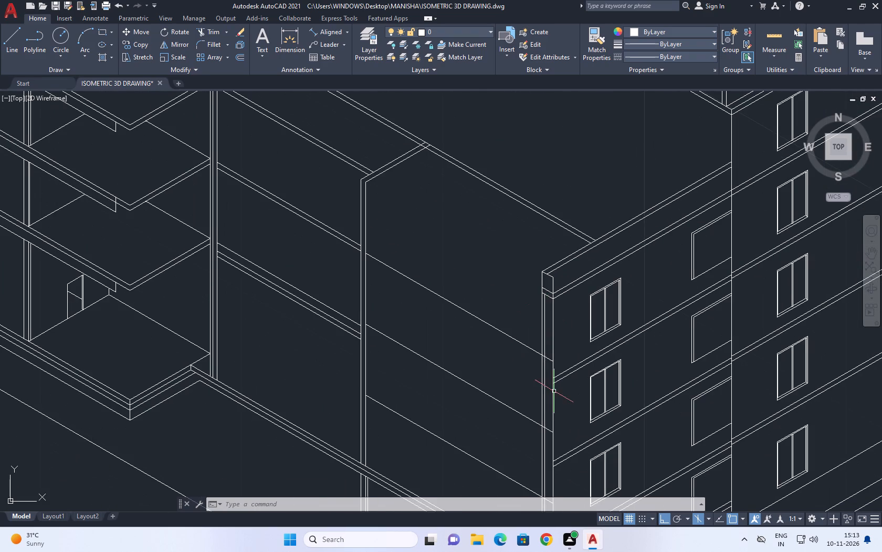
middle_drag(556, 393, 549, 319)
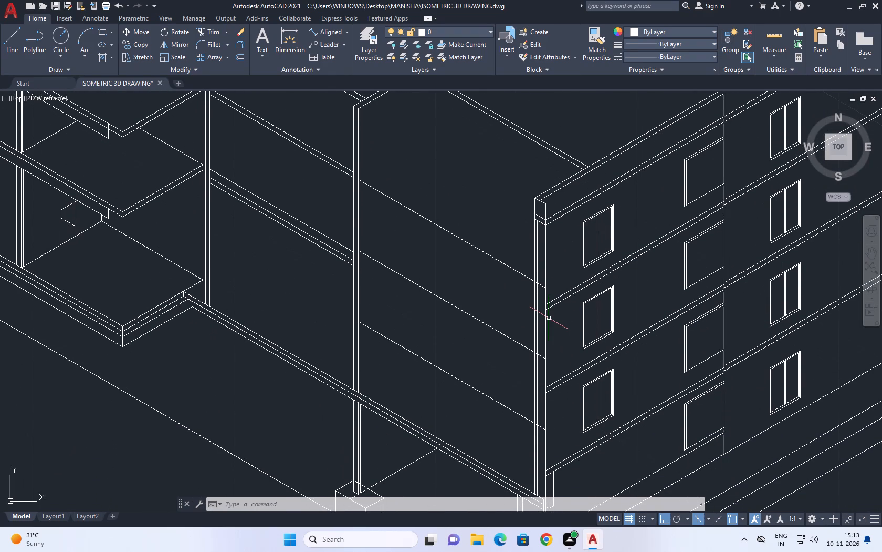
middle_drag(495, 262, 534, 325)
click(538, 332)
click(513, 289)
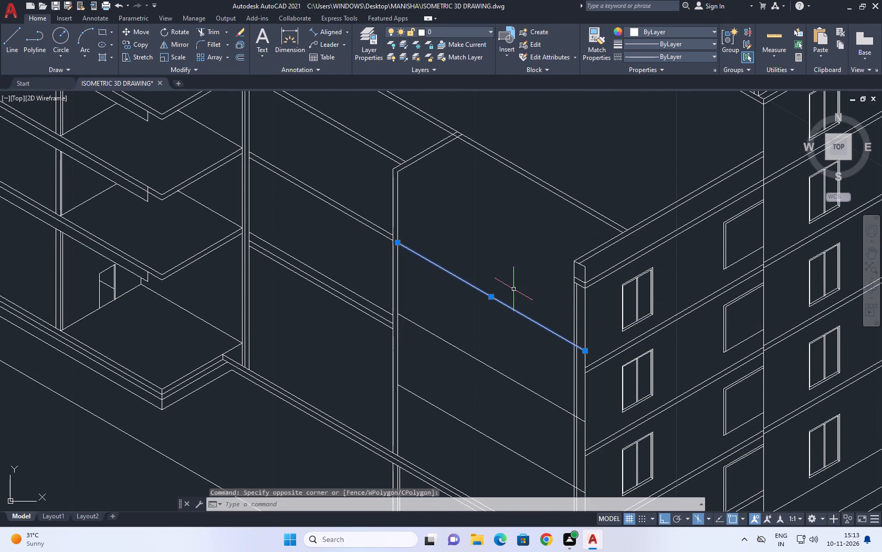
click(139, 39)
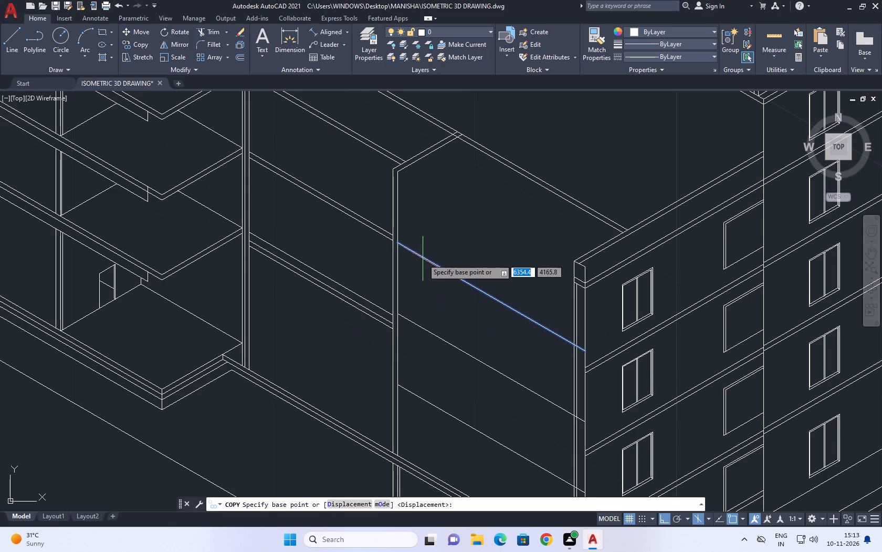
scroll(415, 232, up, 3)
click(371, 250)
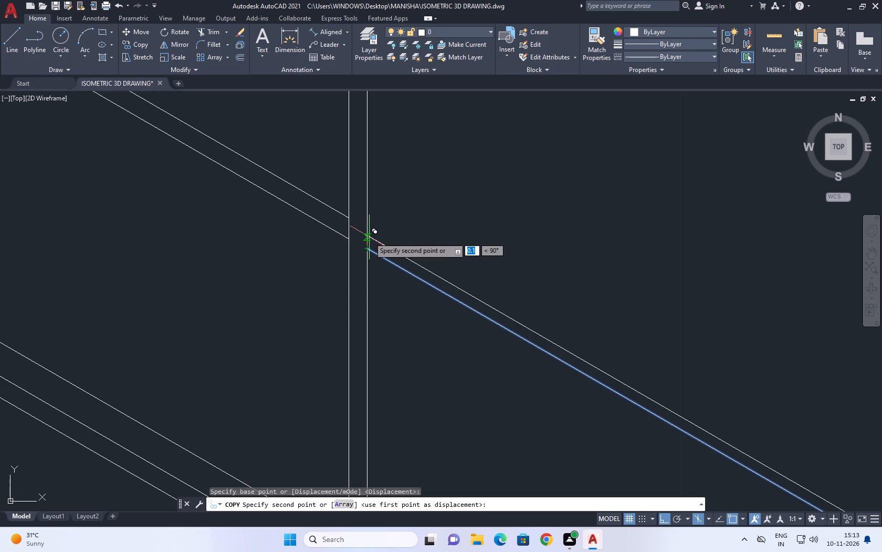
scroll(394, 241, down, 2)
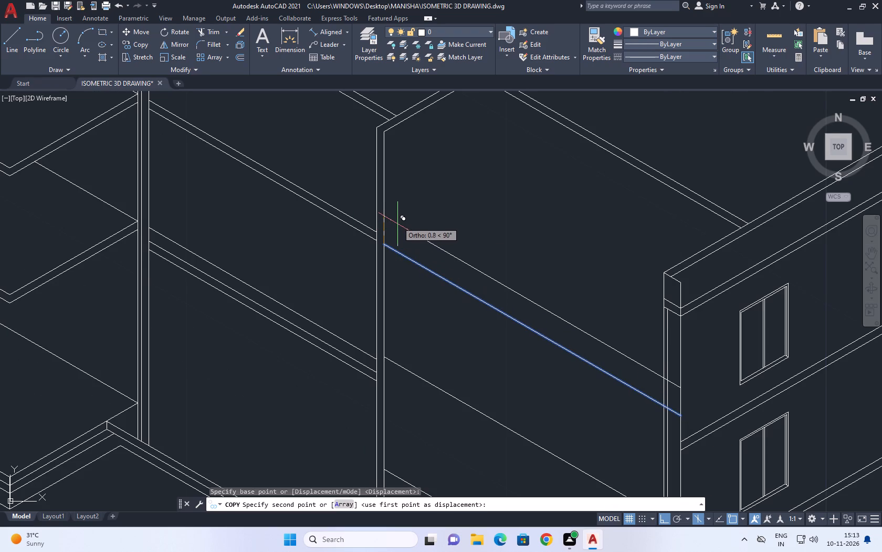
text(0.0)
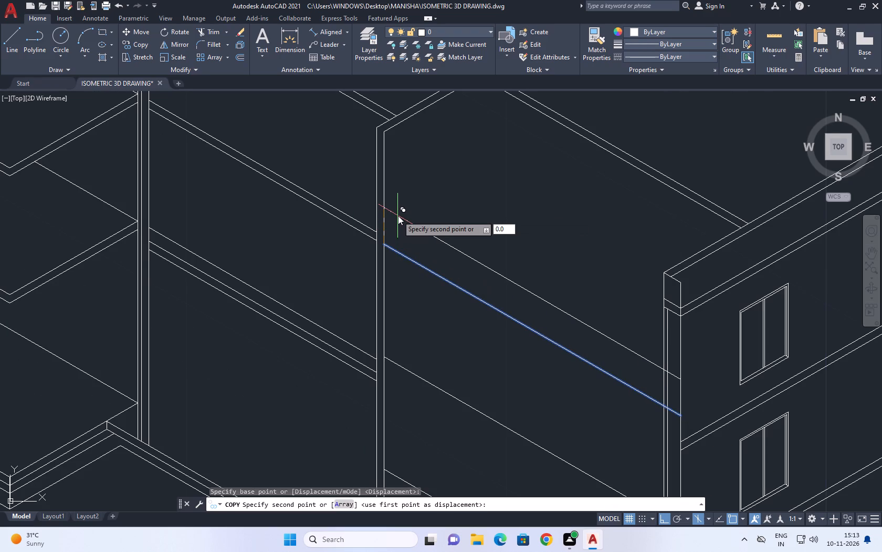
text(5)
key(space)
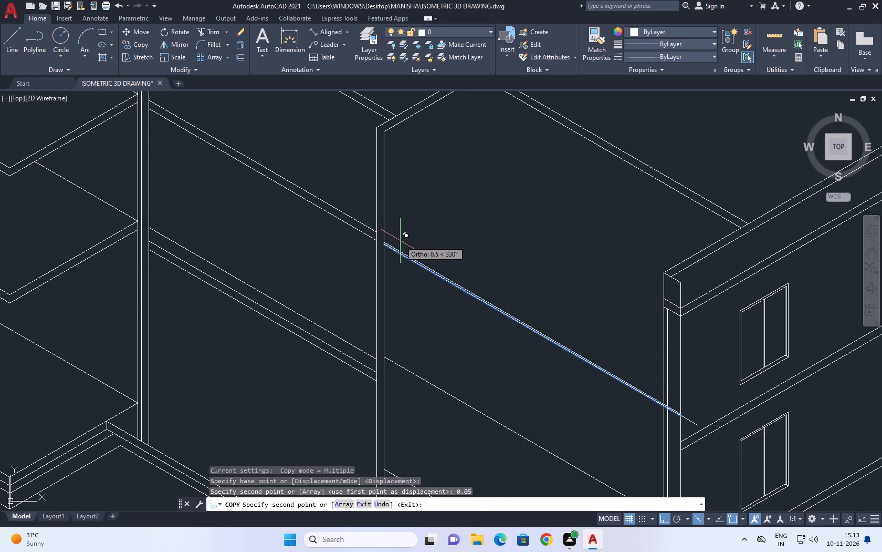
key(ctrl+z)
Place a copy of the end bay's uppermost floor line 0.226 directly above the original.
scroll(405, 228, up, 1)
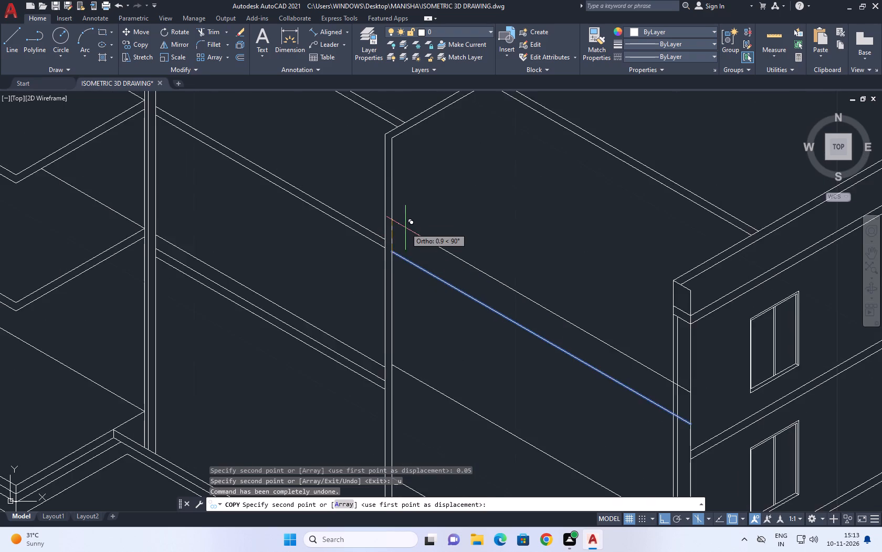
scroll(405, 228, up, 3)
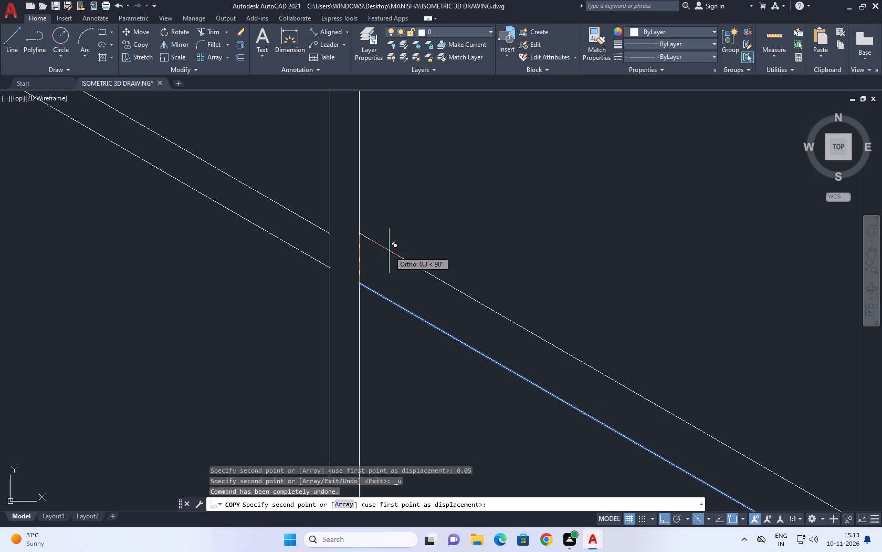
scroll(391, 251, down, 3)
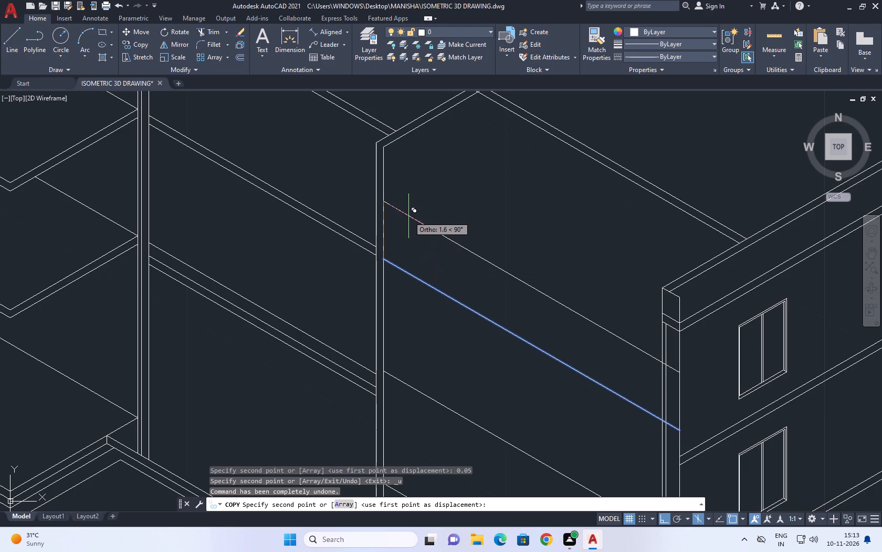
text(0.266)
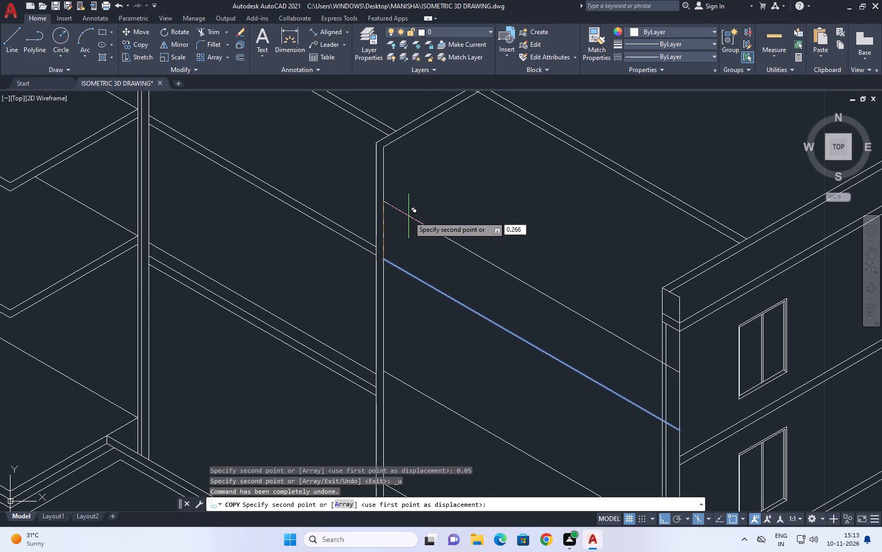
key(BackSpace)
key(BackSpace)
text(26)
key(Return)
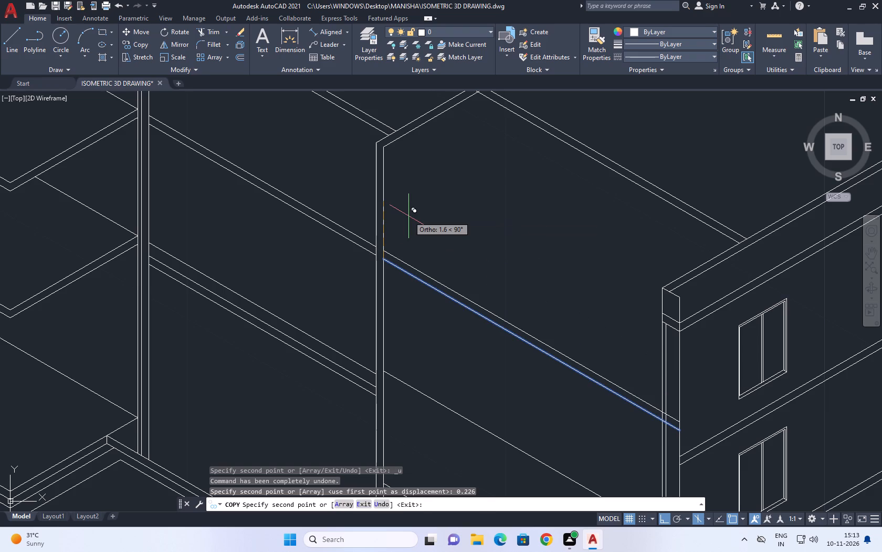
right_click(616, 310)
click(632, 326)
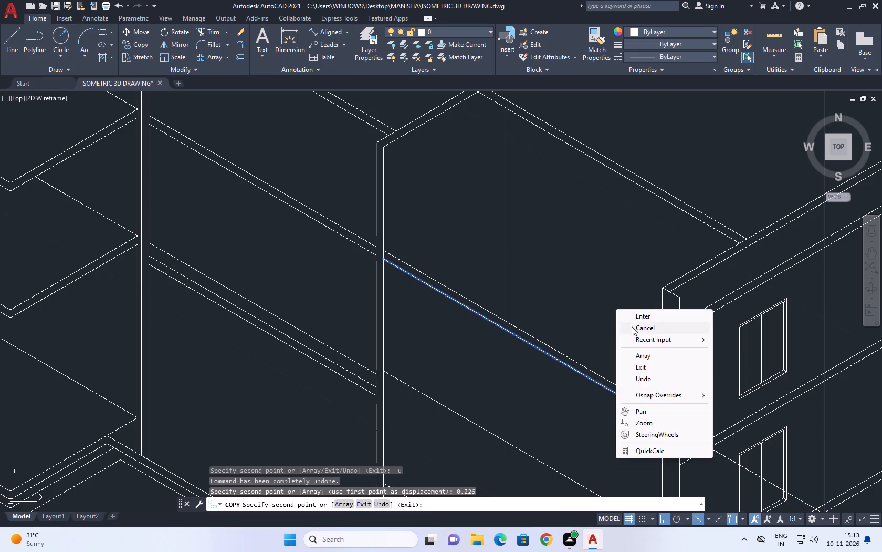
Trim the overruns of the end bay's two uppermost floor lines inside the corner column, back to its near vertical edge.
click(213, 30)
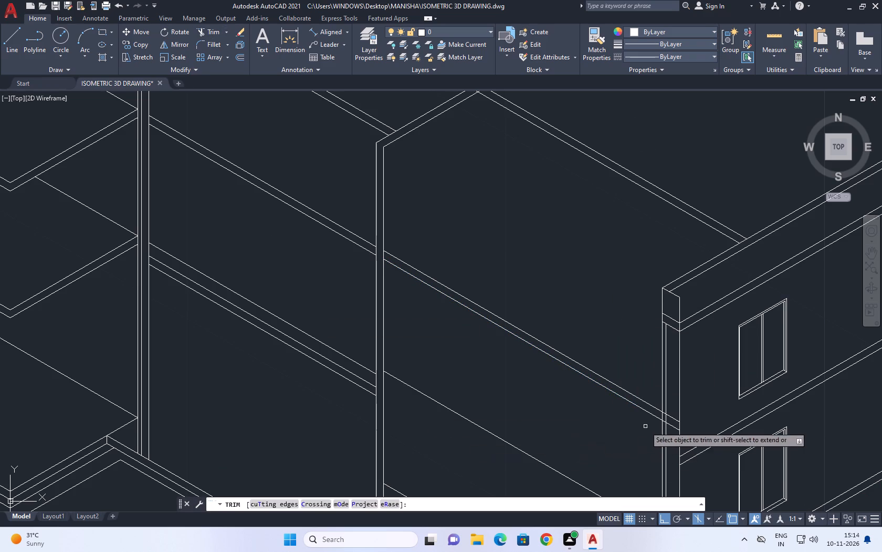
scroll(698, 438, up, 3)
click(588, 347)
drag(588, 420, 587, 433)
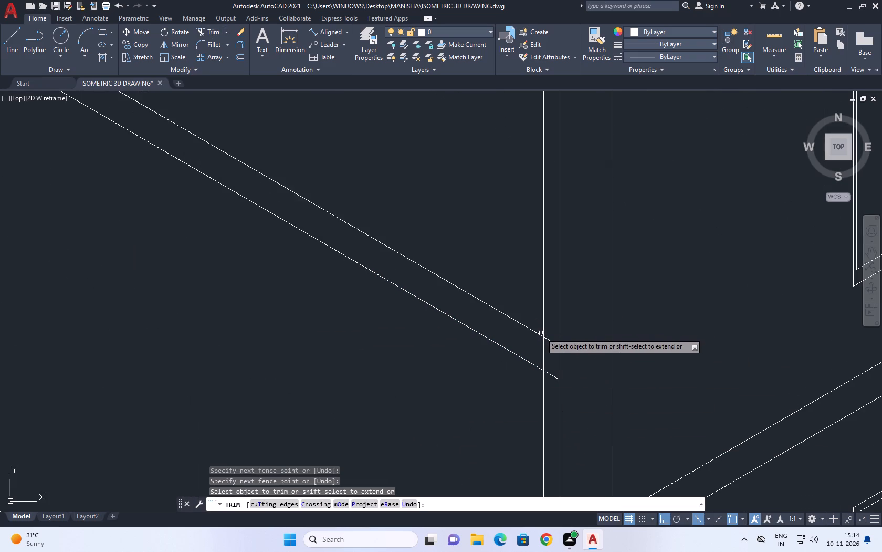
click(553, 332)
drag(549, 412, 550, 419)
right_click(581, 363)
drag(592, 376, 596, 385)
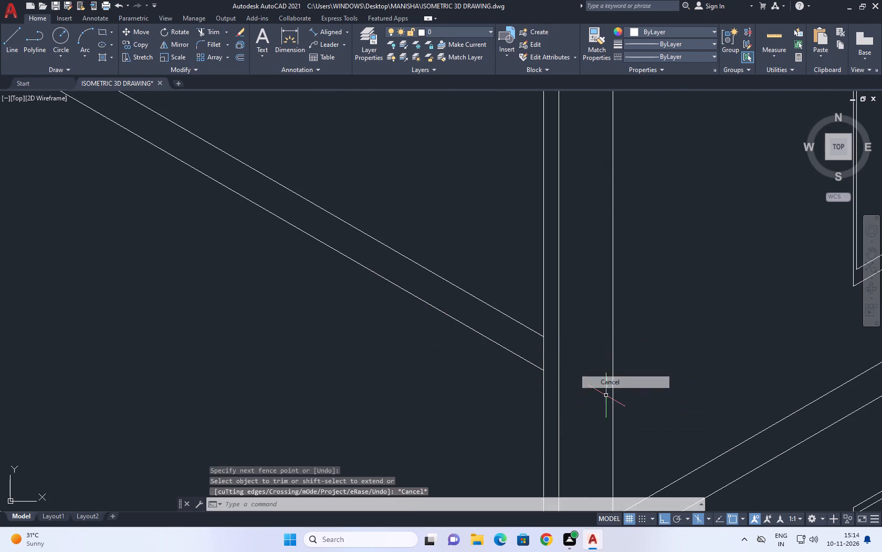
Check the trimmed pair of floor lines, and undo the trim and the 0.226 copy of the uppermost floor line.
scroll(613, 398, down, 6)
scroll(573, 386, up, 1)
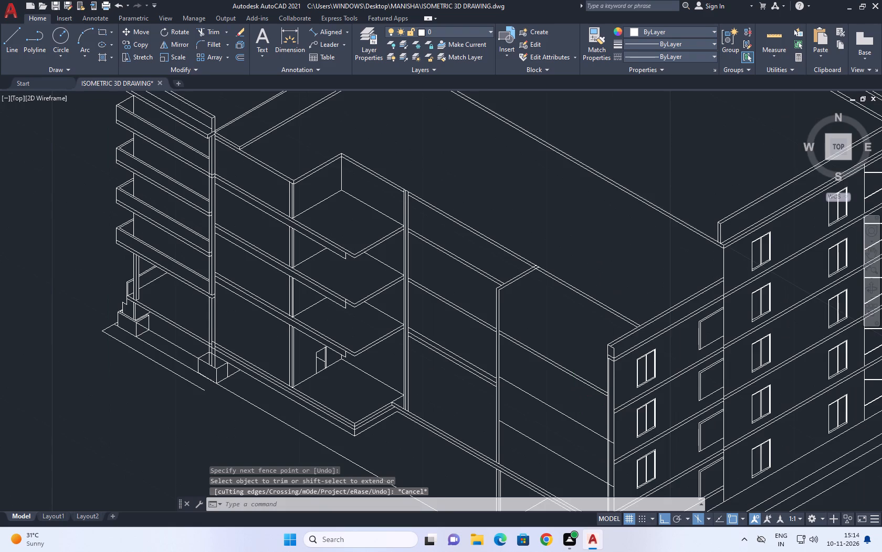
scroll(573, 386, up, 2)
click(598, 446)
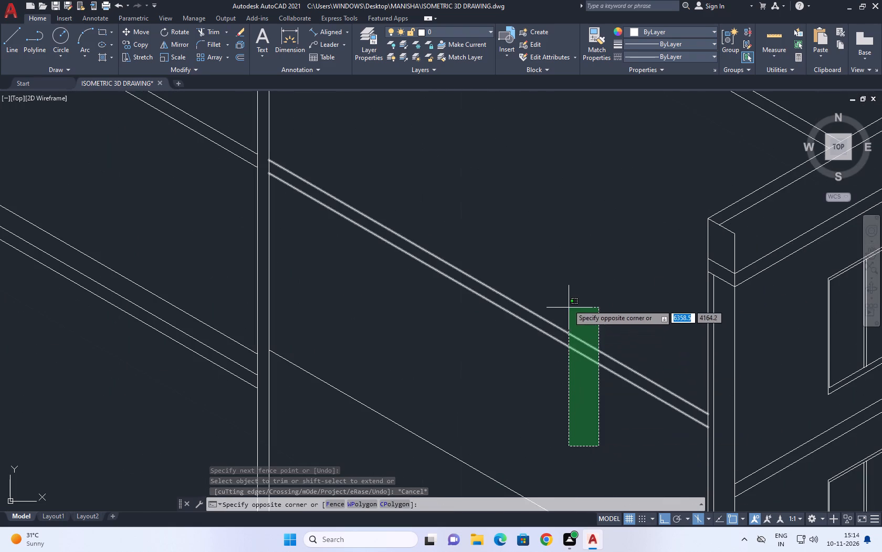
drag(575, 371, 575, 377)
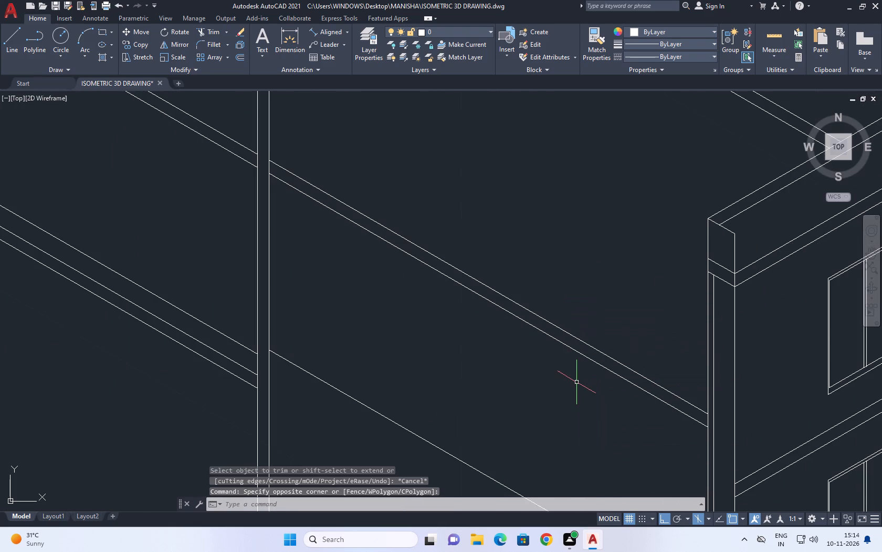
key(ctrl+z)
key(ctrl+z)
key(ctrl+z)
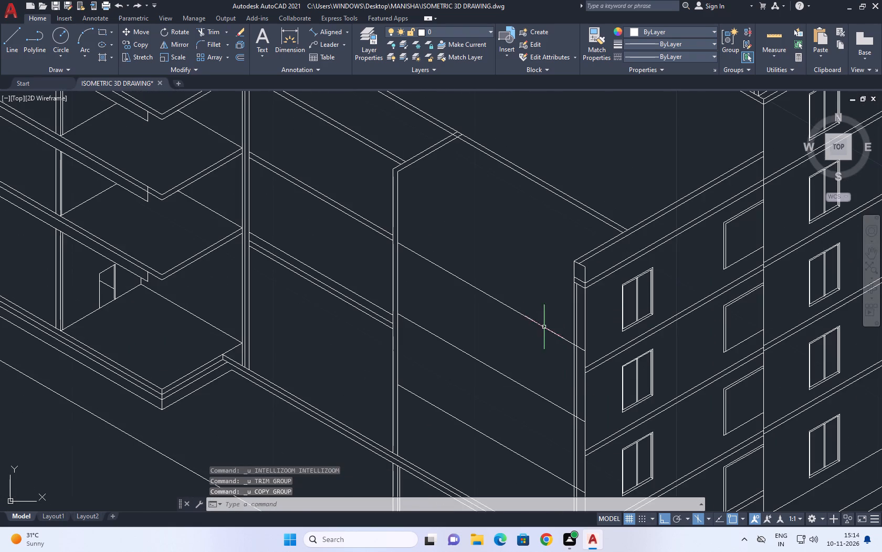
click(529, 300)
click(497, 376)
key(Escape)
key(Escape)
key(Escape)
Place a copy of the end bay's uppermost floor line 0.1134 directly above the original.
click(495, 297)
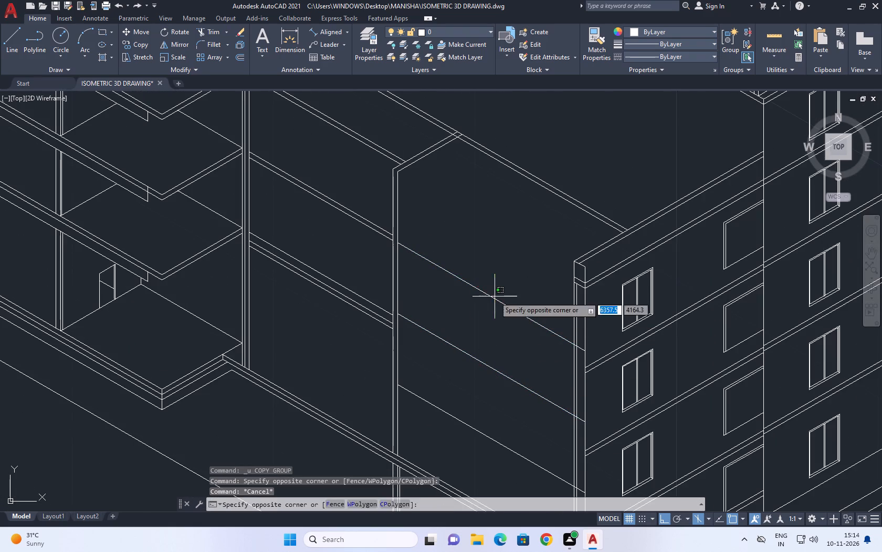
click(492, 301)
middle_drag(497, 310, 499, 333)
click(492, 313)
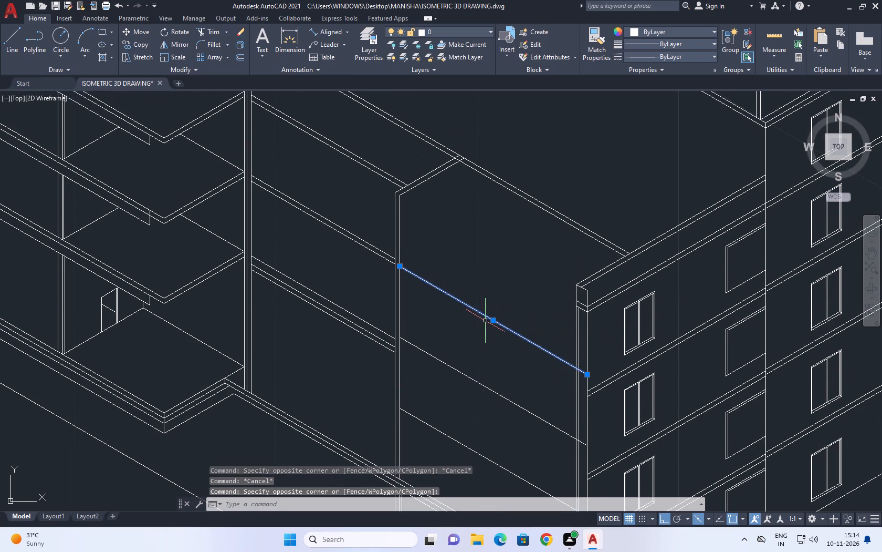
key(c)
key(o)
key(space)
click(489, 324)
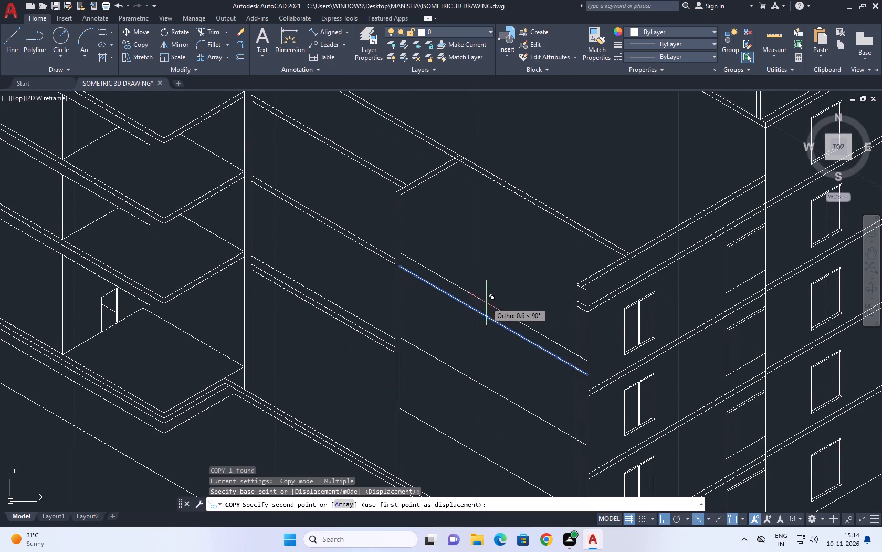
text(0.)
text(1134)
key(Return)
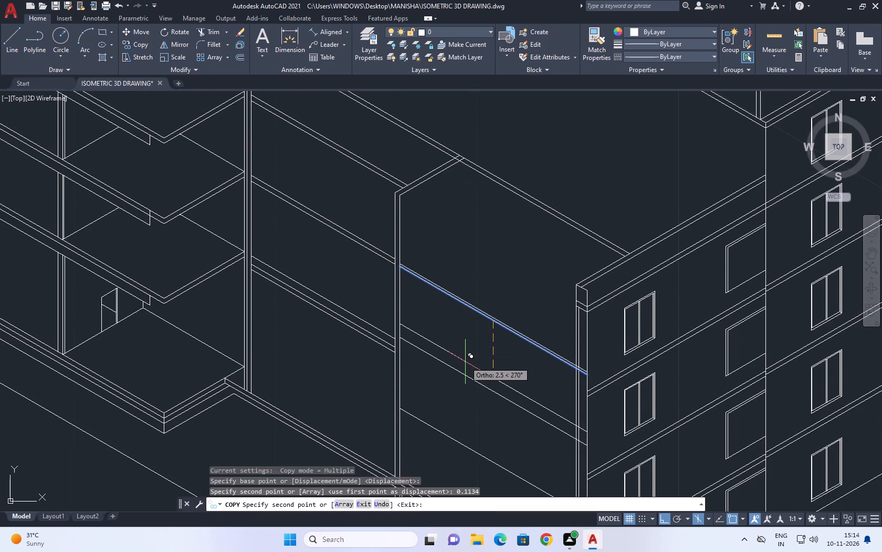